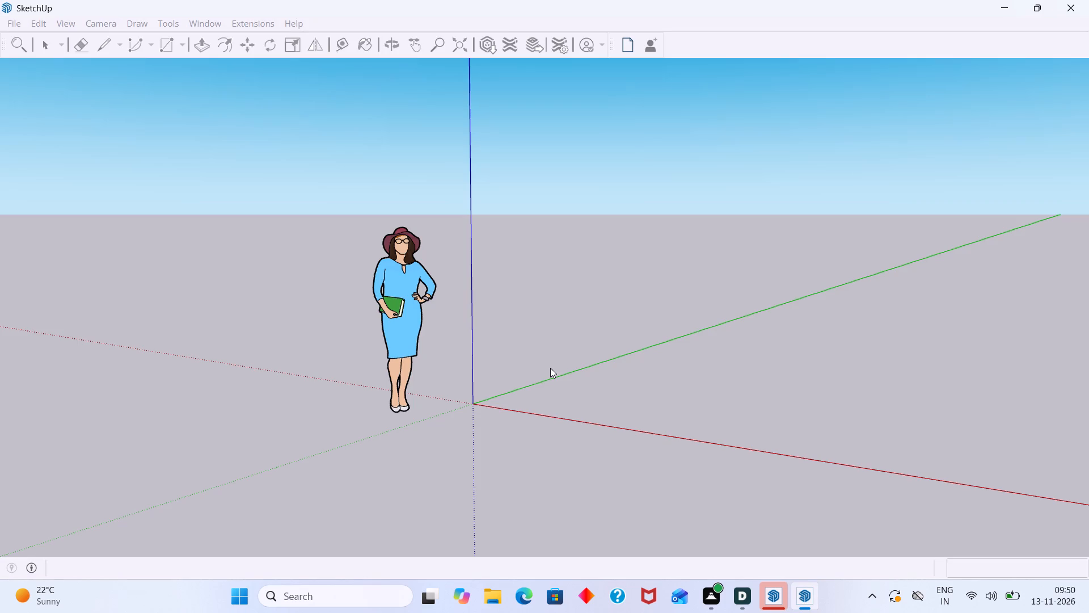
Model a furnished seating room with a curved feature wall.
Delete the default human scale figure from the model.
click(417, 247)
key(Delete)
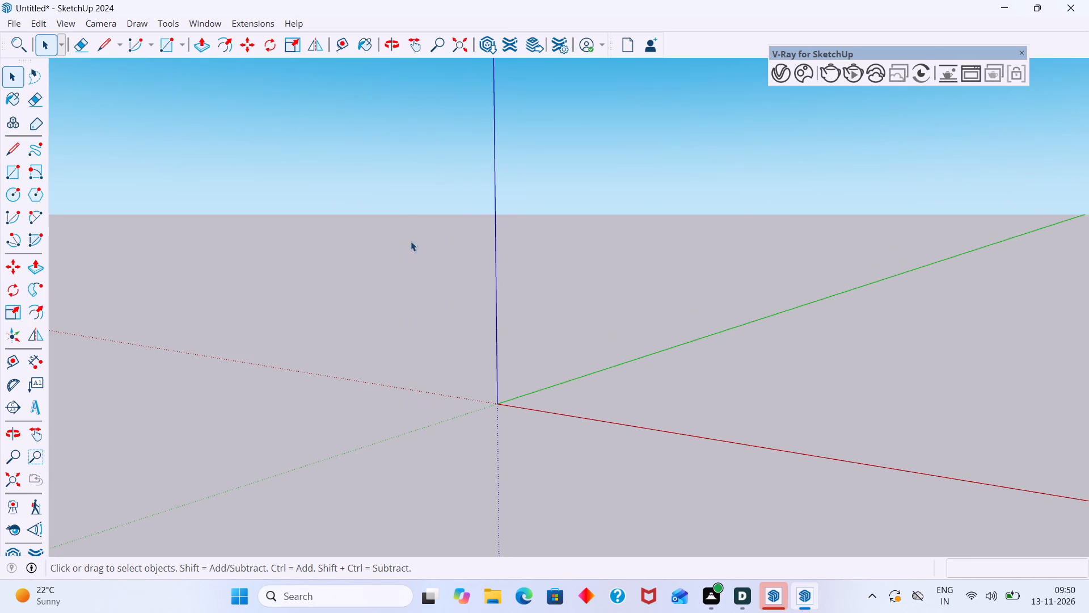
Close the floating V-Ray for SketchUp toolbar.
click(1023, 48)
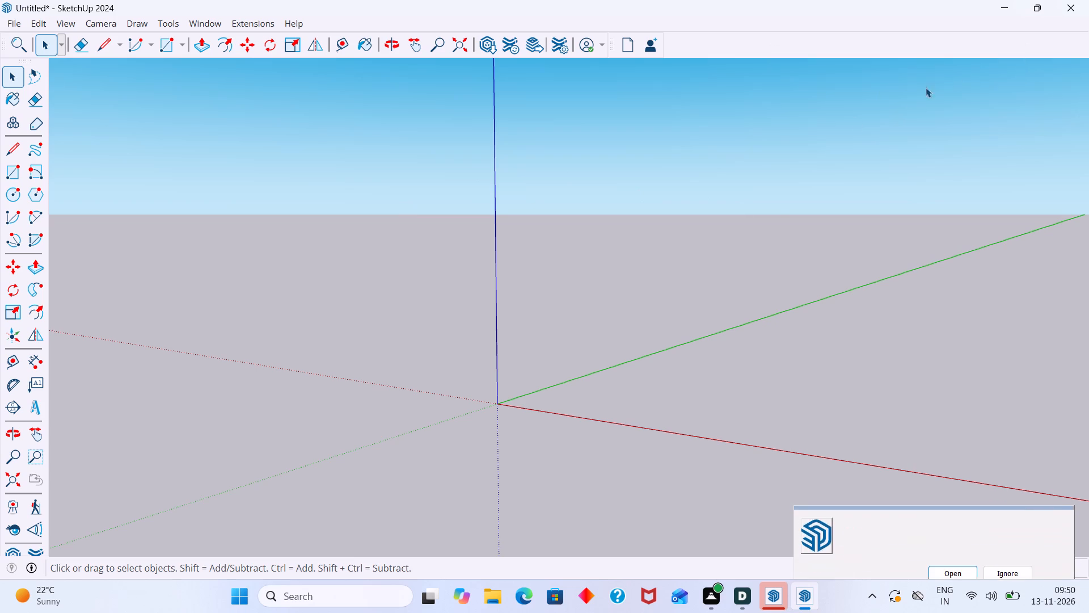
Bring the image "WhatsApp Image 2026-11-13 at 9.46.45 AM" from Downloads into the model, placed beside the red axis, and close the import dialog.
scroll(762, 239, down, 7)
middle_drag(726, 322, 871, 351)
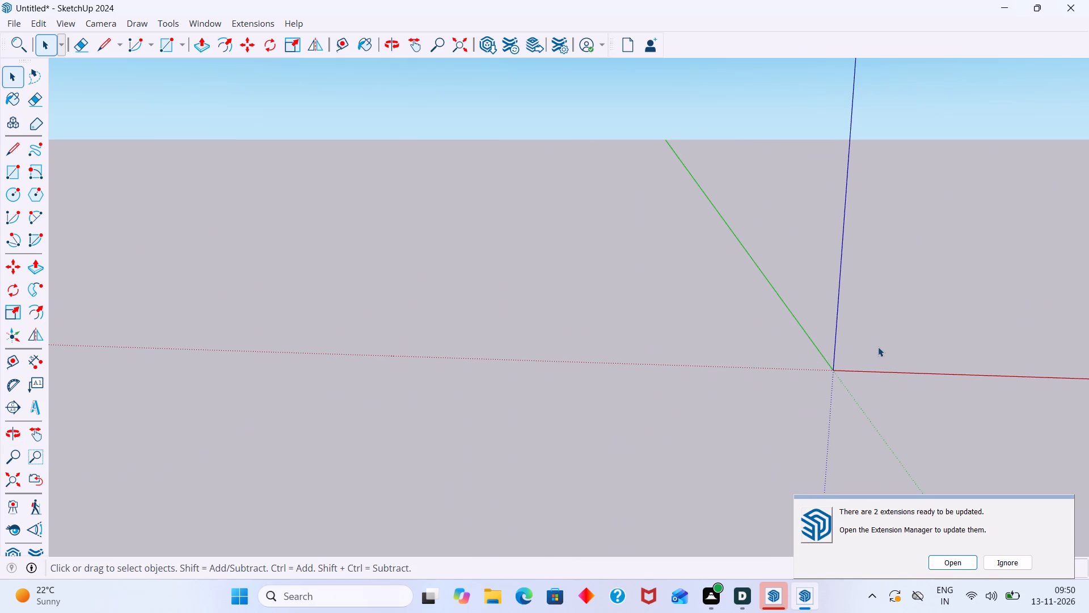
click(16, 17)
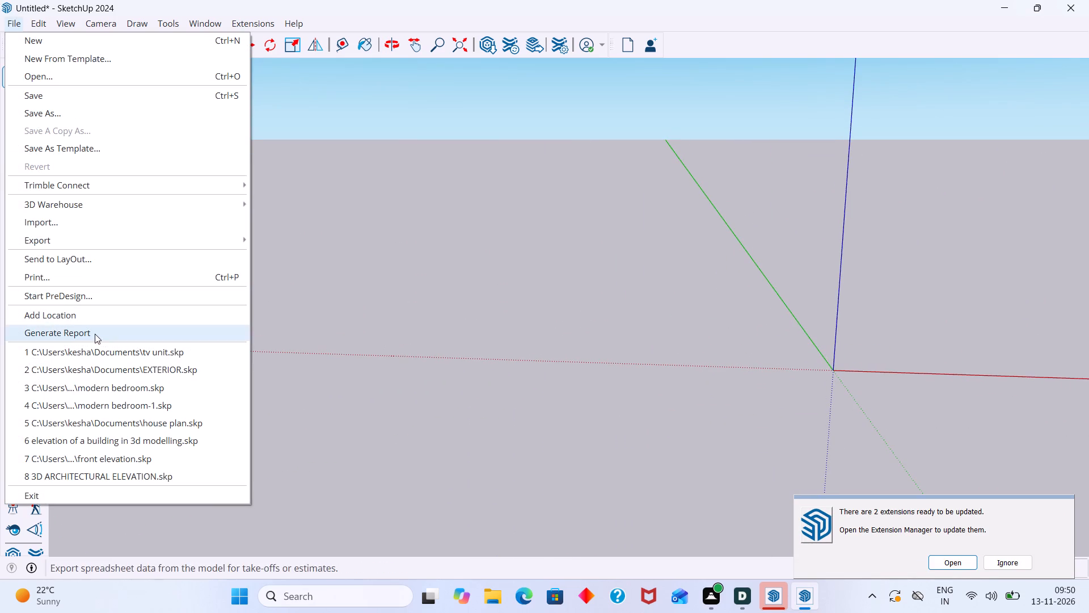
click(87, 229)
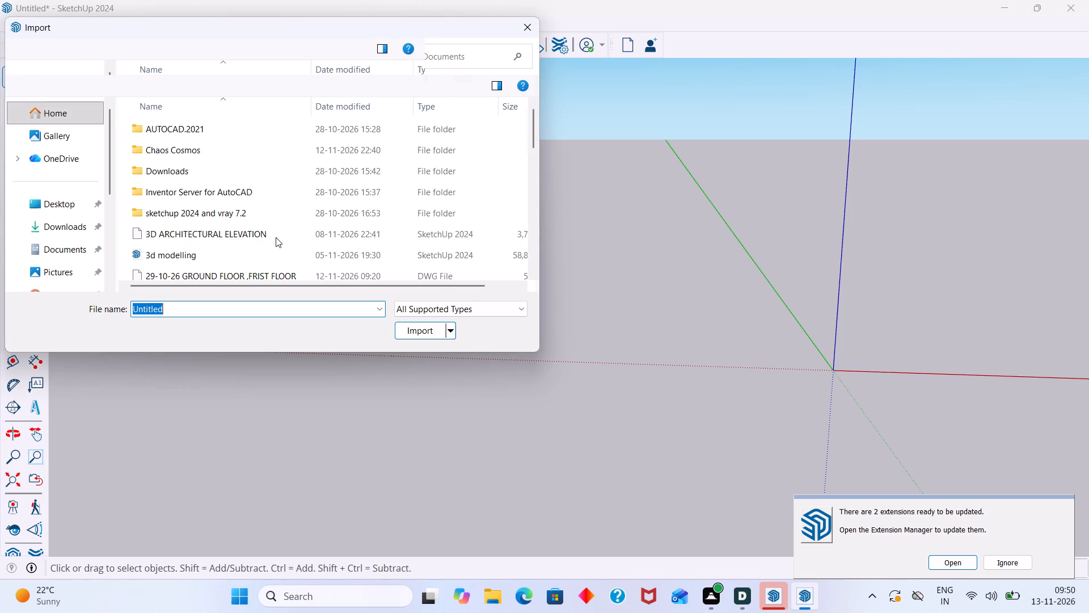
click(58, 228)
drag(211, 150, 386, 226)
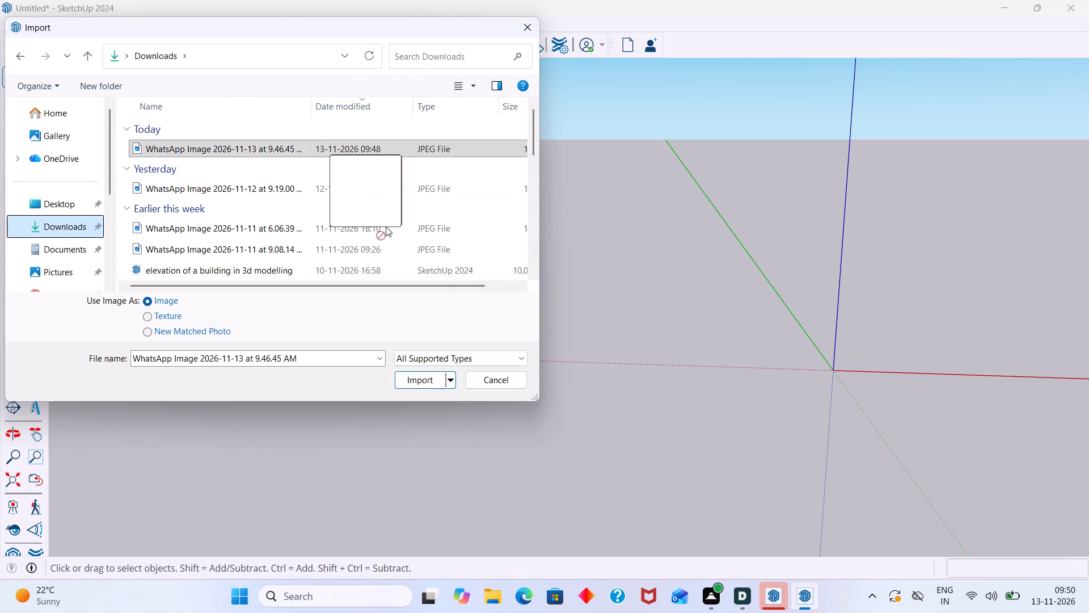
drag(386, 226, 1001, 338)
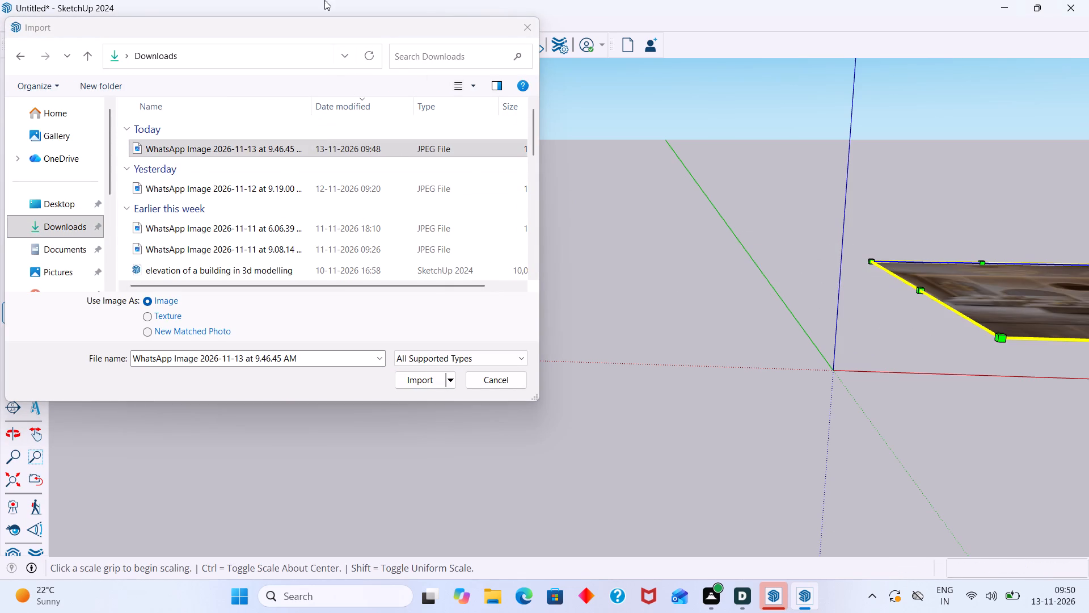
click(538, 26)
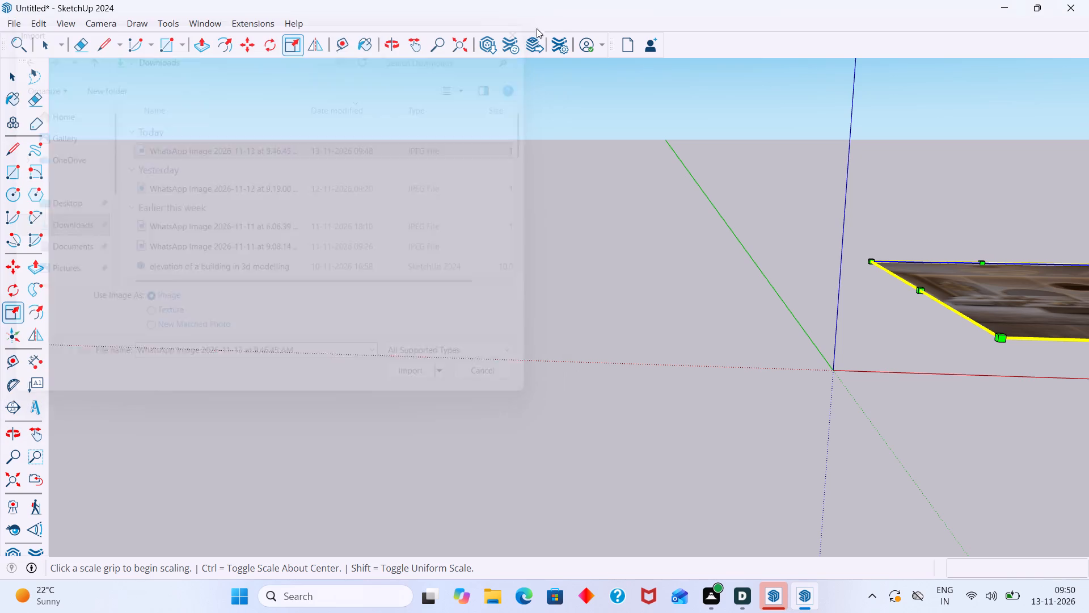
Rotate the imported image 90 degrees around the red axis at its near corner so it stands upright, and deselect it.
scroll(742, 200, down, 7)
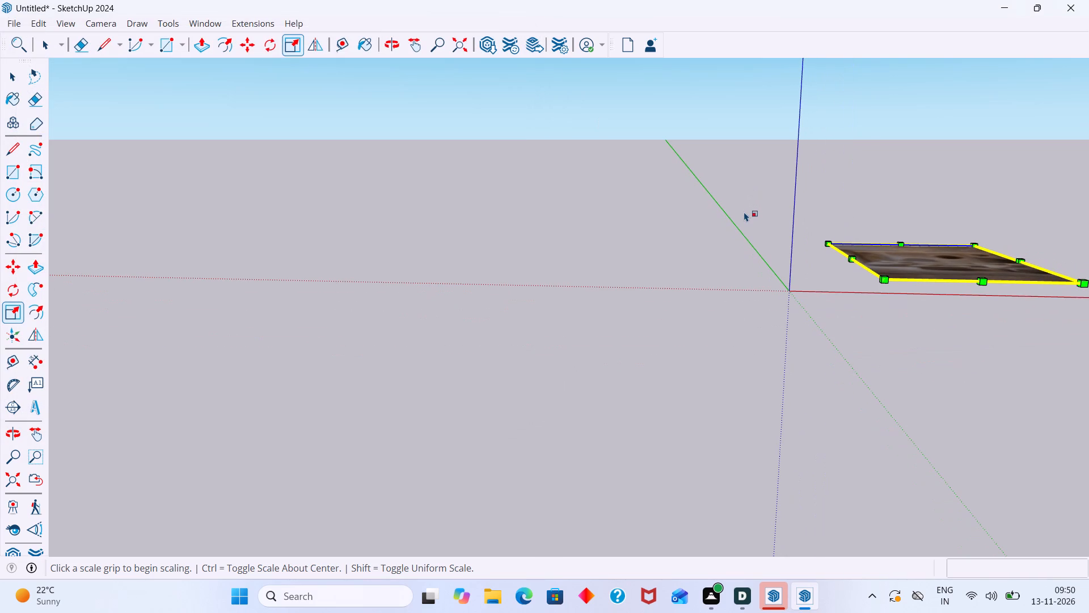
scroll(753, 213, down, 3)
shift+middle_drag(748, 218, 614, 220)
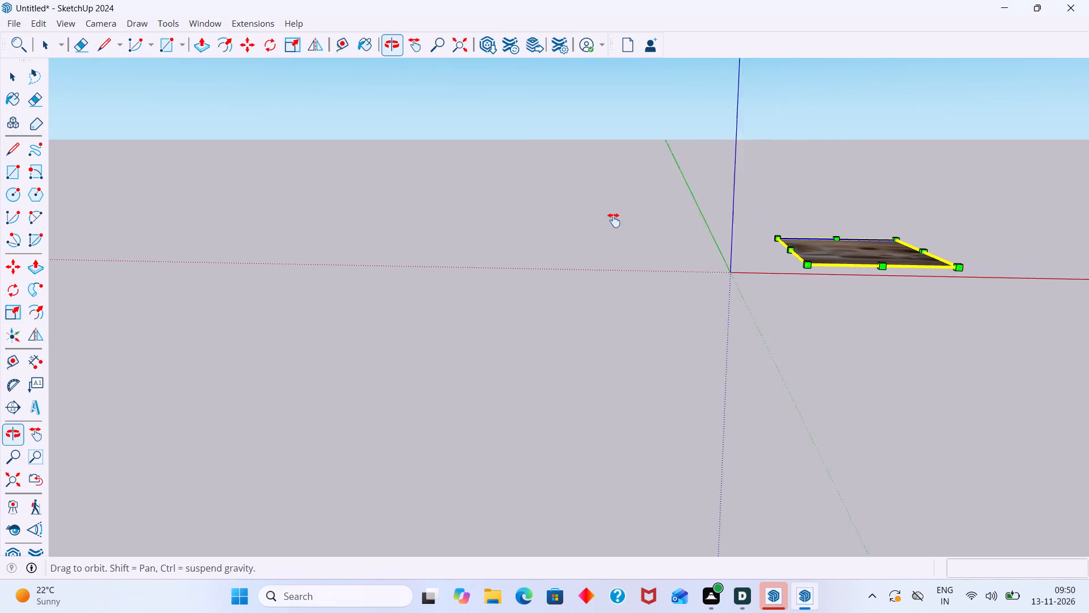
shift+middle_drag(614, 220, 565, 222)
key(space)
scroll(721, 265, up, 3)
middle_drag(721, 304, 721, 335)
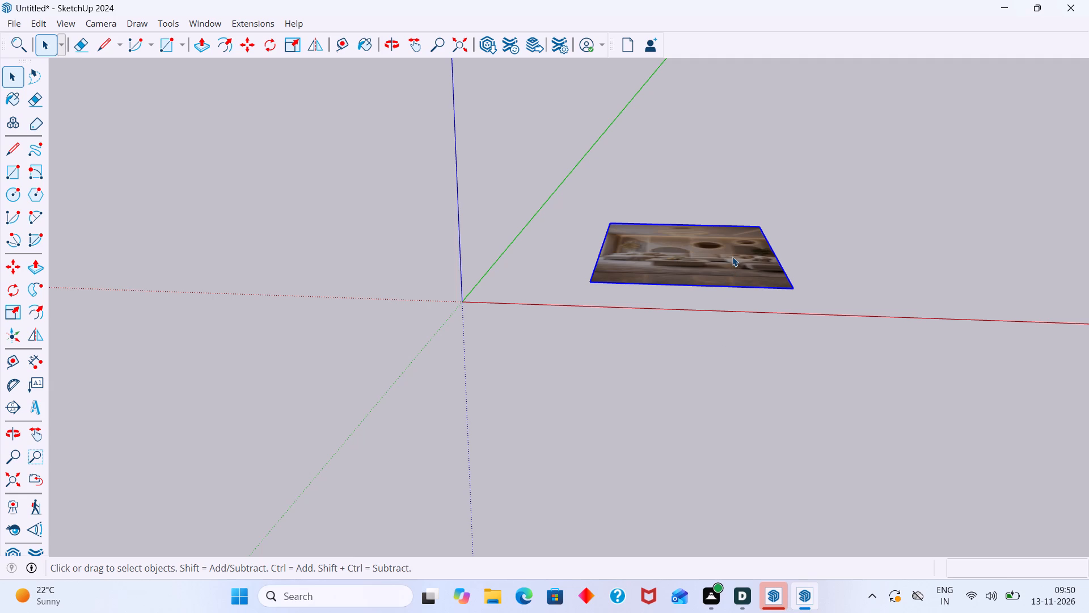
key(q)
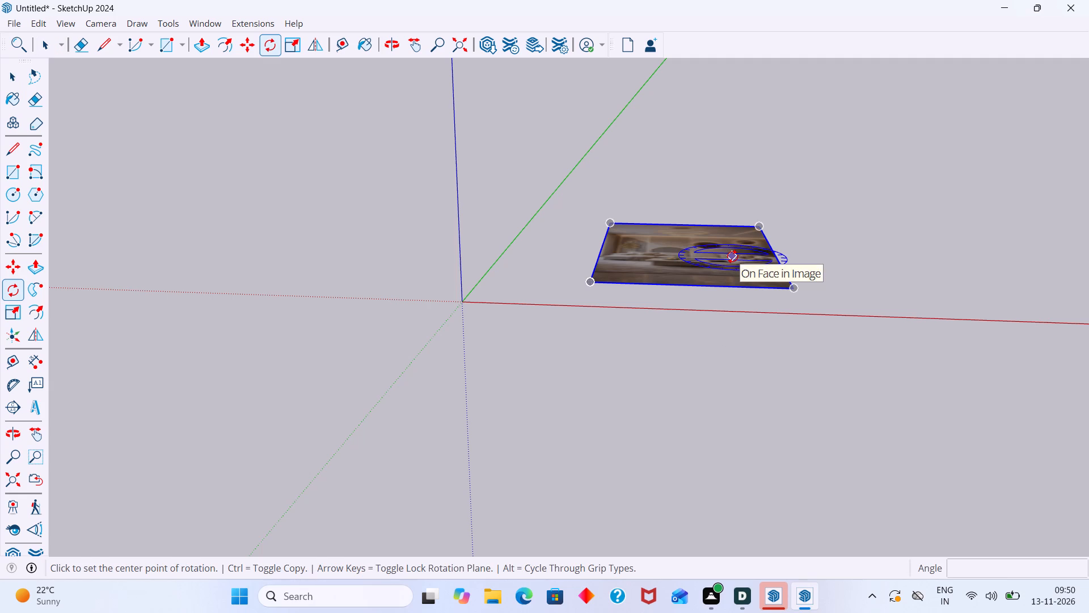
key(Right)
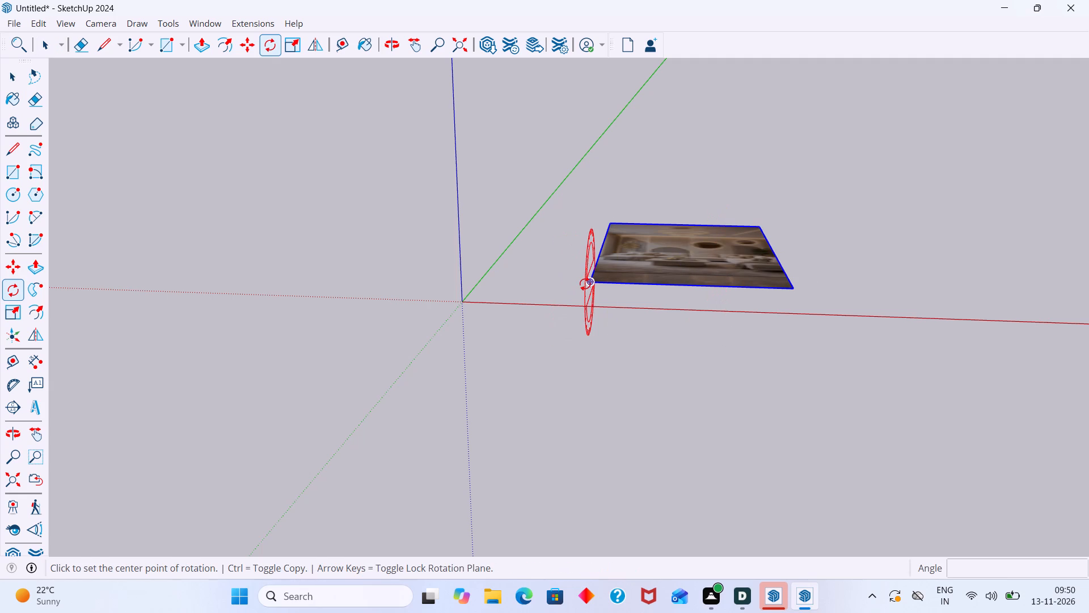
click(585, 282)
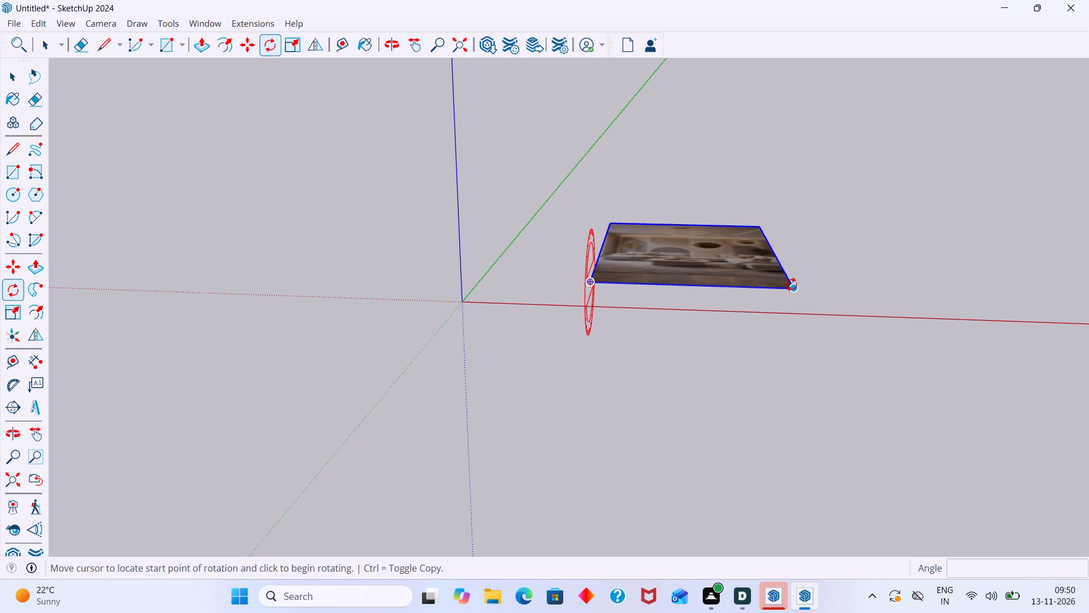
click(792, 286)
text(90)
key(Return)
key(space)
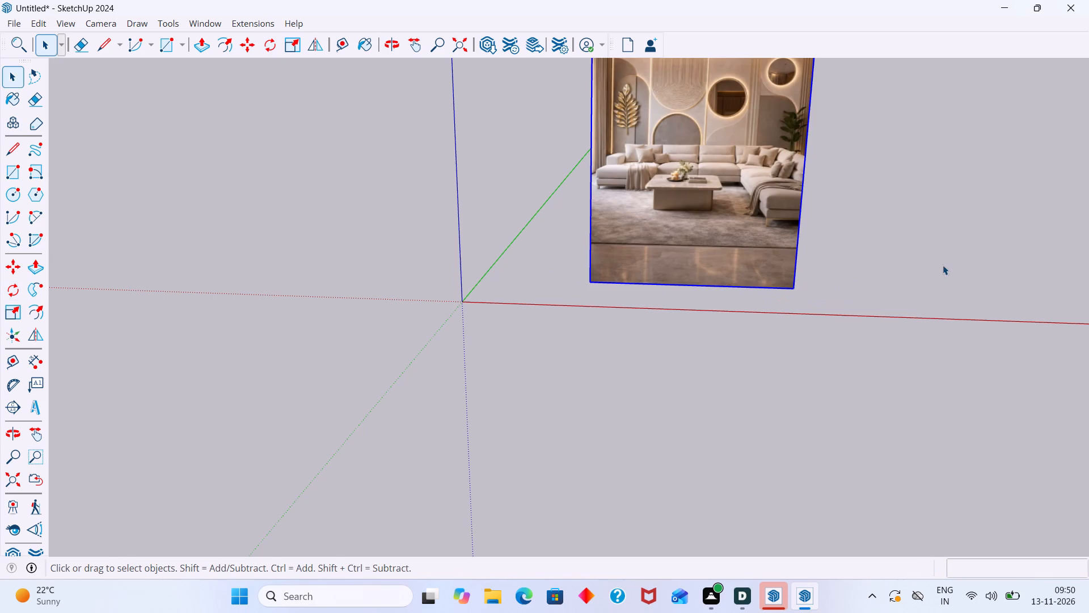
click(943, 265)
Move the upright reference image about 33' along the red axis, away from the origin.
scroll(844, 255, down, 10)
scroll(788, 237, up, 2)
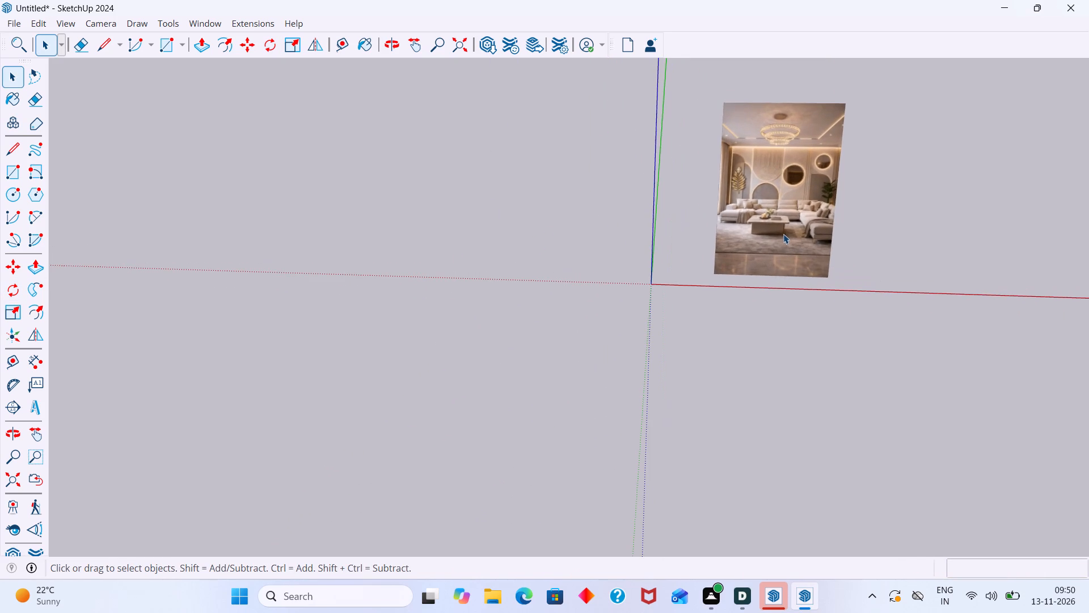
click(782, 233)
click(782, 233)
key(m)
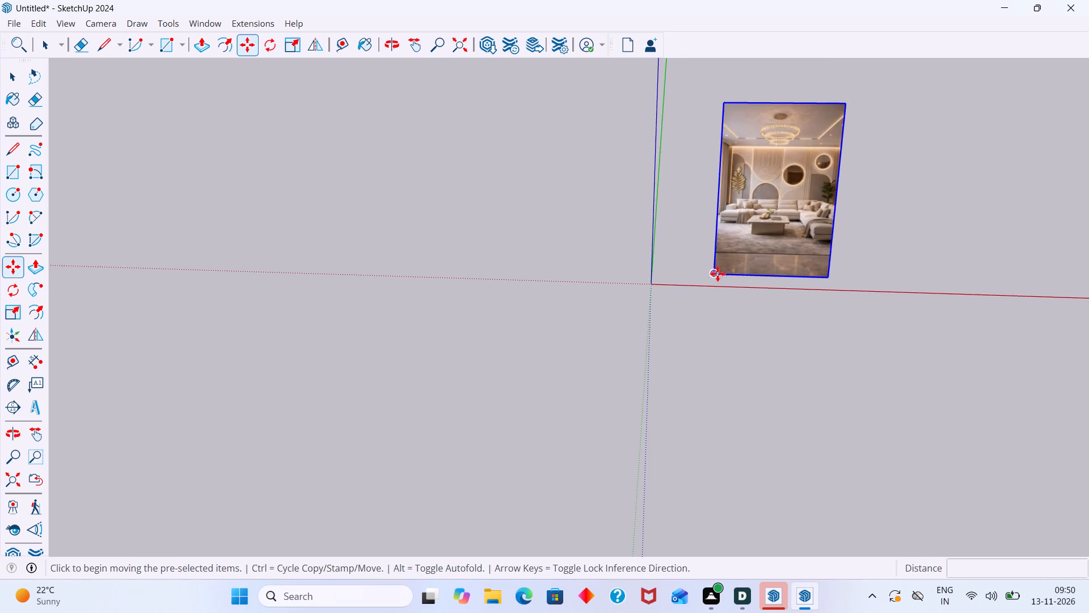
click(716, 272)
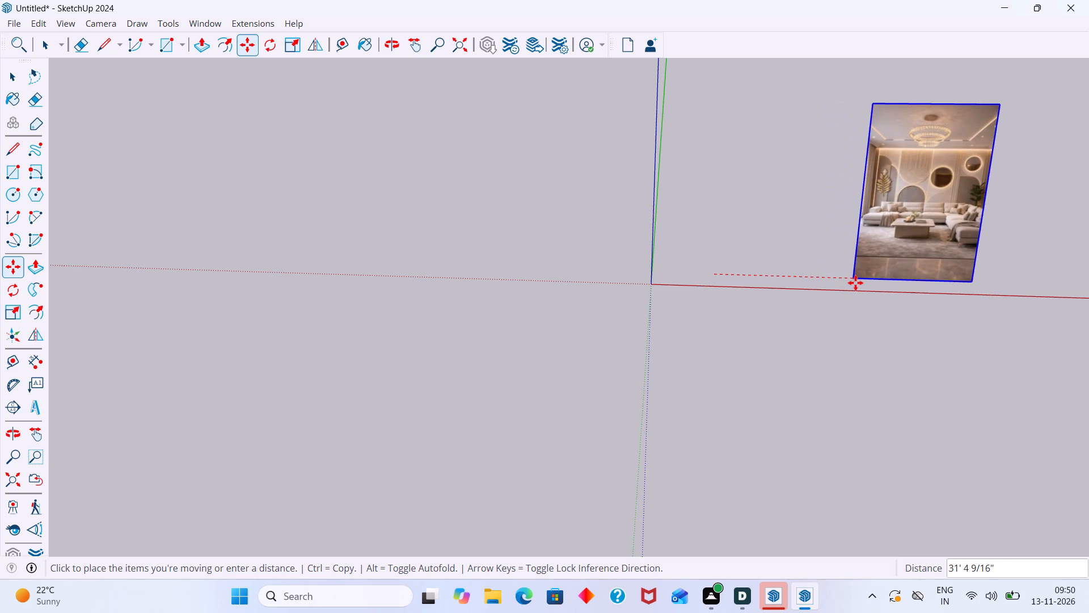
click(861, 283)
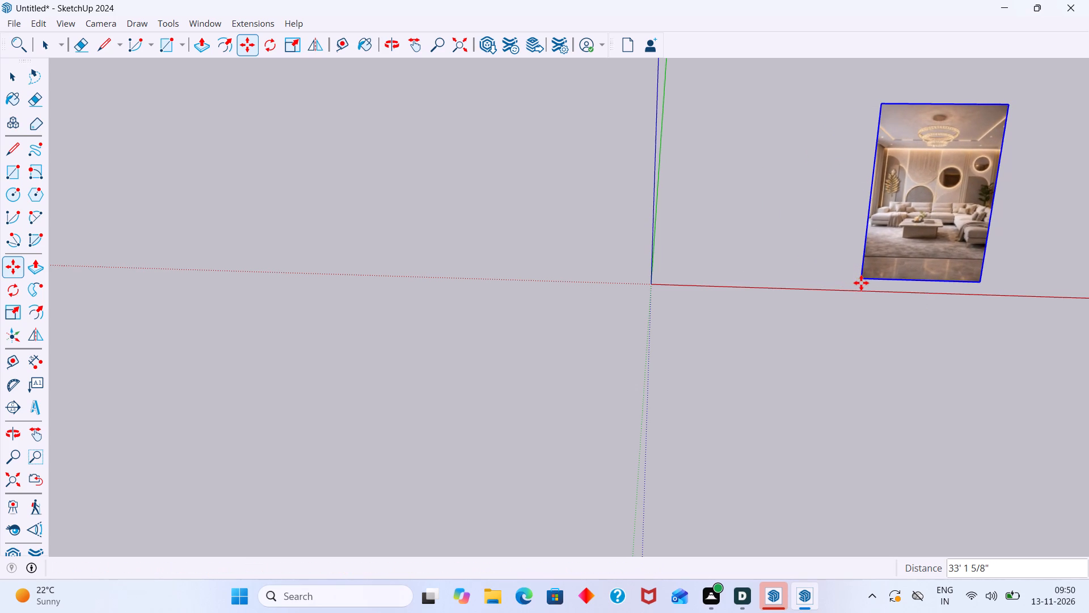
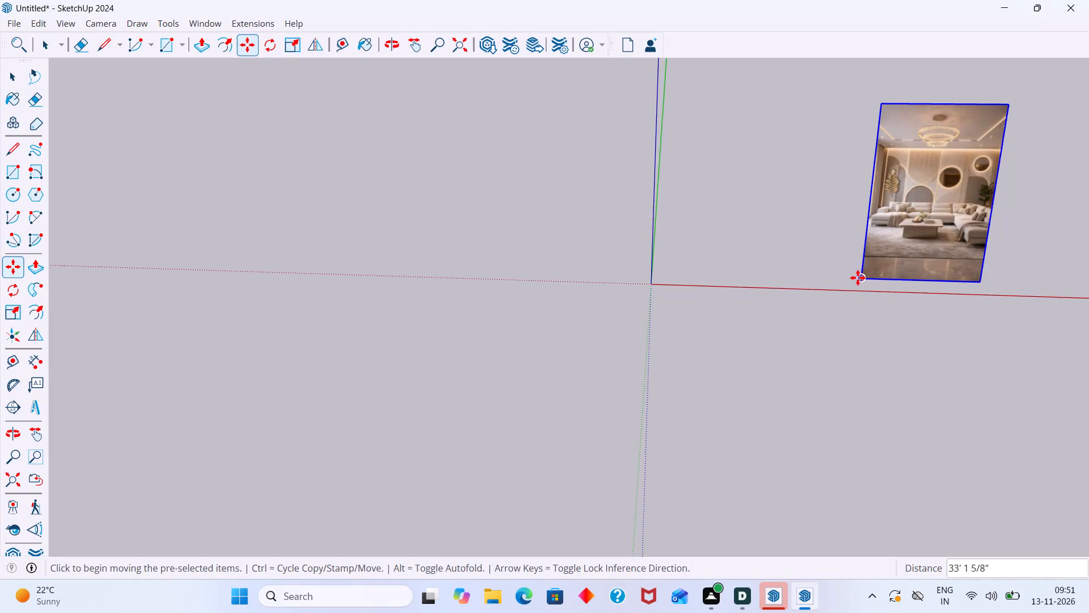
Move the upright reference image about 18' 8" farther from the origin along the red axis and deselect it.
click(858, 277)
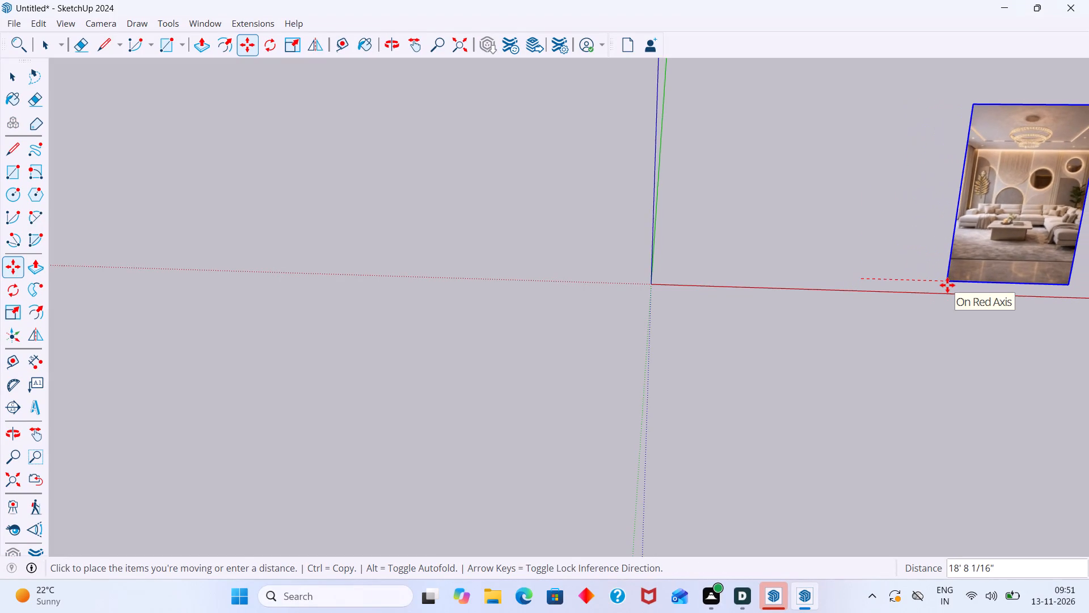
click(947, 285)
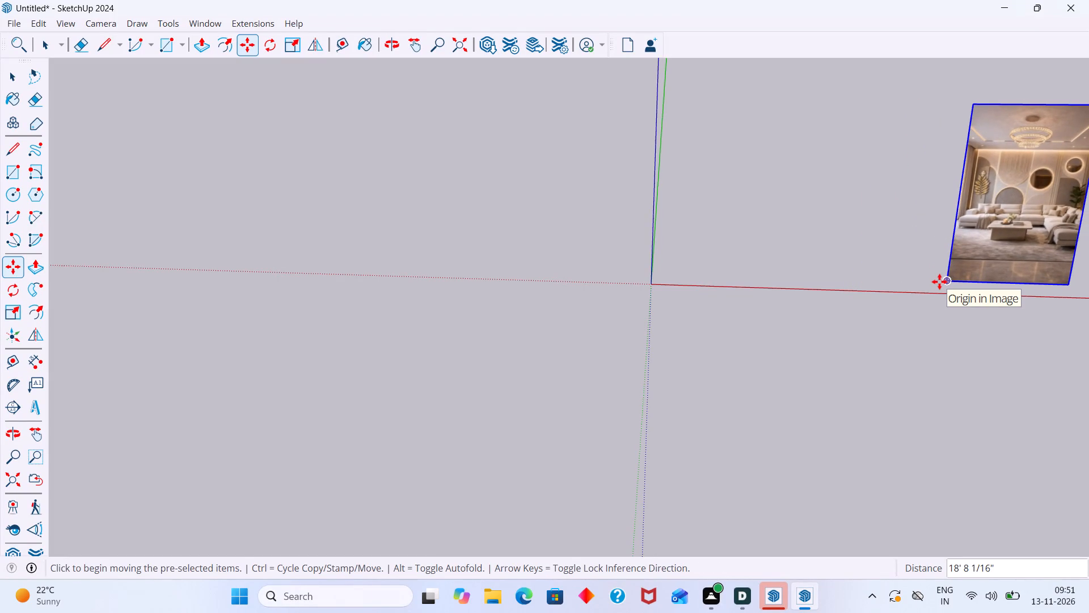
key(space)
scroll(797, 276, down, 5)
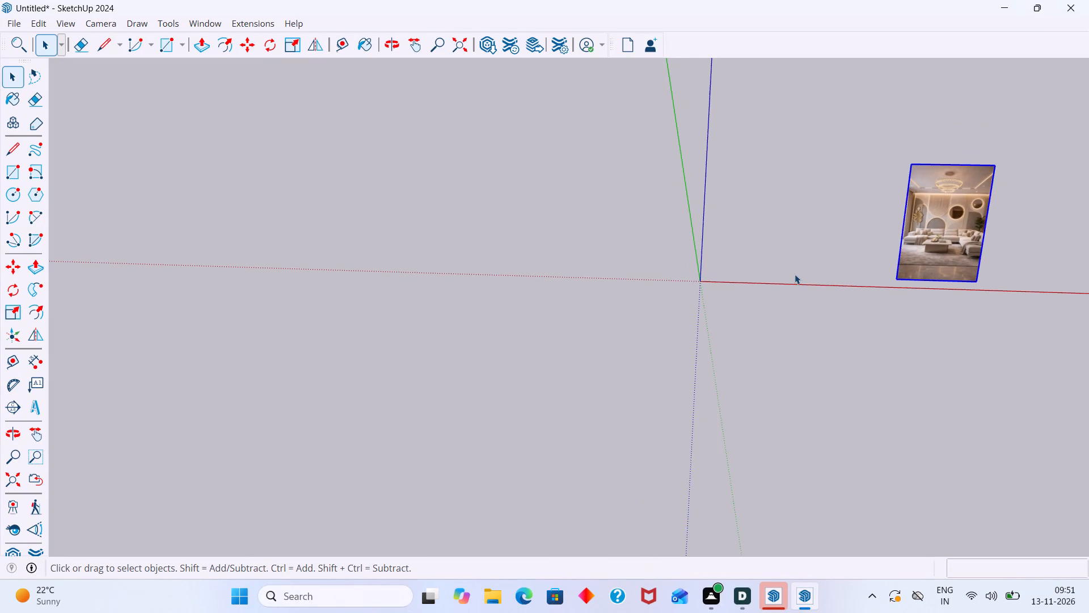
shift+middle_drag(788, 275, 707, 296)
click(728, 280)
Draw a 15' by 10' upright rectangle from the origin, locked to the plane of the red and blue axes.
middle_drag(754, 276, 753, 277)
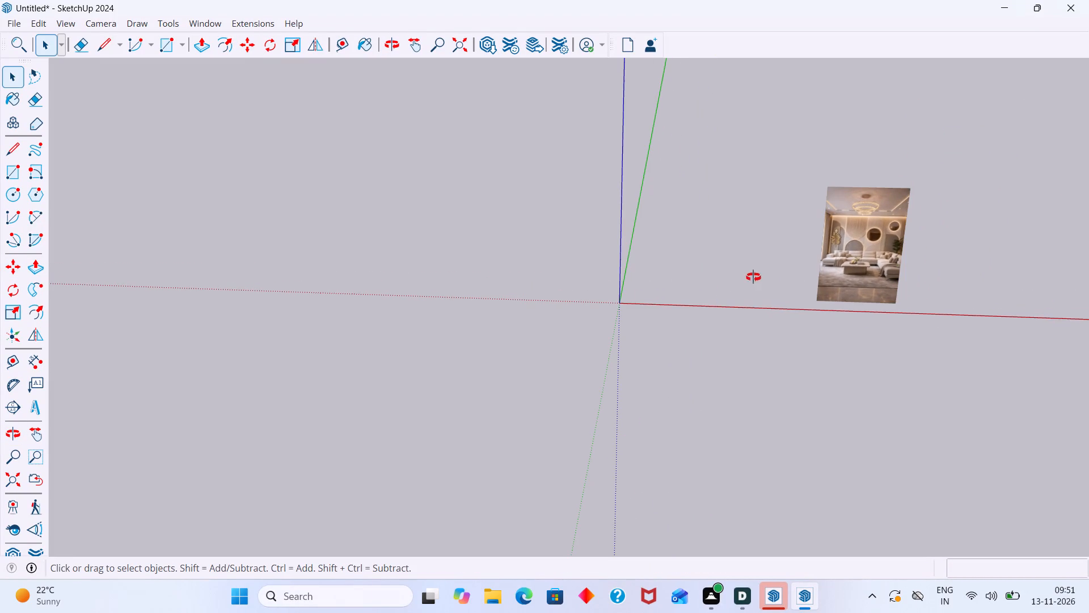
middle_drag(753, 277, 771, 288)
key(l)
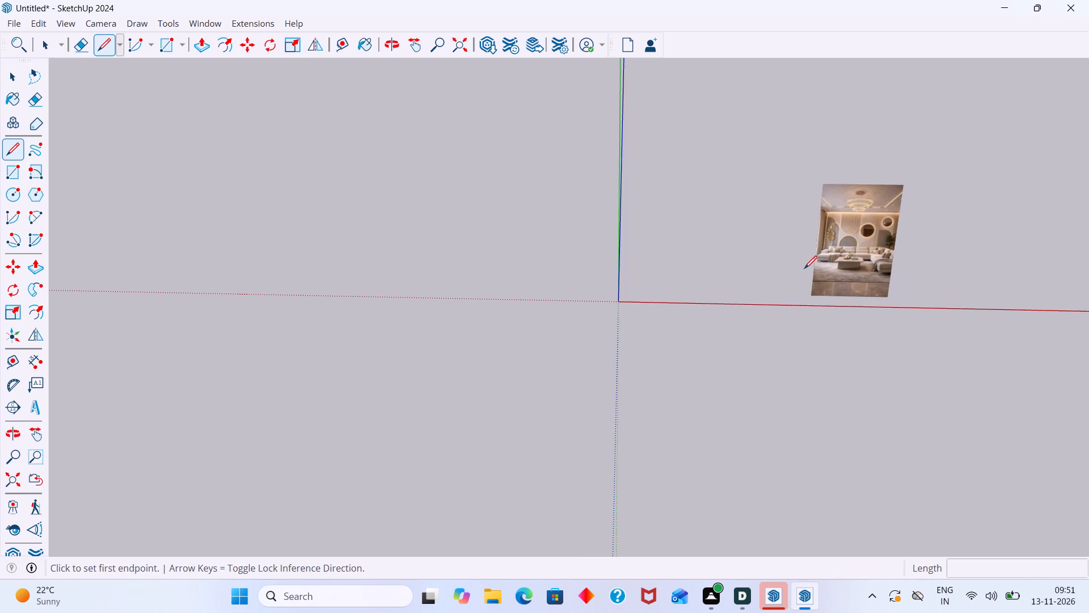
scroll(644, 237, up, 2)
key(r)
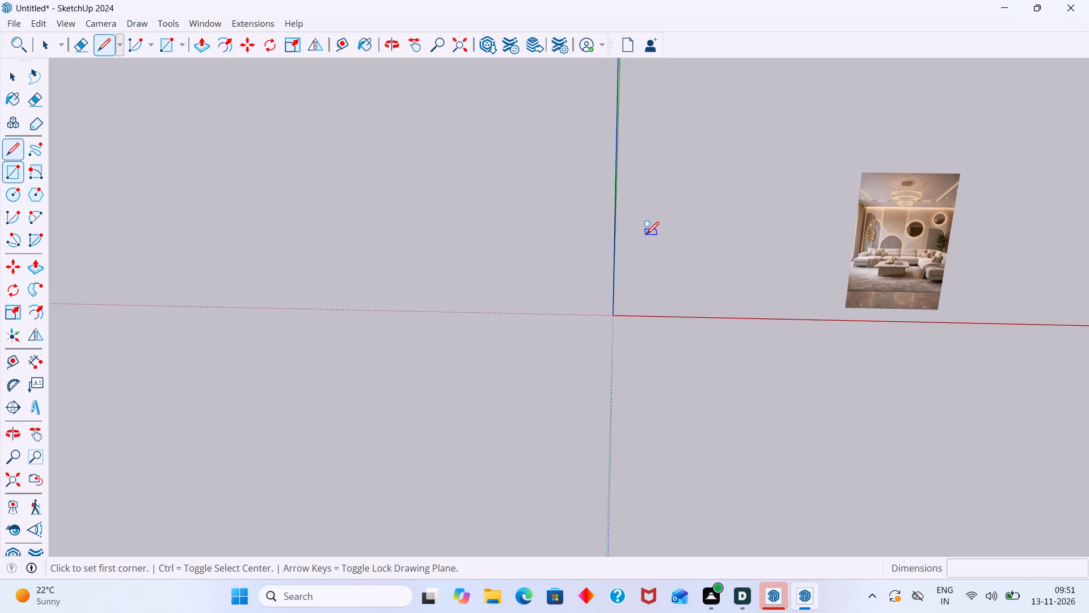
key(Left)
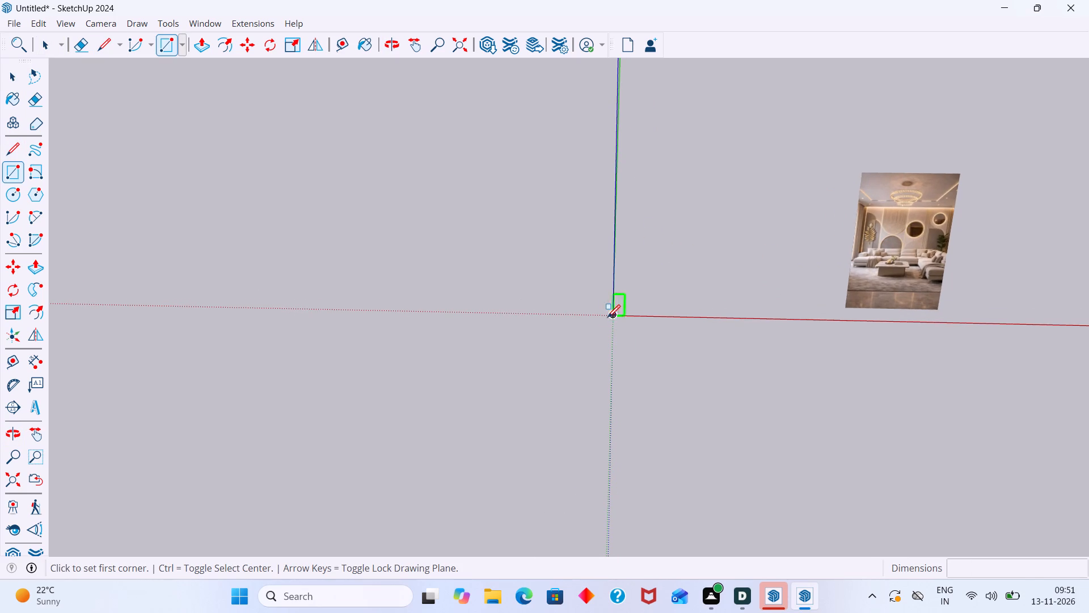
click(615, 316)
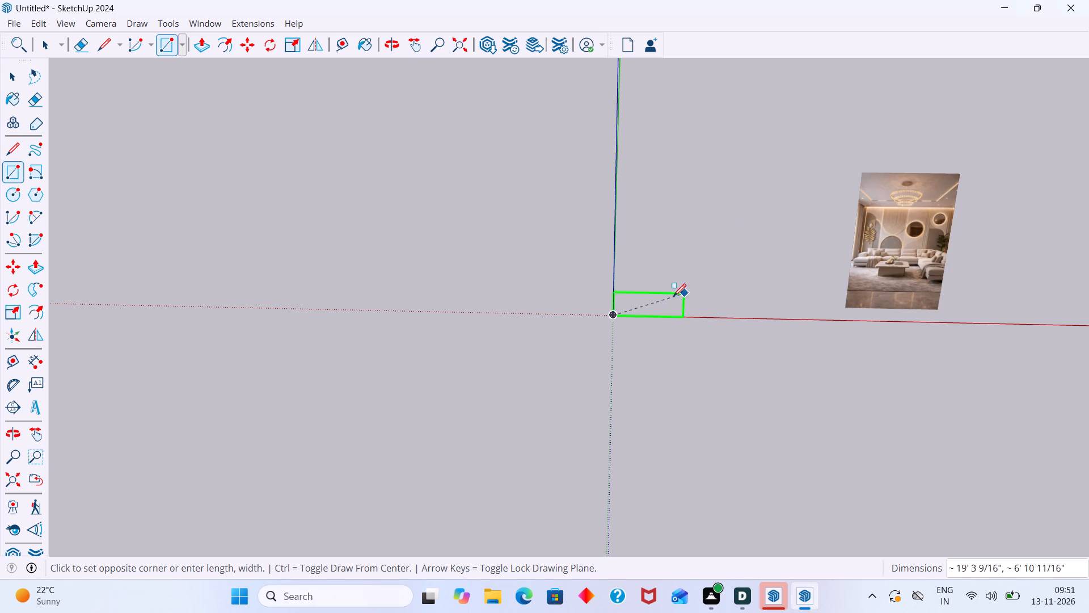
scroll(645, 300, up, 3)
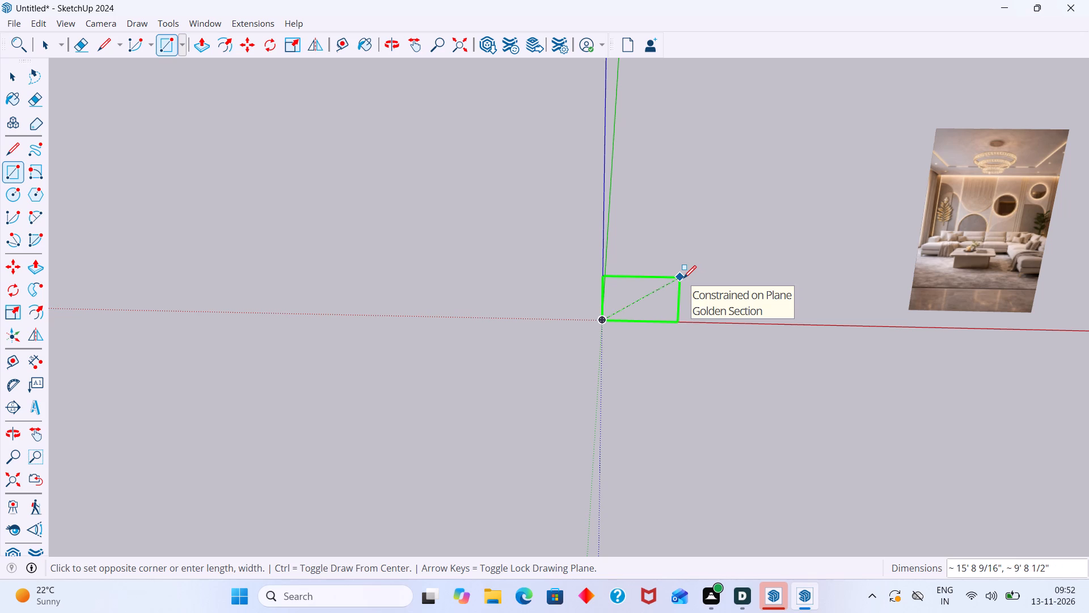
text(15')
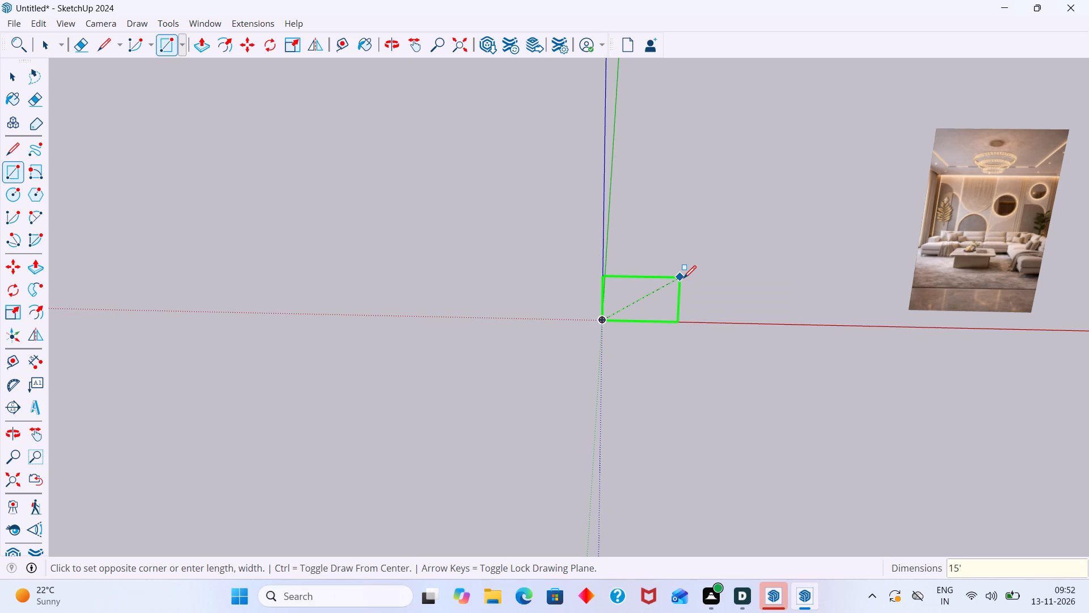
text(,10')
key(Return)
key(space)
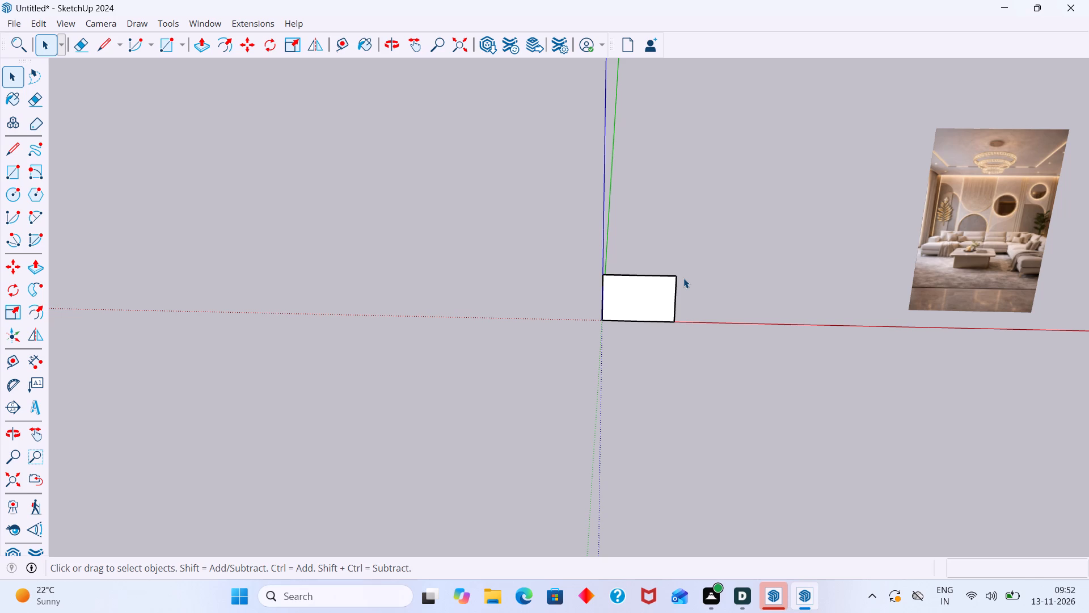
Group the upright rectangle's face together with its edges.
double_click(653, 290)
right_click(655, 289)
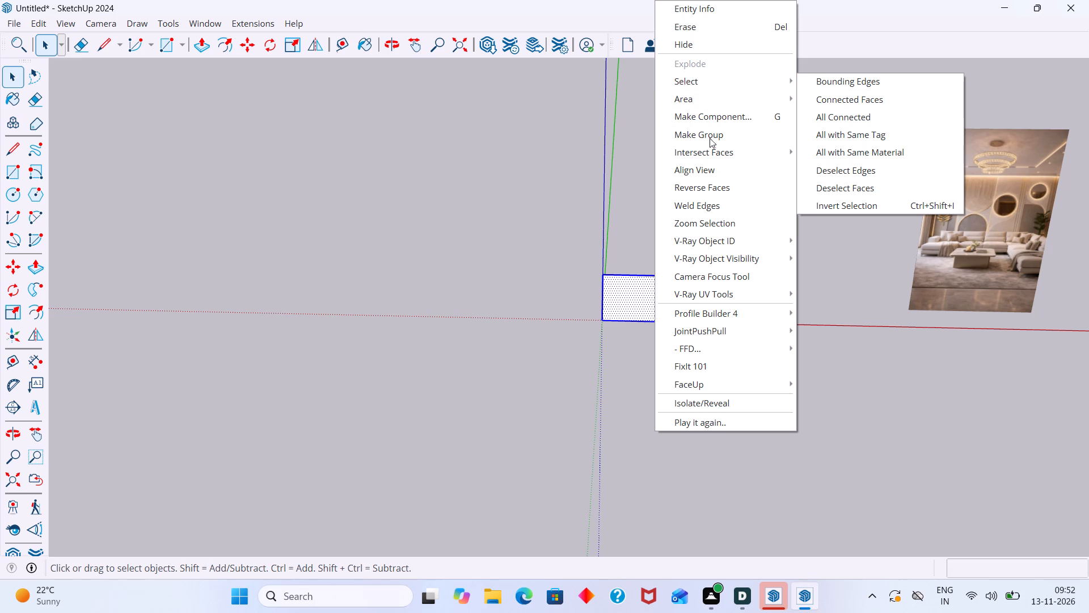
click(630, 203)
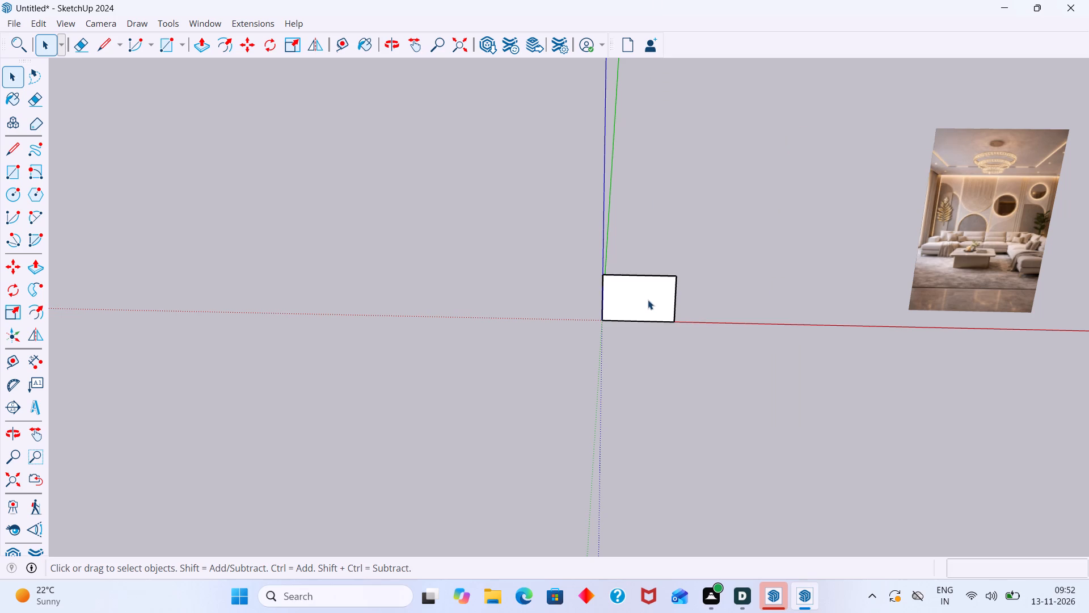
triple_click(648, 300)
right_click(645, 301)
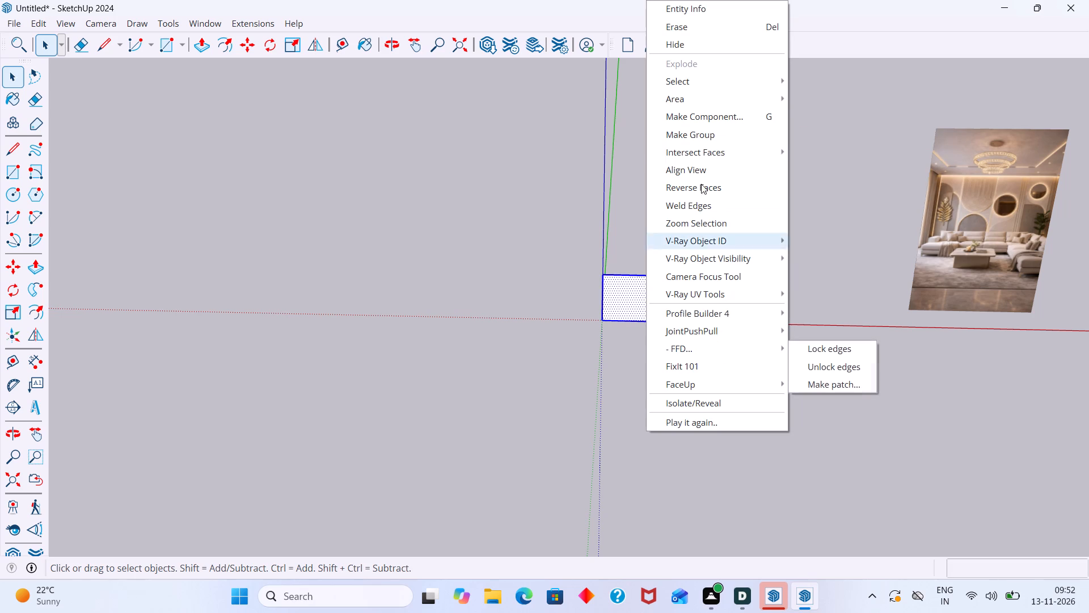
click(695, 137)
click(707, 192)
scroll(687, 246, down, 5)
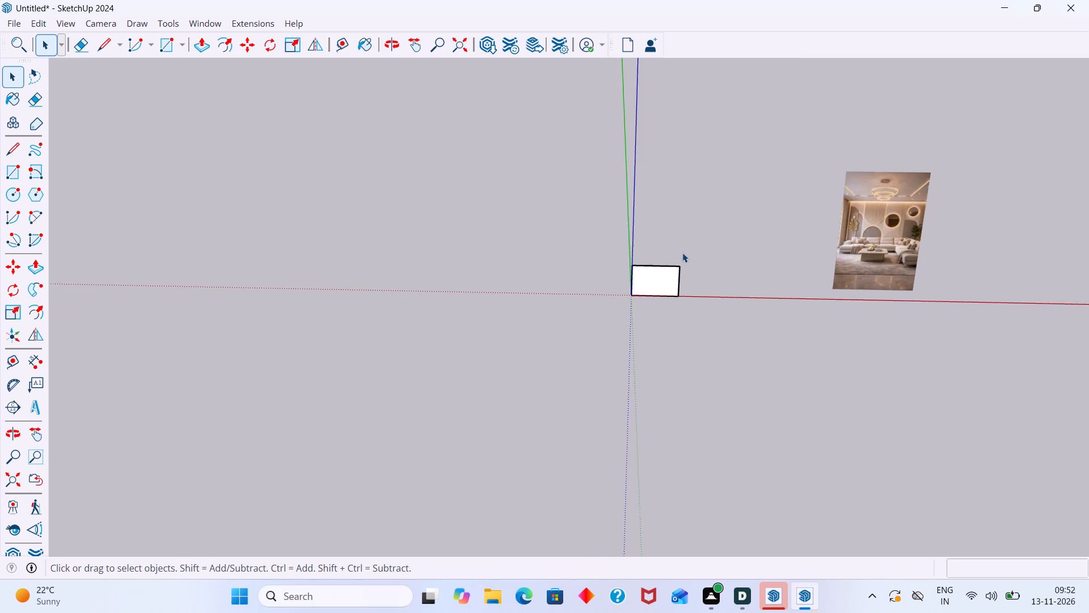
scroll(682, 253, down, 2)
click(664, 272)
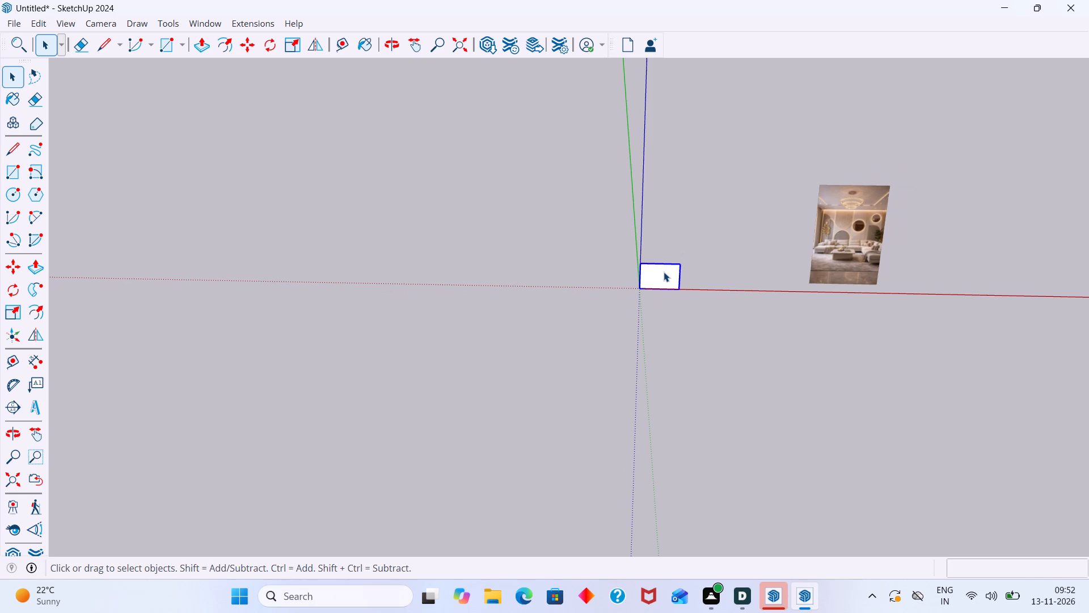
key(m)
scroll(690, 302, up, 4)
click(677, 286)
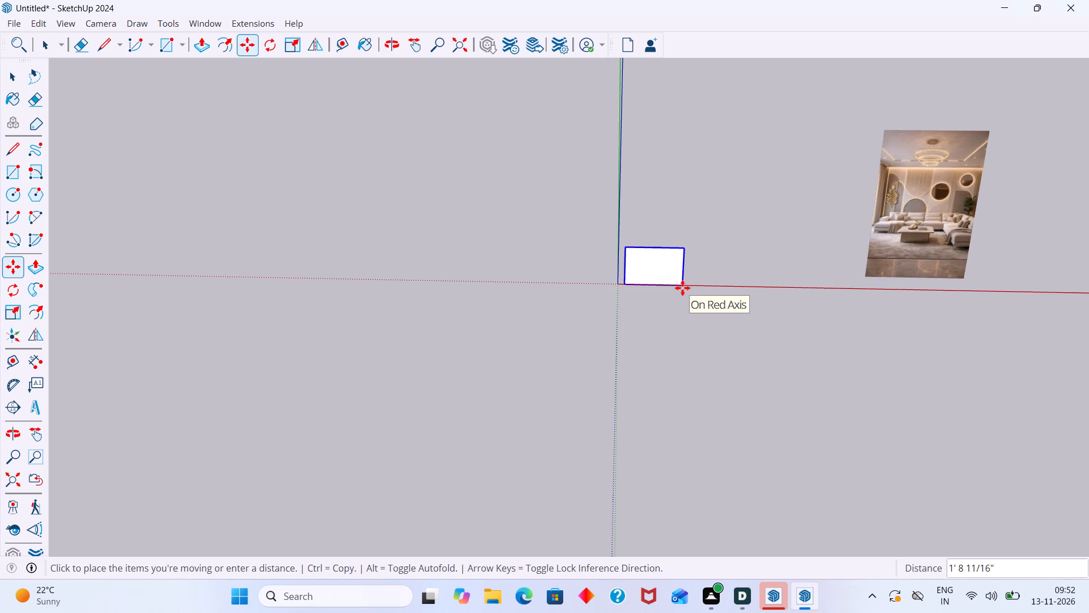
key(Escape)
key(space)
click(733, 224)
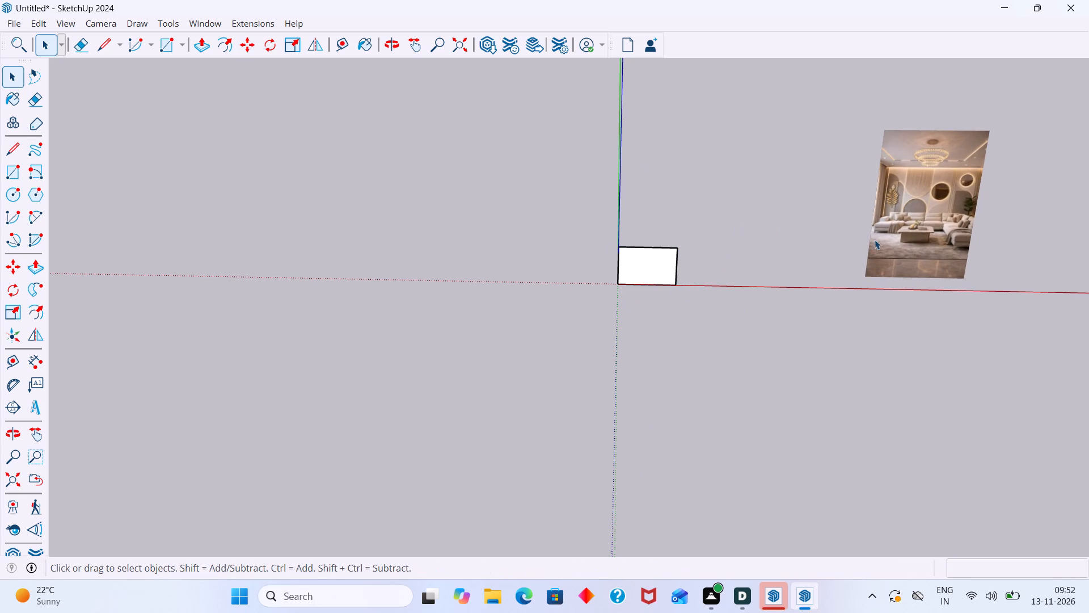
Move the reference image about 36' back toward the wall rectangle, its lower corner on the red axis, and deselect it.
click(907, 242)
key(m)
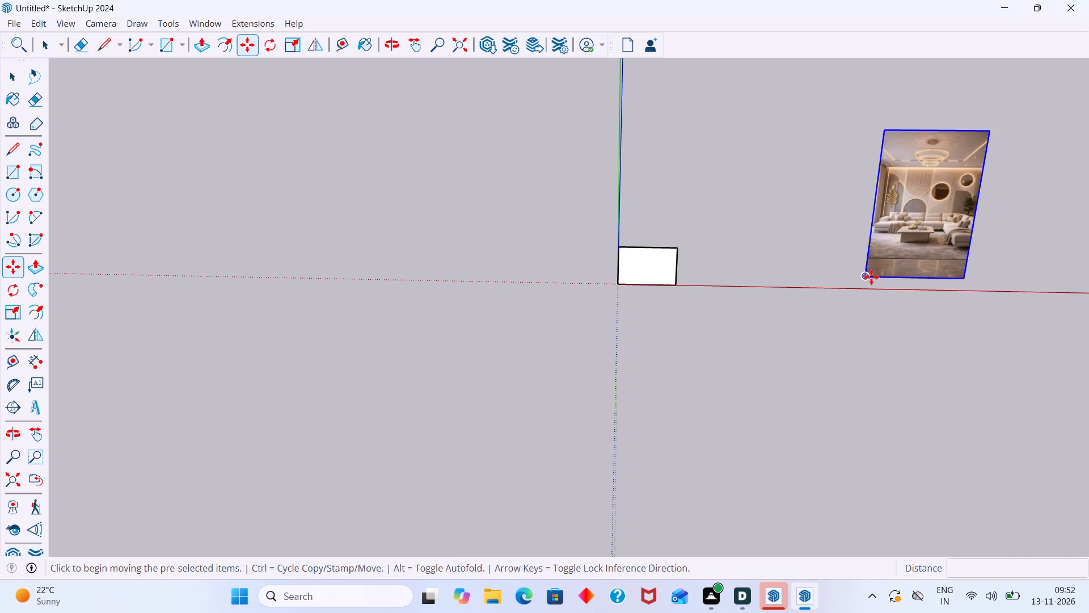
click(863, 277)
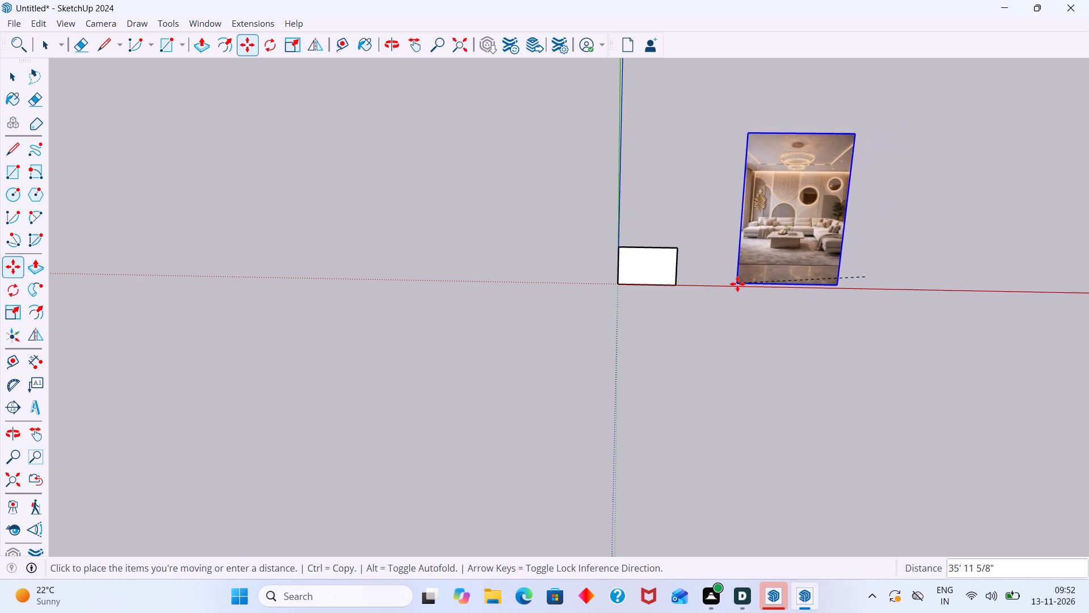
click(732, 285)
key(space)
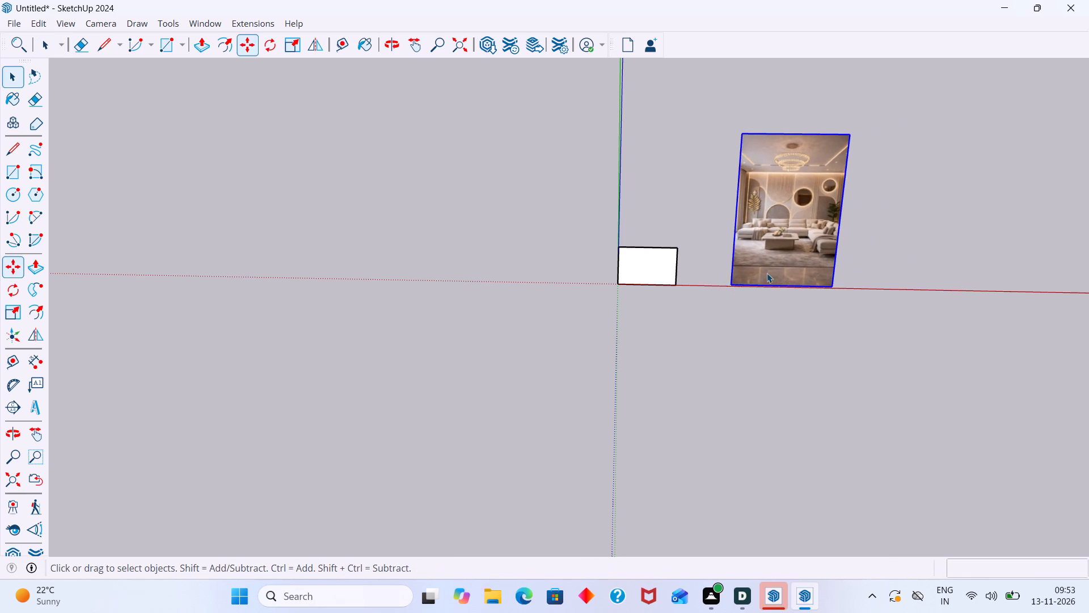
click(914, 249)
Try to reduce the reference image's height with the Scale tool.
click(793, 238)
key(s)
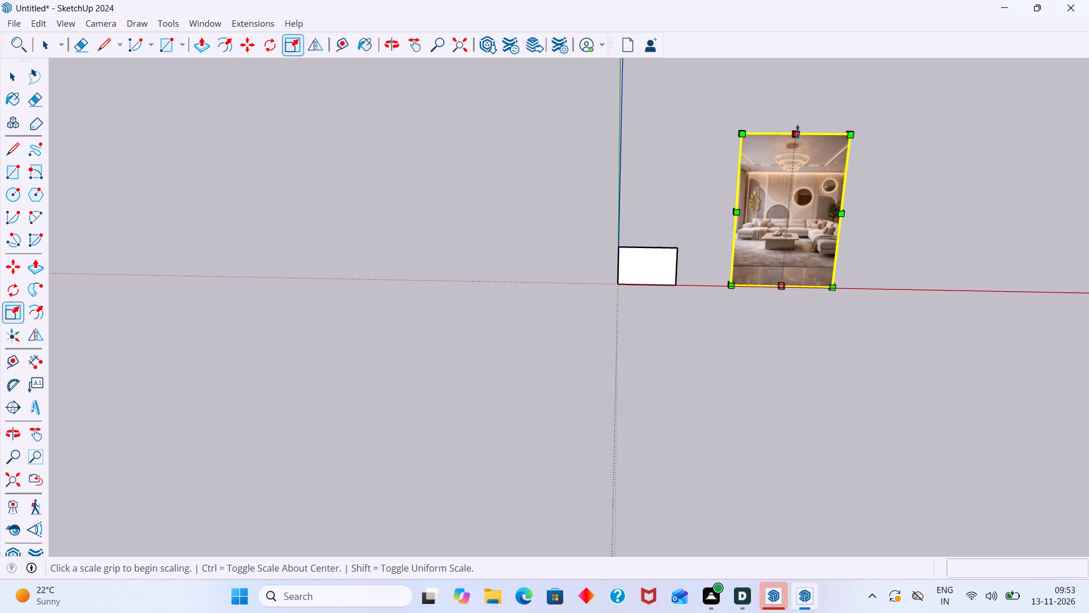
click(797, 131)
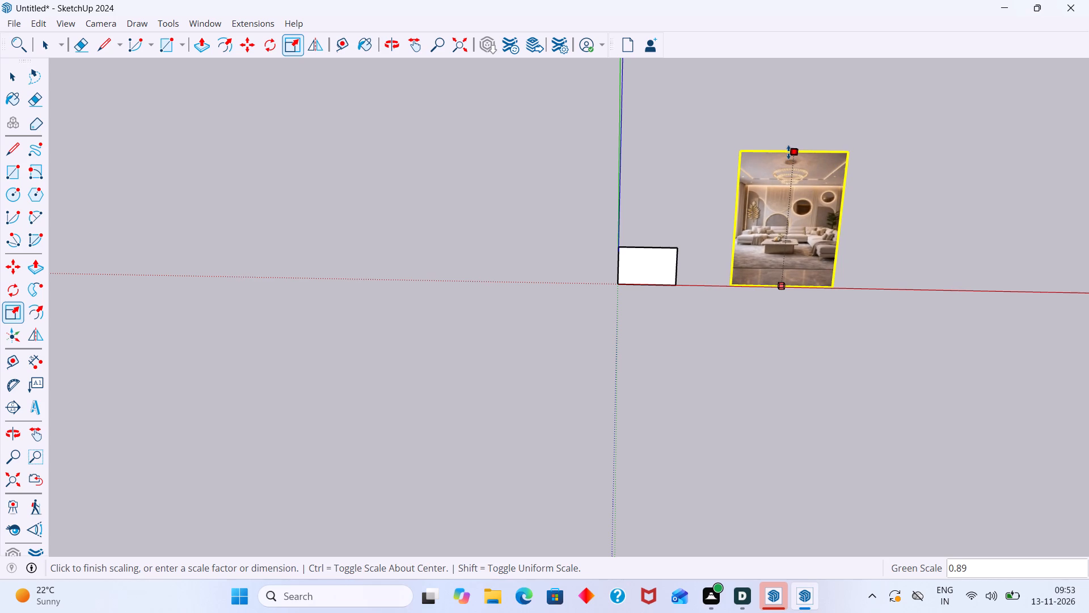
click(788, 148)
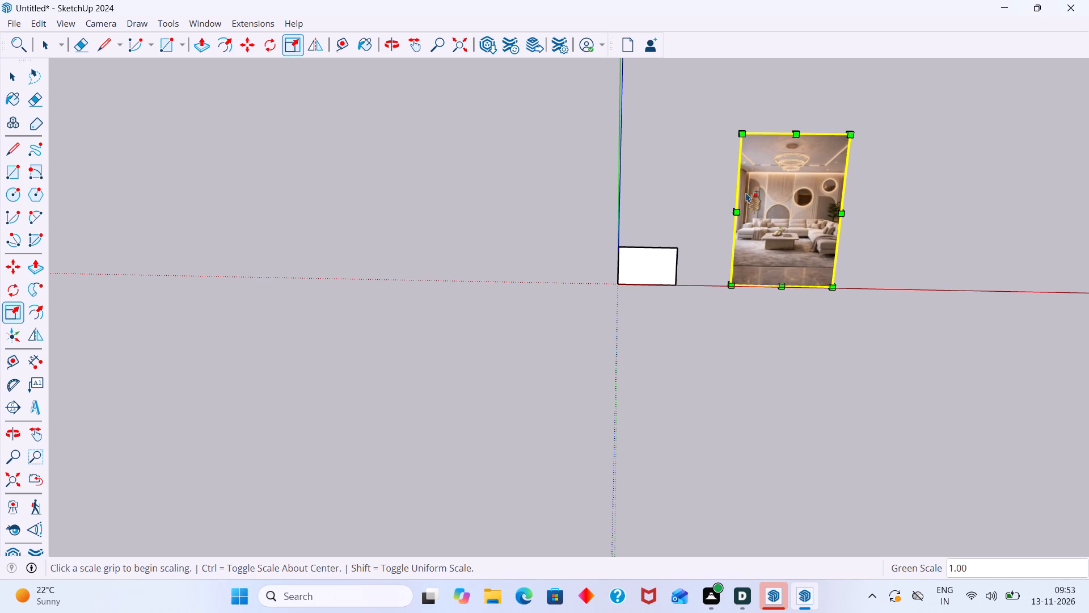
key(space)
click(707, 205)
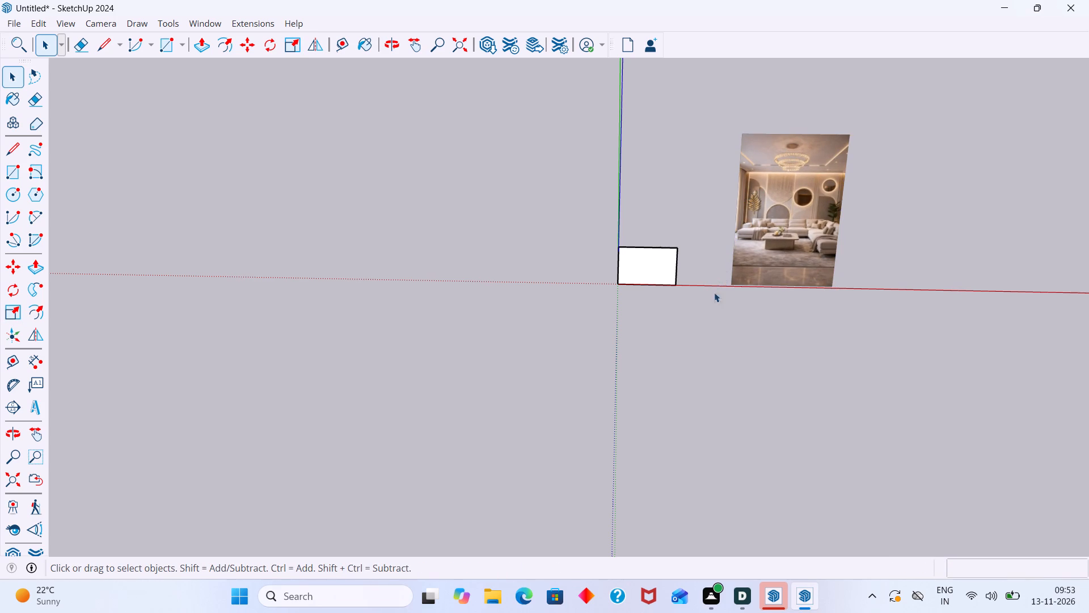
Measure the wall rectangle's height from its bottom edge to its top edge.
middle_drag(717, 312, 783, 345)
scroll(632, 220, up, 5)
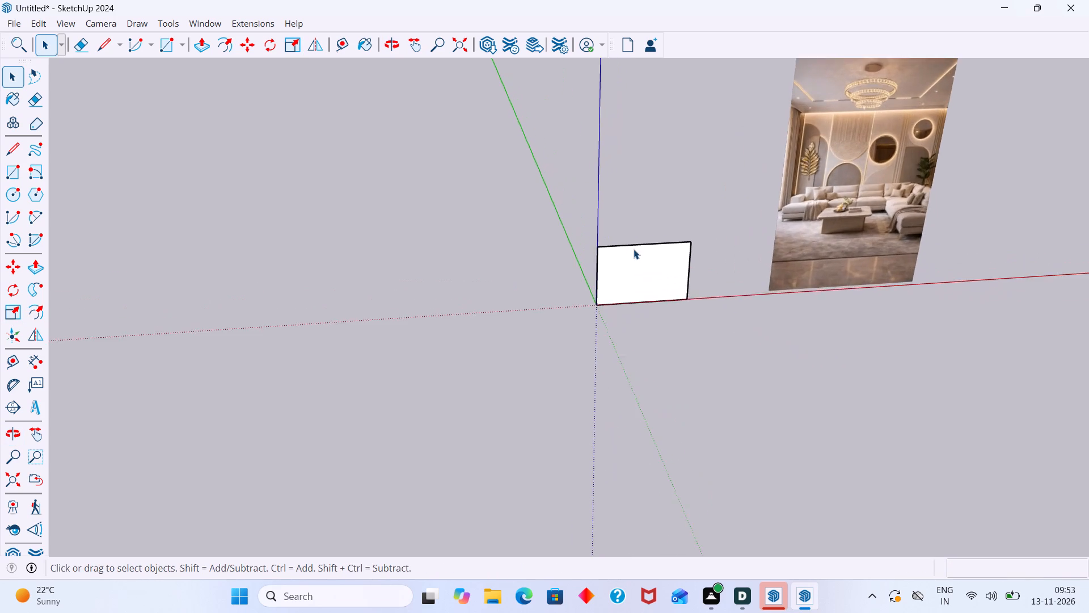
scroll(634, 249, up, 3)
key(t)
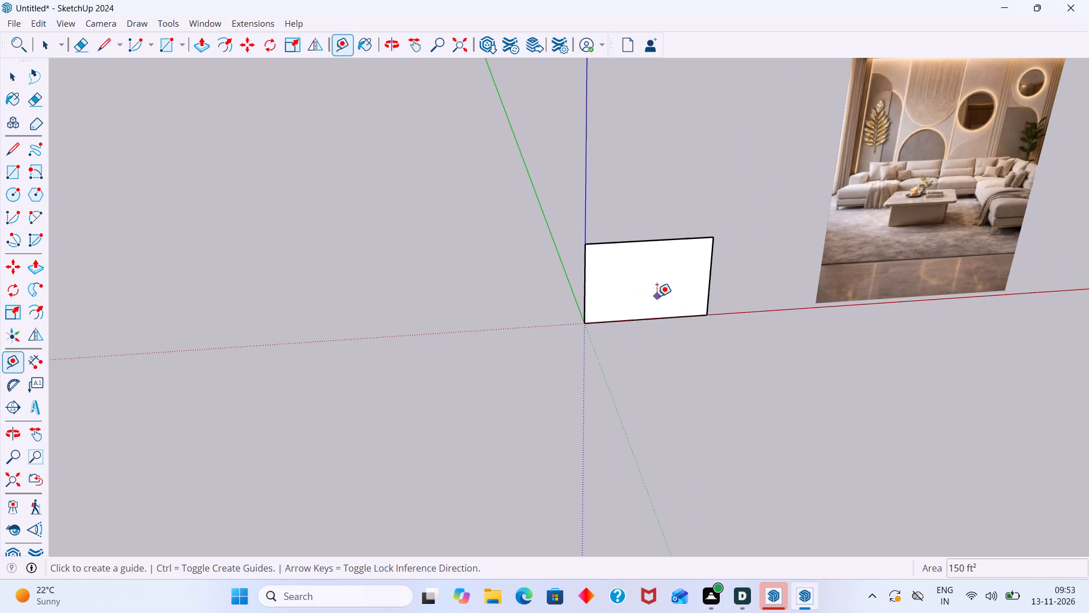
click(656, 316)
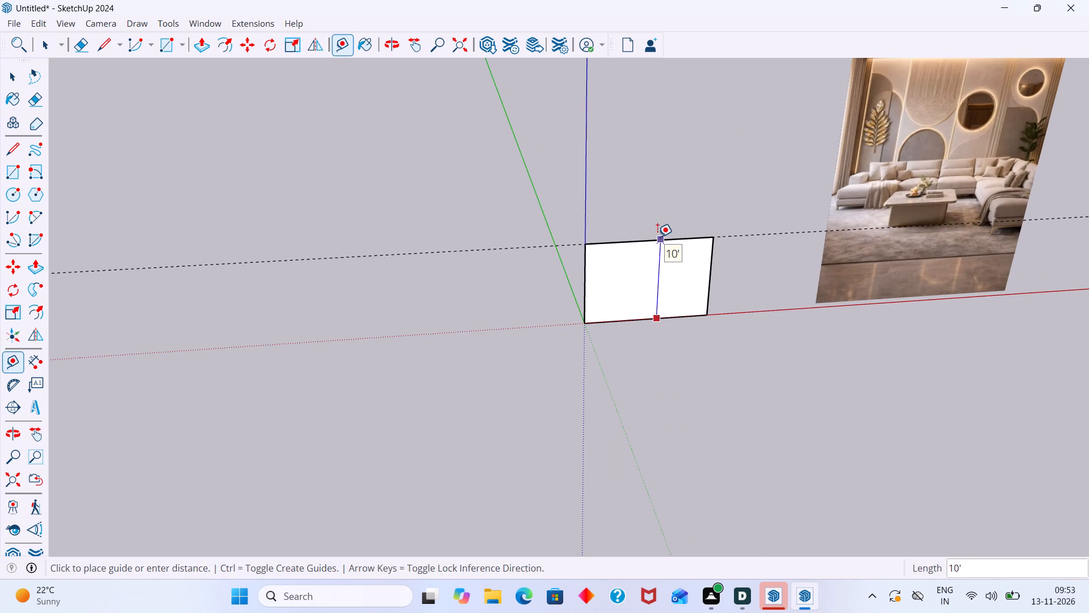
key(space)
Open the wall group and Push/Pull its face outward to a 5" thickness.
middle_drag(634, 254, 620, 252)
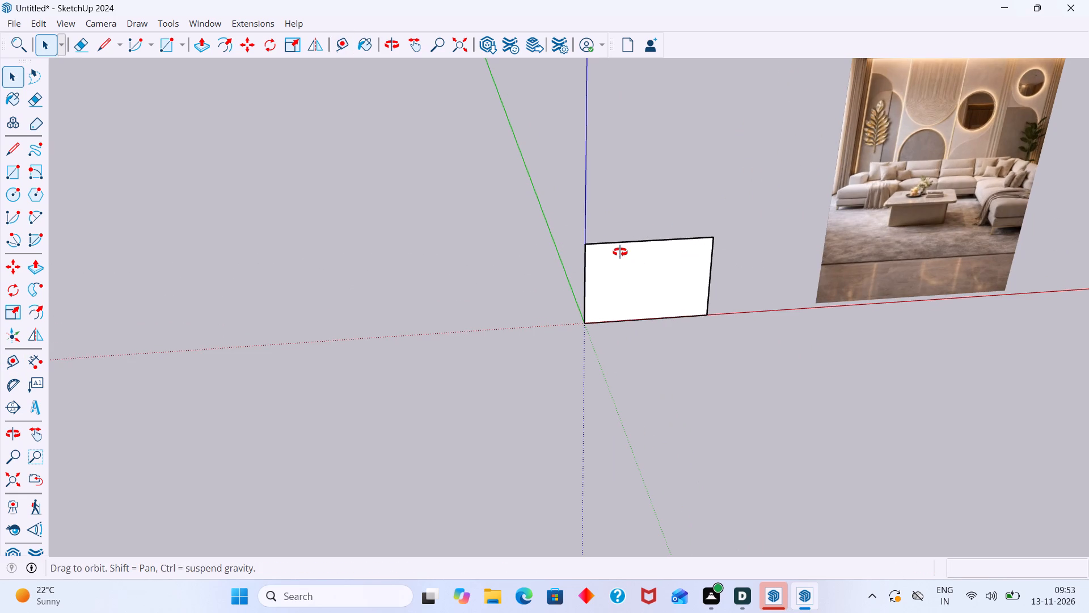
middle_drag(620, 252, 605, 246)
scroll(604, 246, down, 4)
scroll(620, 273, up, 3)
double_click(621, 271)
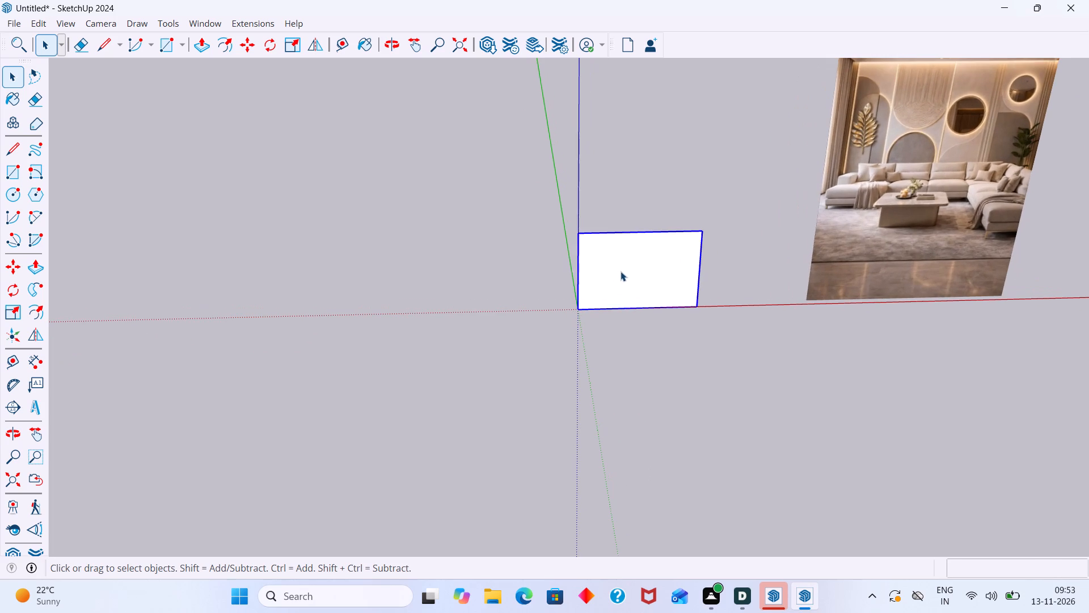
click(621, 271)
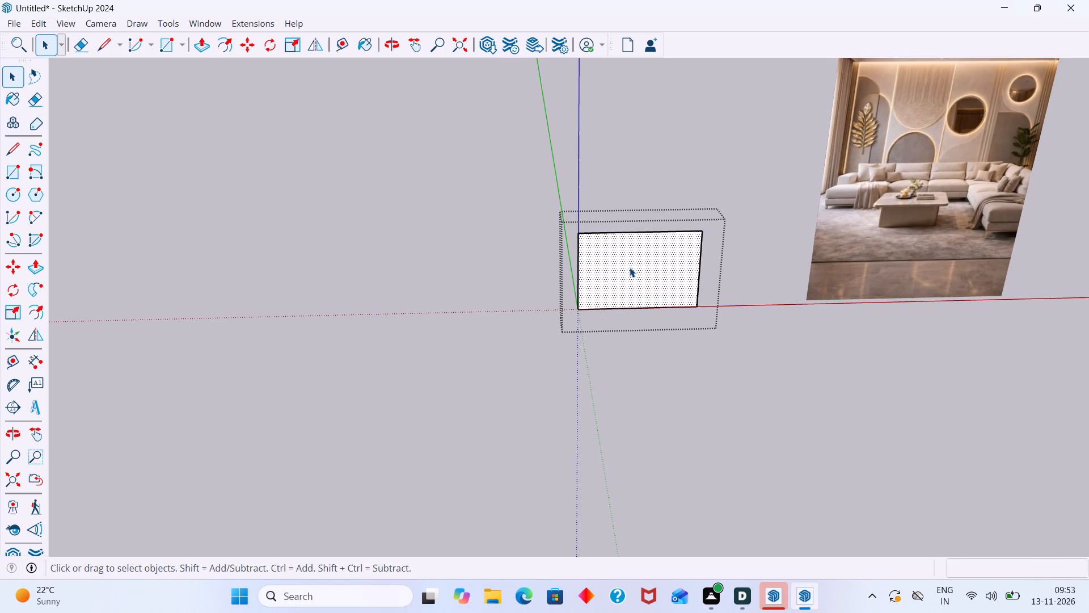
key(p)
click(630, 267)
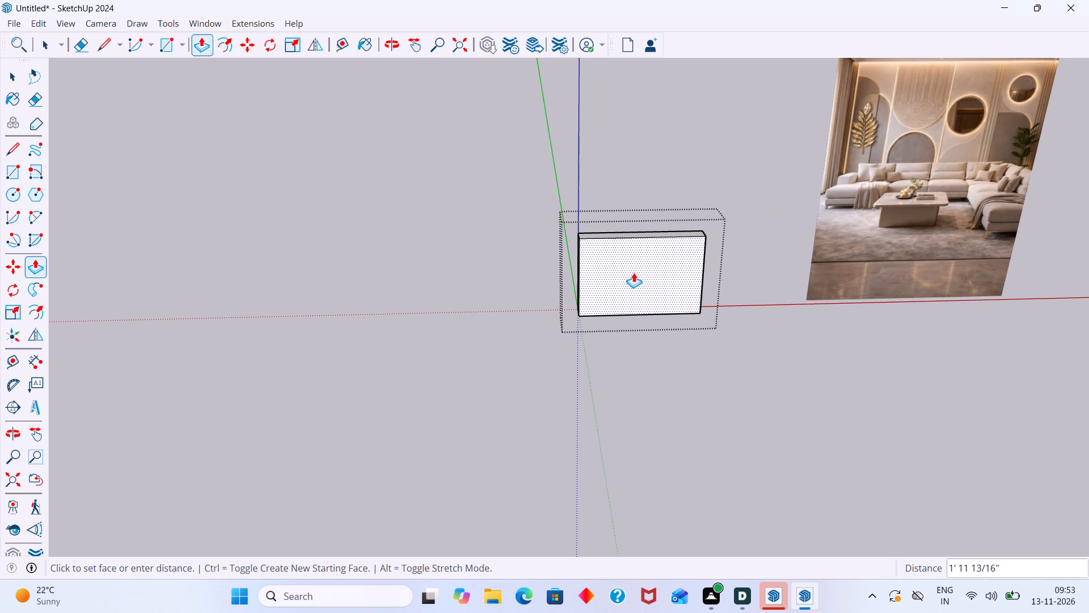
text(5")
key(Return)
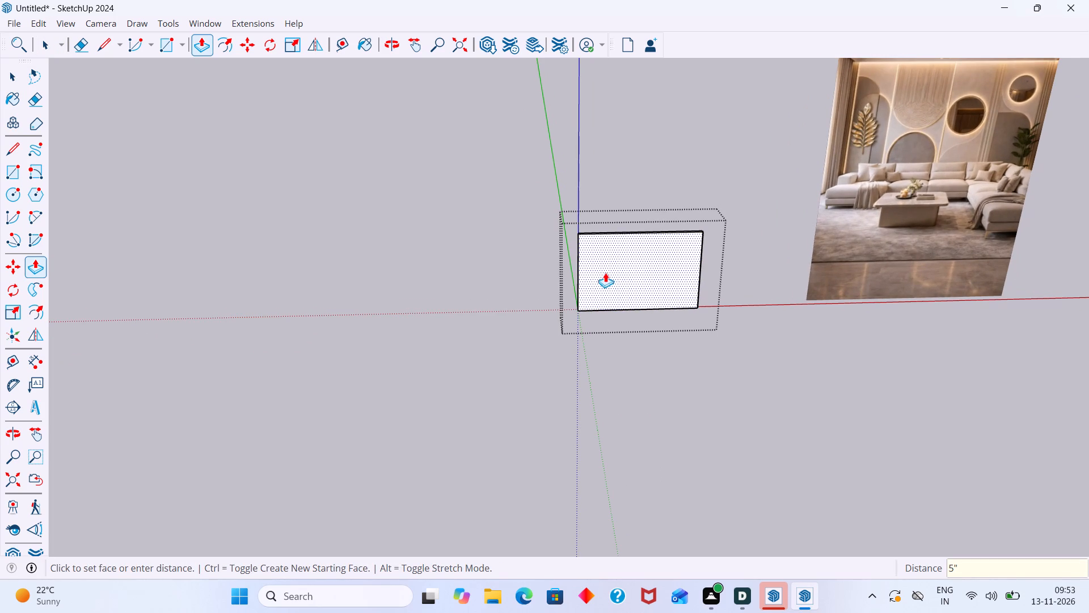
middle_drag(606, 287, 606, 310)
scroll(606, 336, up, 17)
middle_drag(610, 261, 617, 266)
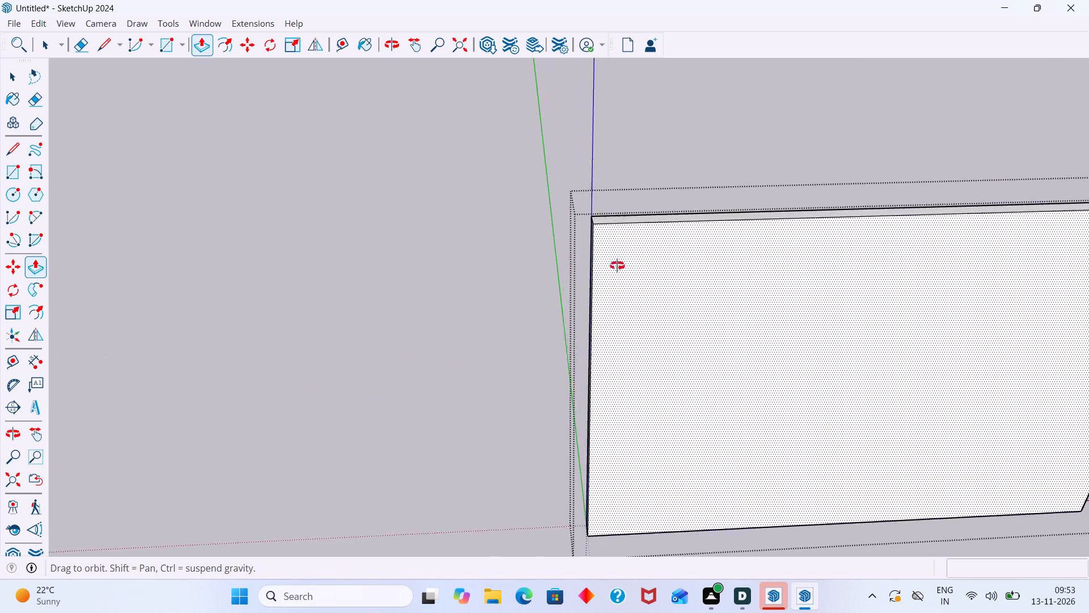
Undo the wall's 5" thickness, Push/Pull its front face outward 6" instead, and leave the wall group.
middle_drag(617, 266, 706, 255)
scroll(721, 255, down, 2)
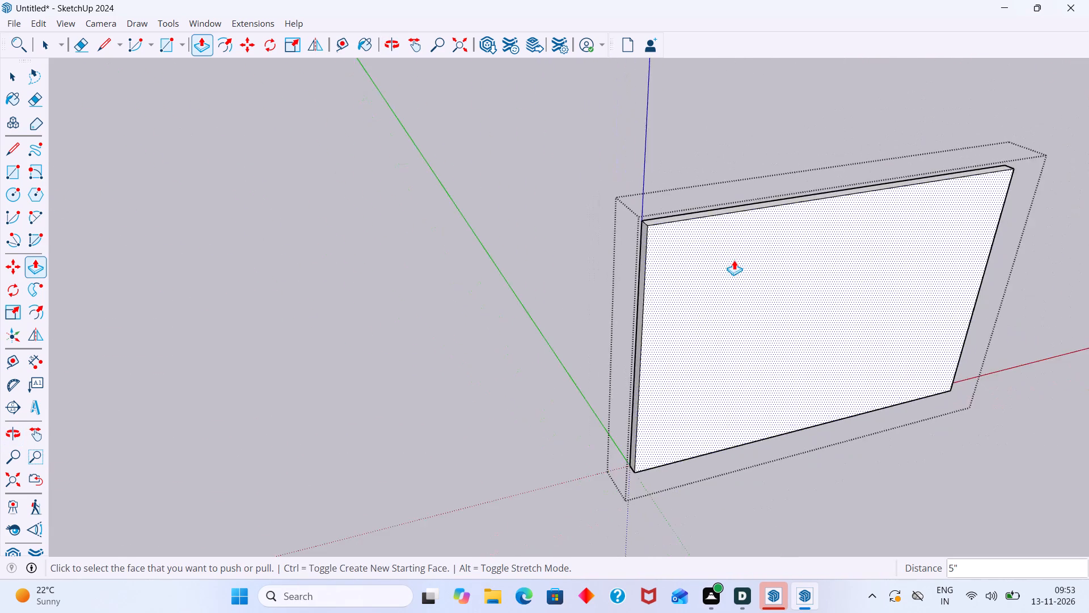
scroll(734, 260, down, 8)
middle_drag(724, 245, 643, 160)
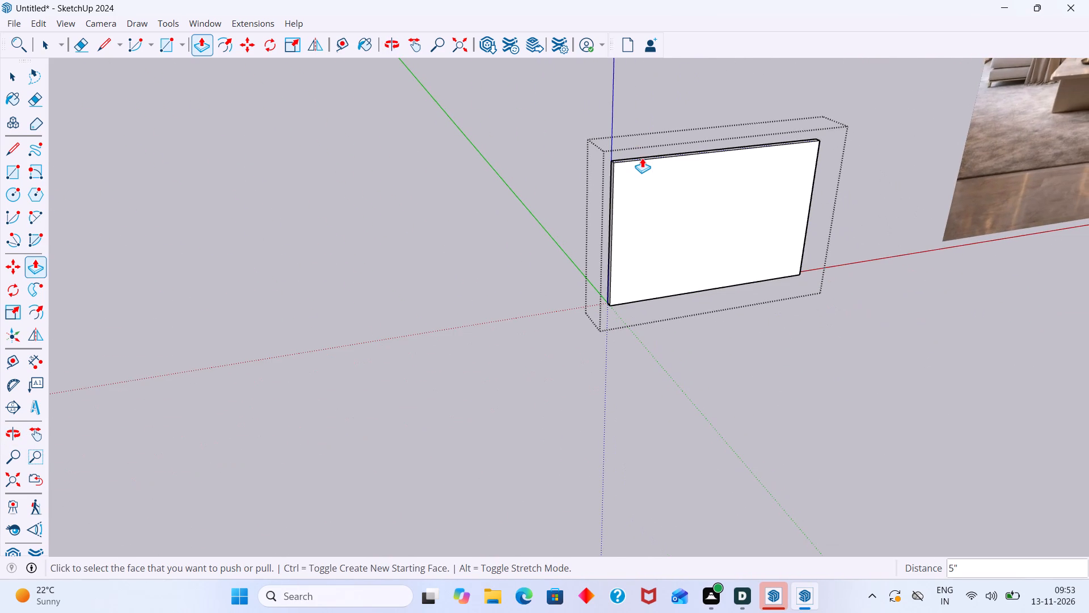
key(ctrl+z)
click(648, 176)
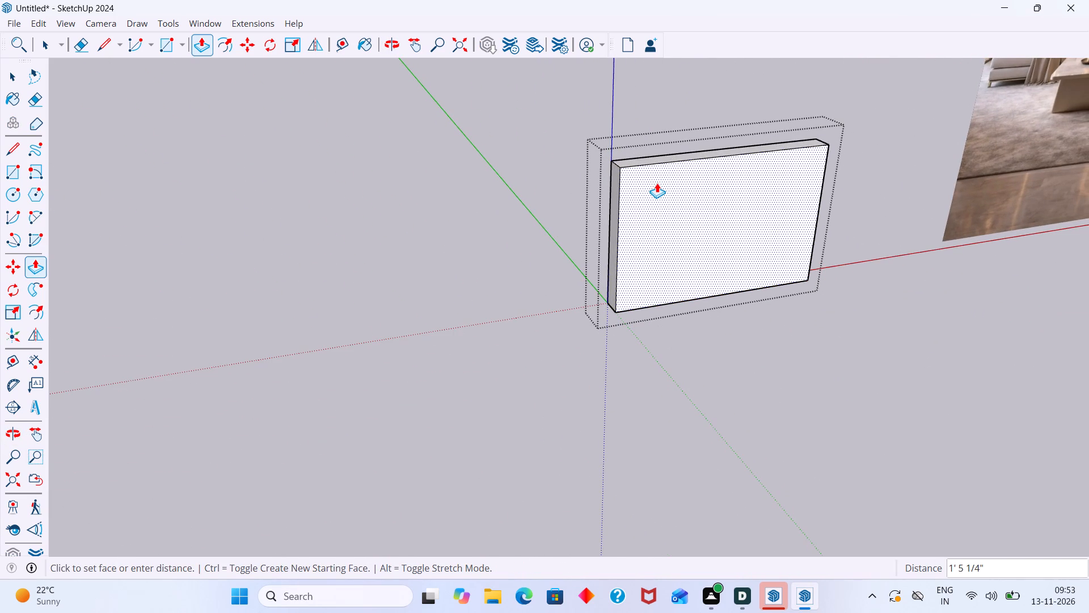
text(6")
key(Return)
key(space)
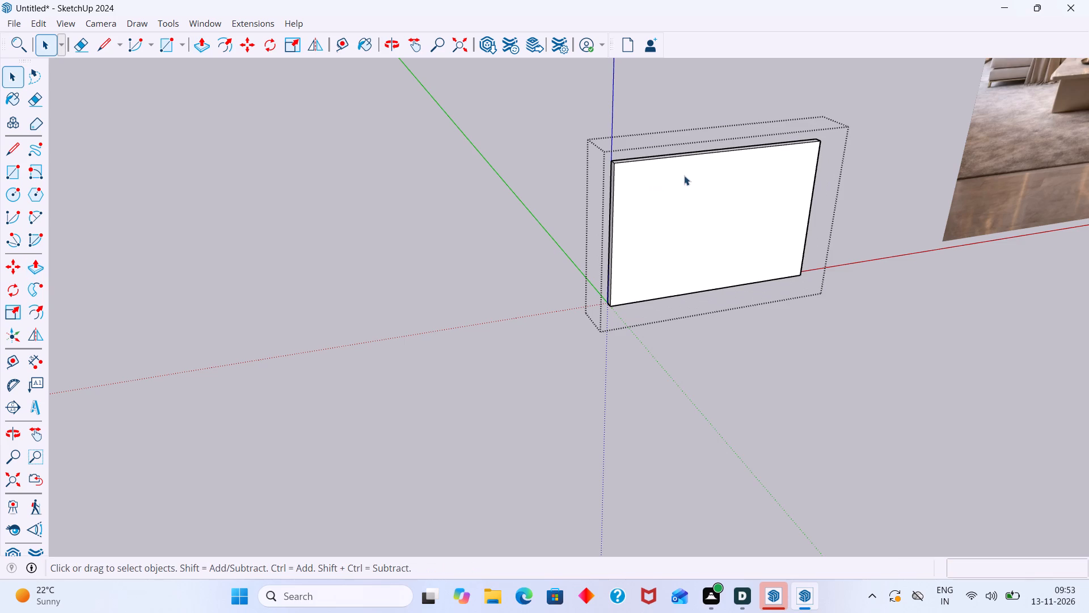
click(681, 96)
Examine the wall beside the reference image from several angles to compare their proportions and placement.
middle_drag(600, 162, 606, 236)
scroll(631, 150, up, 4)
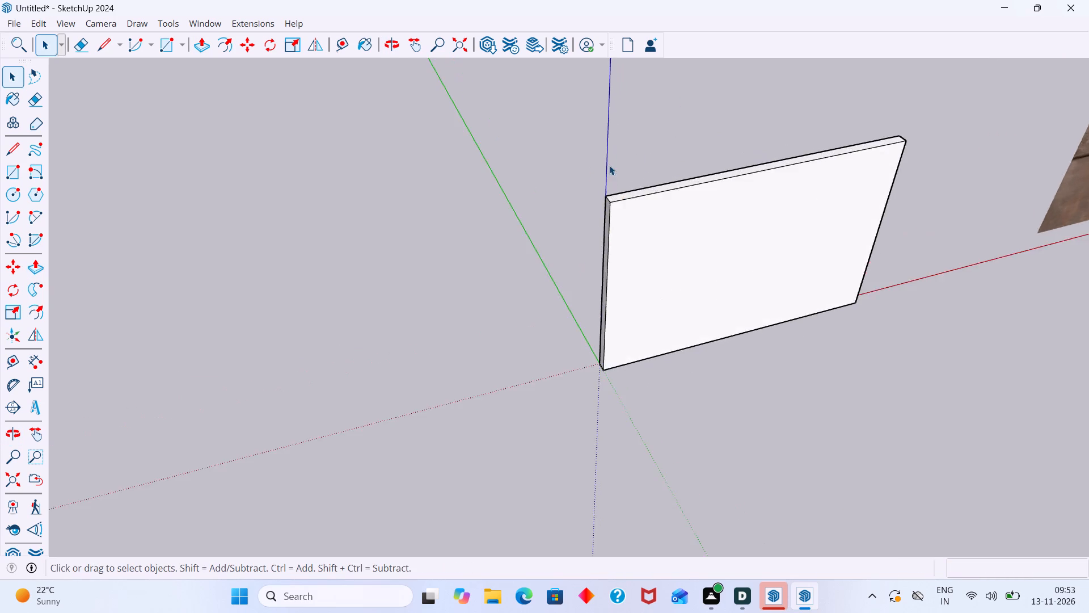
scroll(609, 165, up, 16)
scroll(586, 220, down, 10)
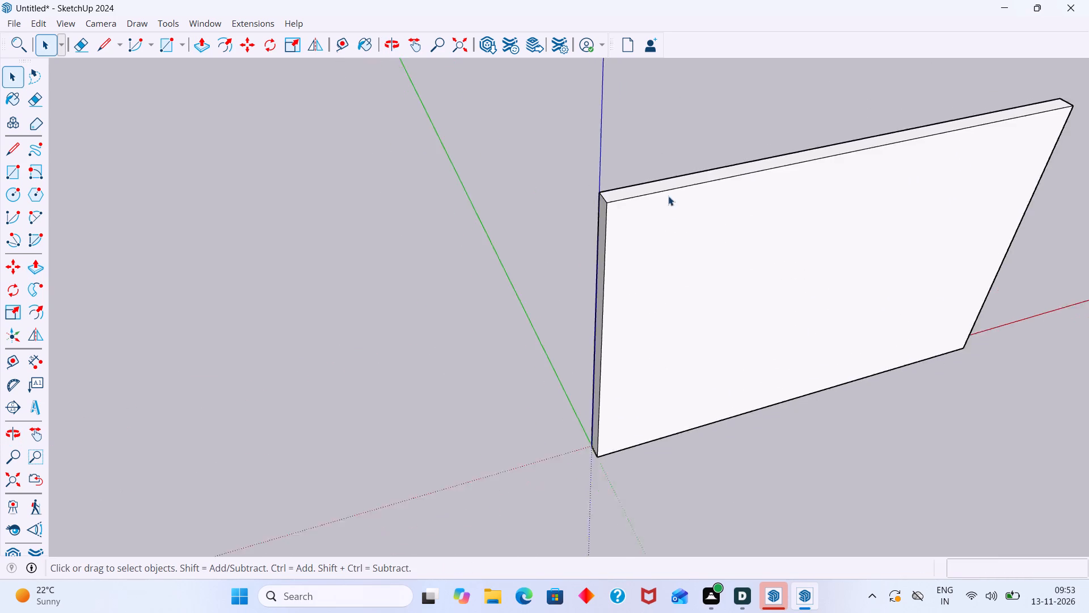
scroll(668, 196, down, 20)
scroll(668, 196, down, 1)
middle_drag(707, 193, 640, 152)
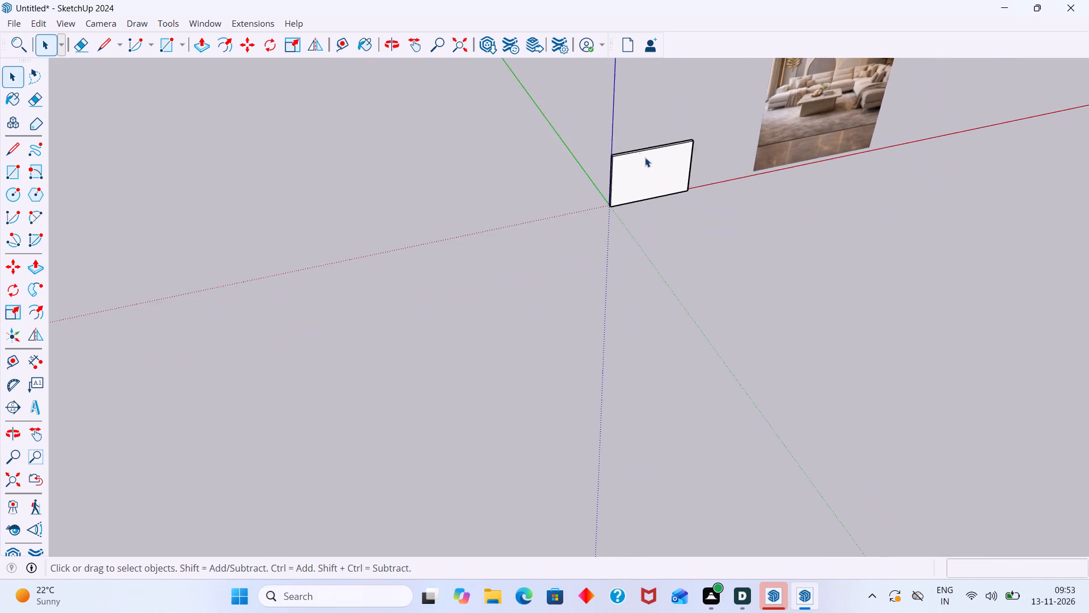
scroll(646, 161, down, 4)
middle_drag(675, 183, 697, 342)
middle_drag(694, 321, 669, 262)
scroll(687, 306, up, 1)
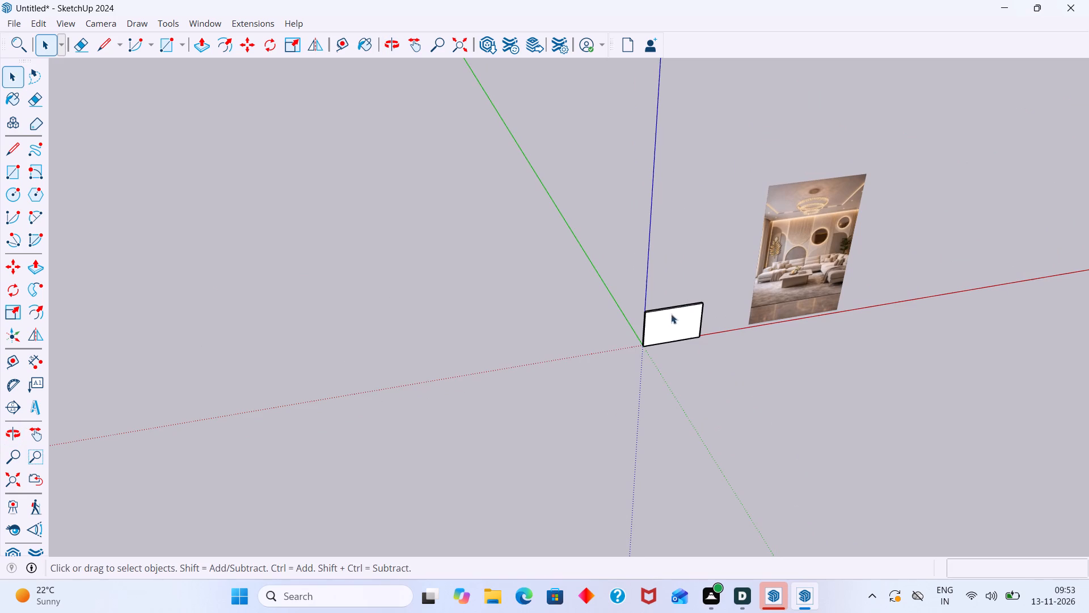
middle_drag(647, 337, 548, 343)
scroll(668, 351, up, 5)
click(666, 350)
click(710, 268)
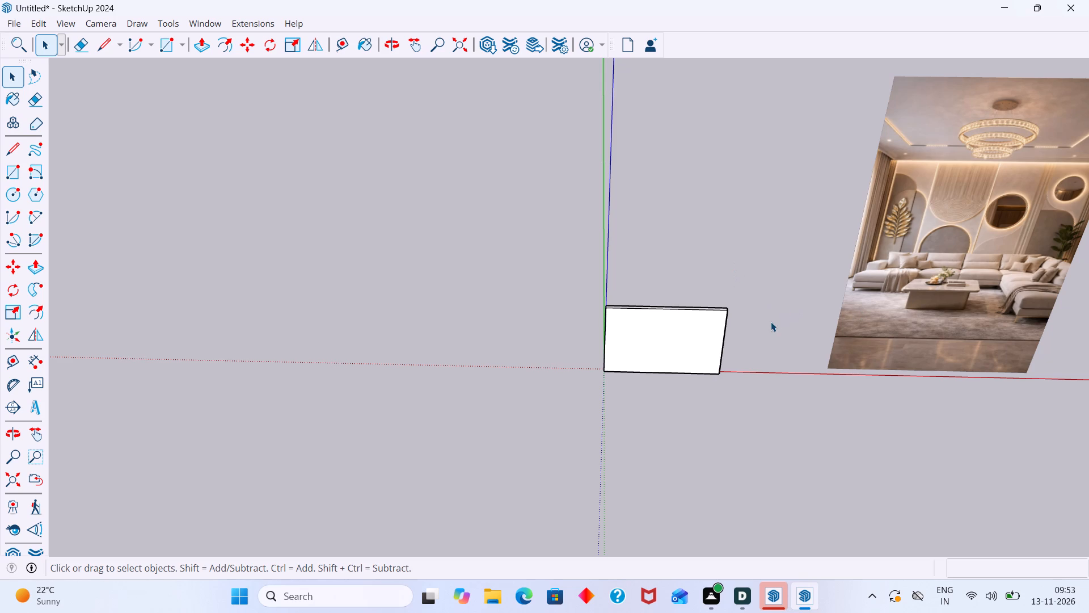
middle_drag(684, 351, 683, 339)
scroll(684, 351, up, 1)
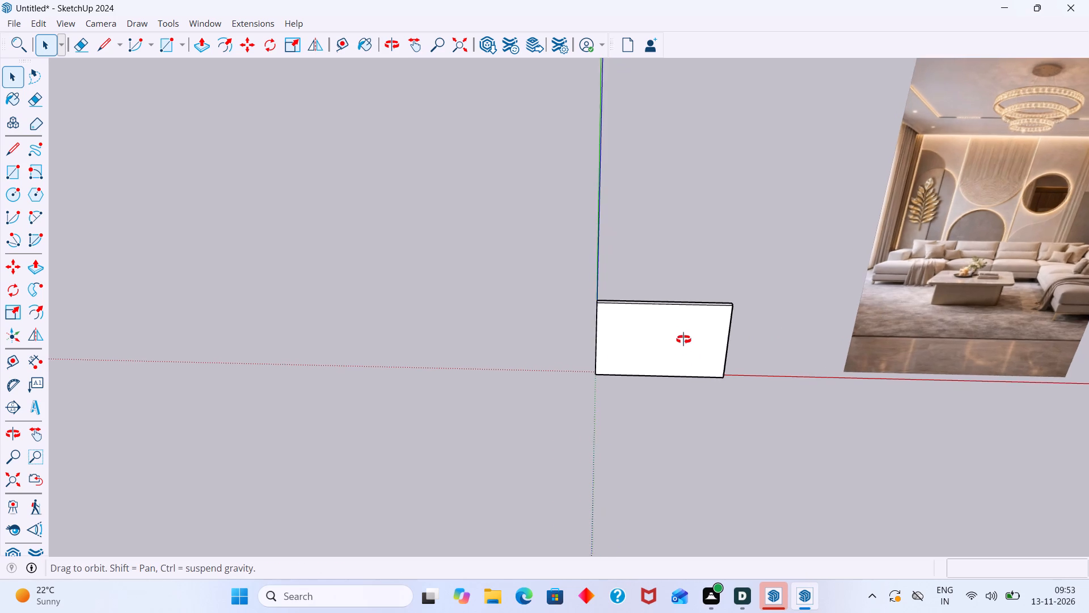
middle_drag(683, 339, 687, 343)
scroll(687, 343, down, 5)
middle_drag(703, 359, 716, 351)
scroll(668, 351, up, 3)
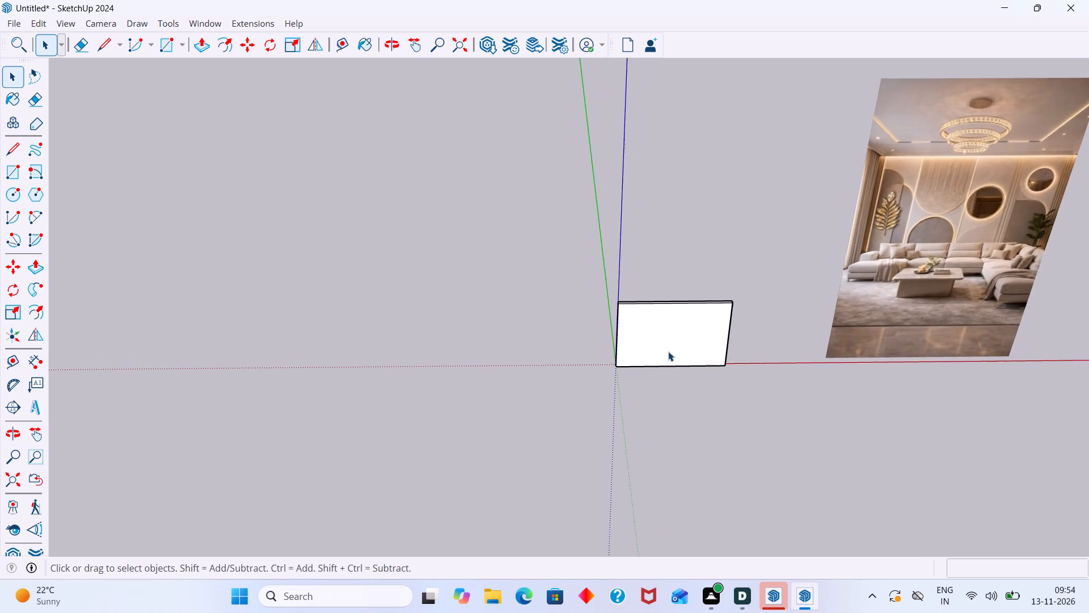
scroll(677, 346, down, 2)
middle_drag(677, 343, 621, 337)
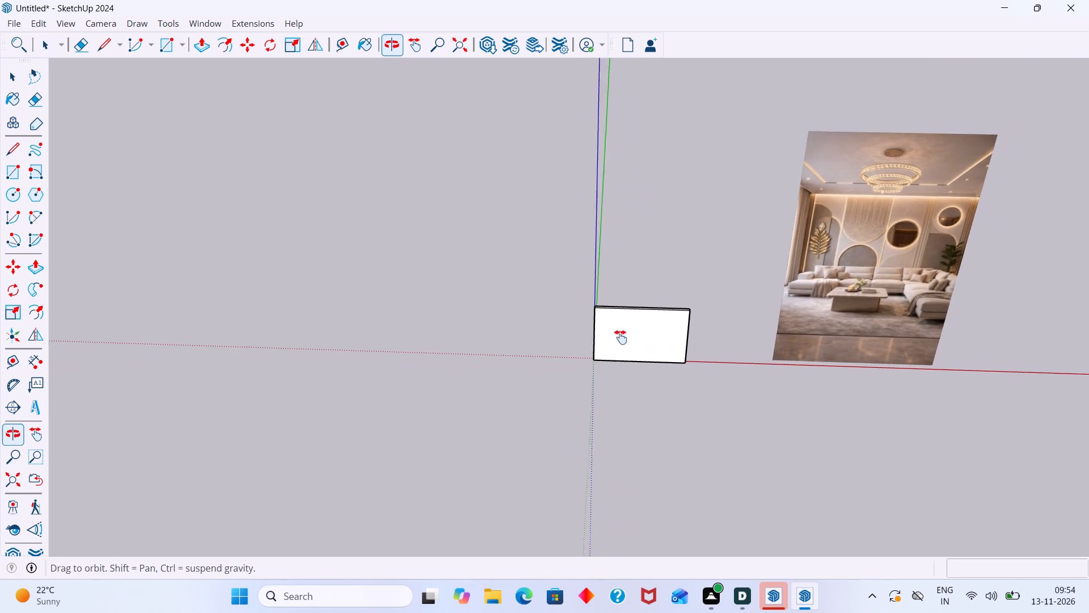
middle_drag(621, 337, 607, 337)
middle_drag(641, 341, 657, 335)
scroll(657, 335, up, 1)
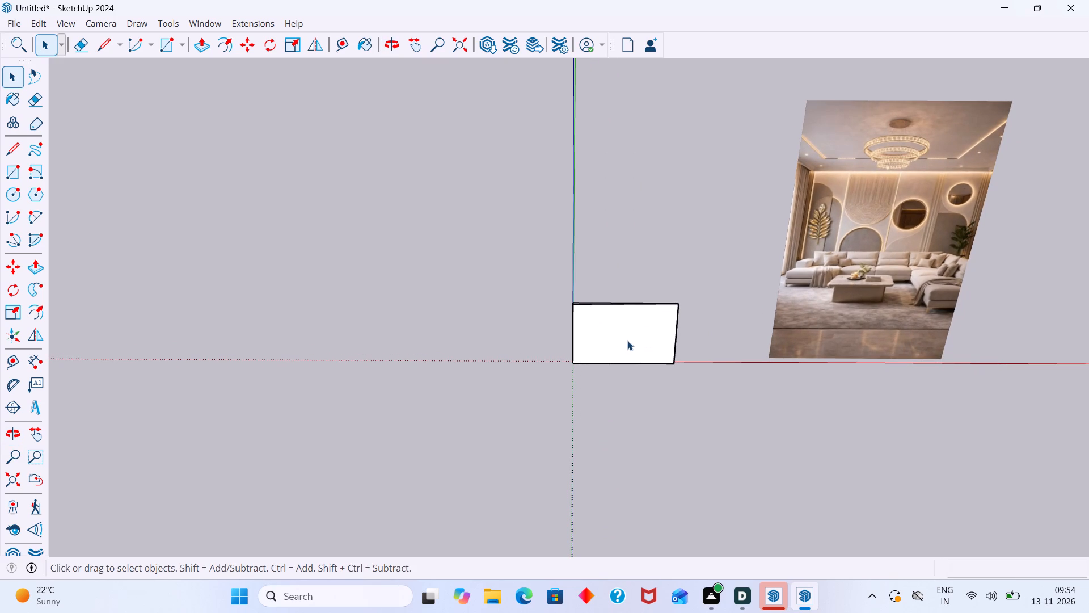
middle_drag(667, 352, 691, 359)
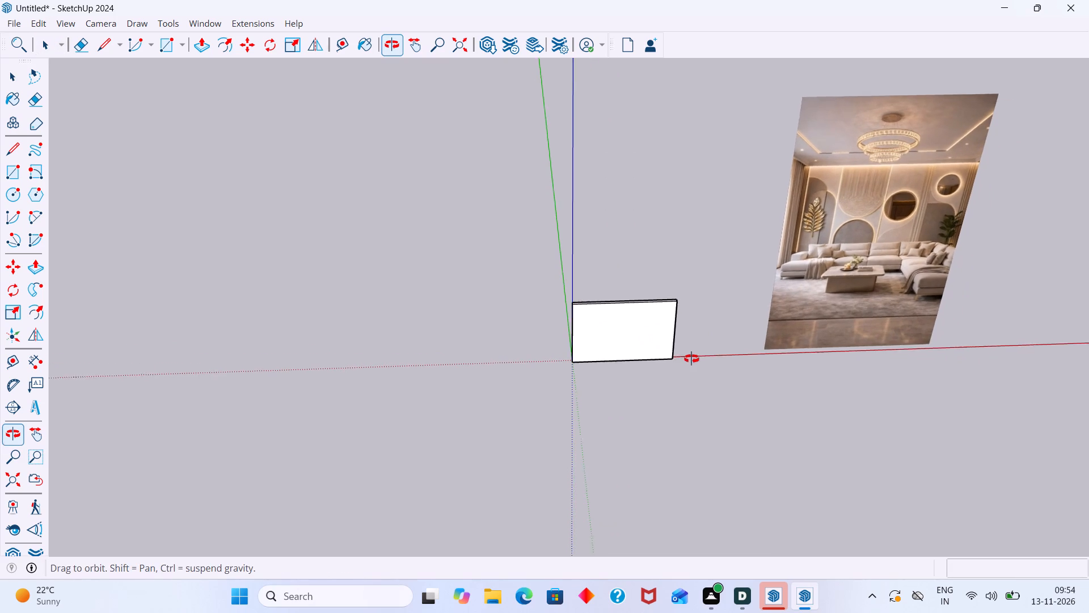
middle_drag(691, 359, 698, 359)
middle_drag(630, 330, 628, 313)
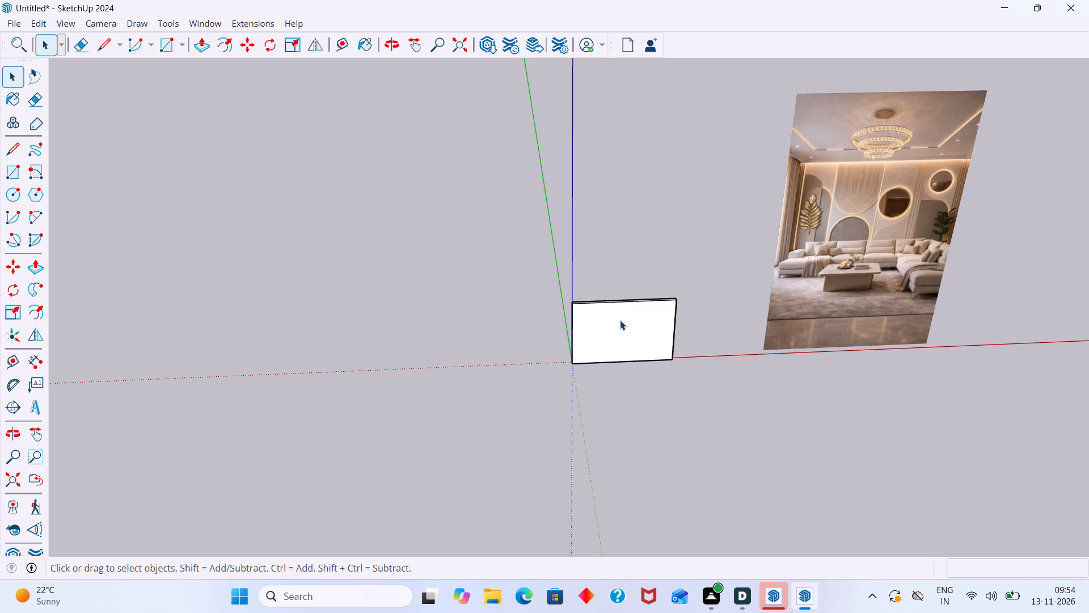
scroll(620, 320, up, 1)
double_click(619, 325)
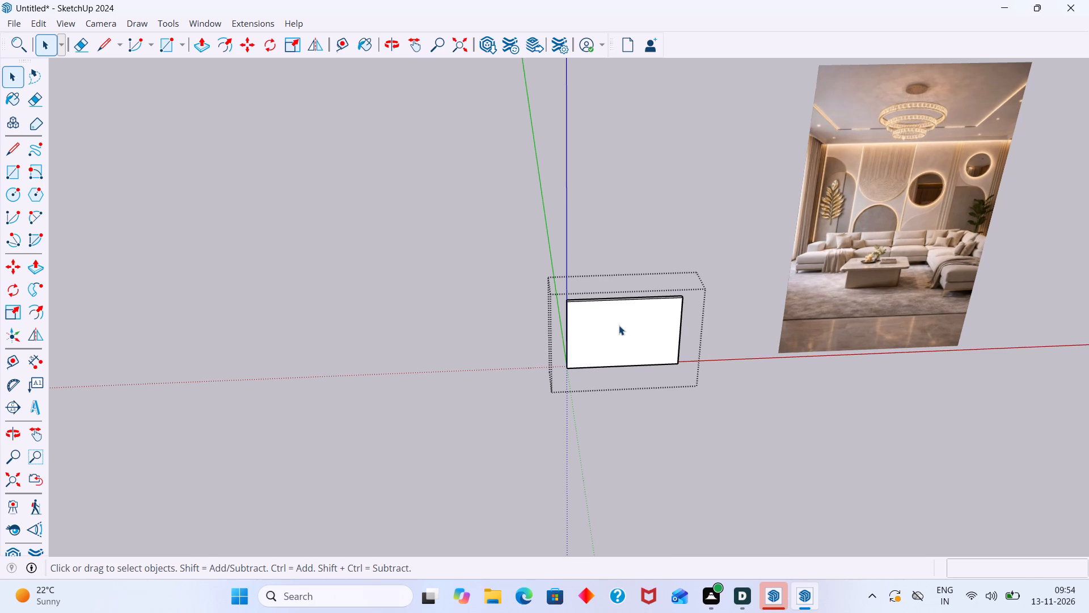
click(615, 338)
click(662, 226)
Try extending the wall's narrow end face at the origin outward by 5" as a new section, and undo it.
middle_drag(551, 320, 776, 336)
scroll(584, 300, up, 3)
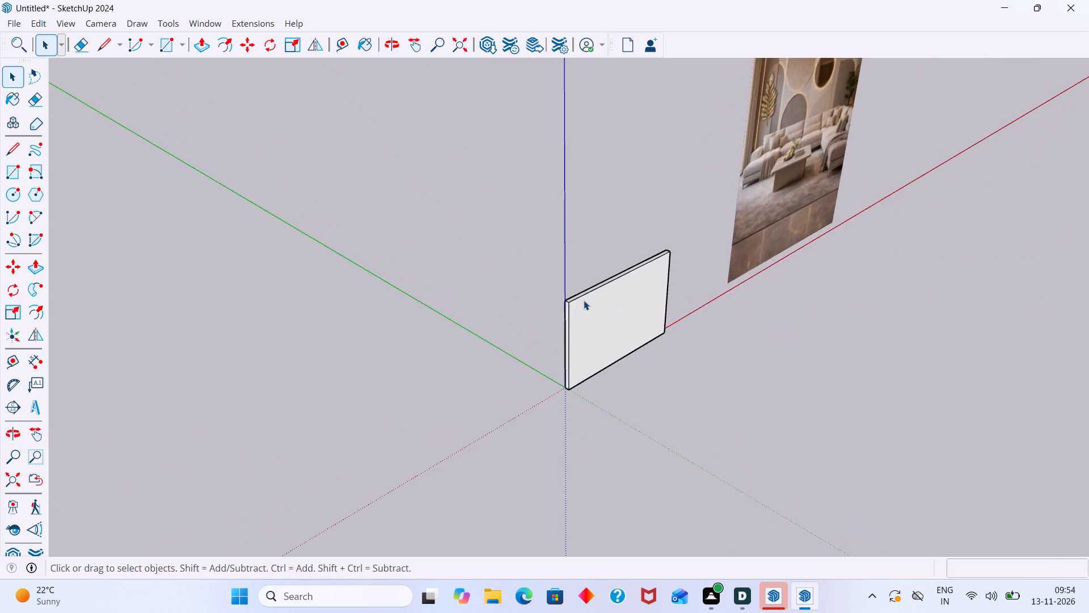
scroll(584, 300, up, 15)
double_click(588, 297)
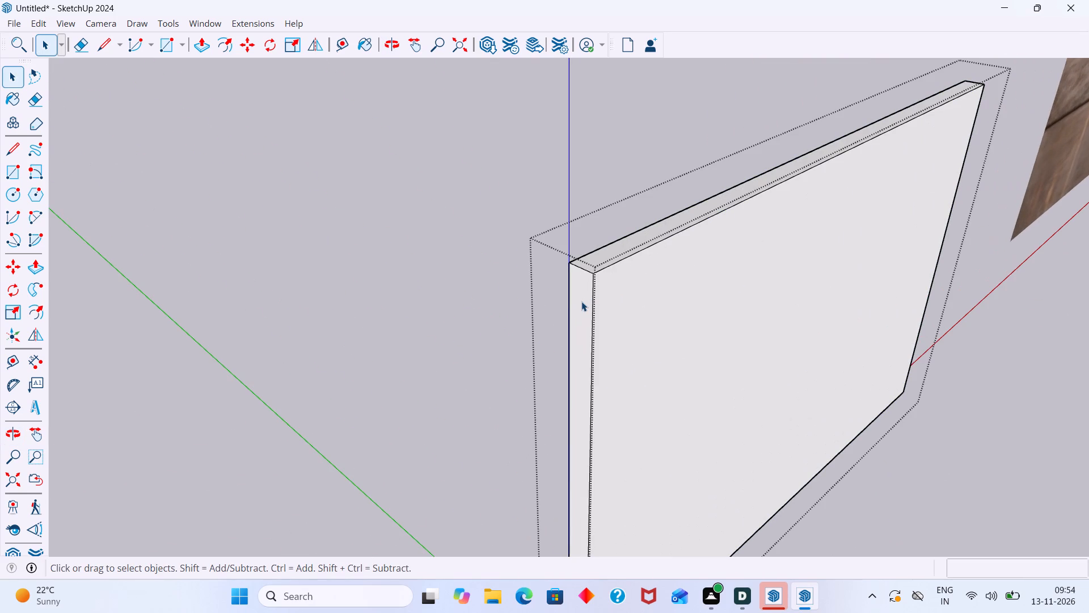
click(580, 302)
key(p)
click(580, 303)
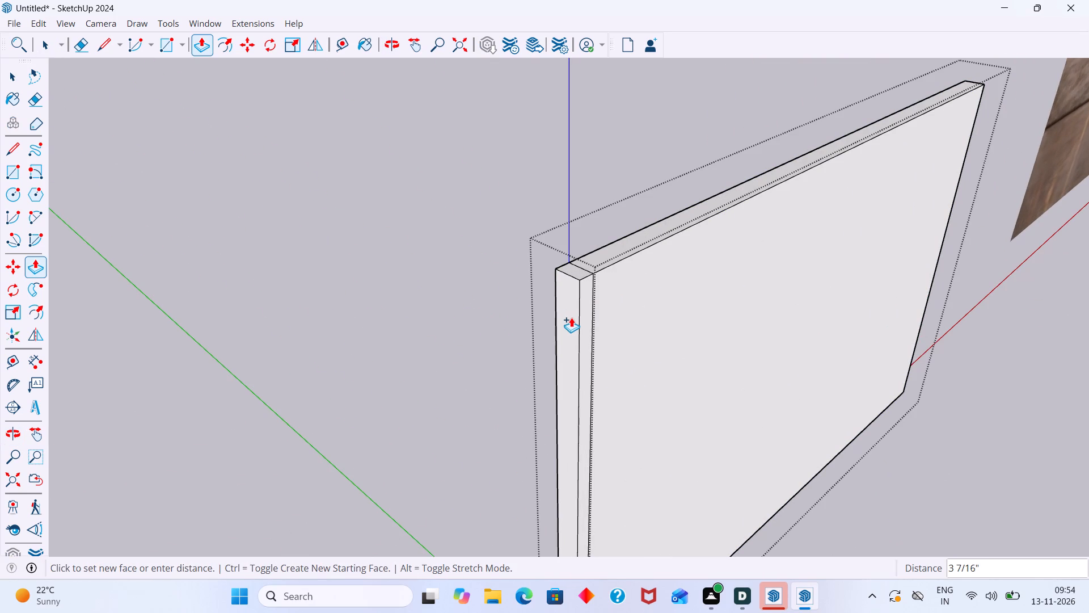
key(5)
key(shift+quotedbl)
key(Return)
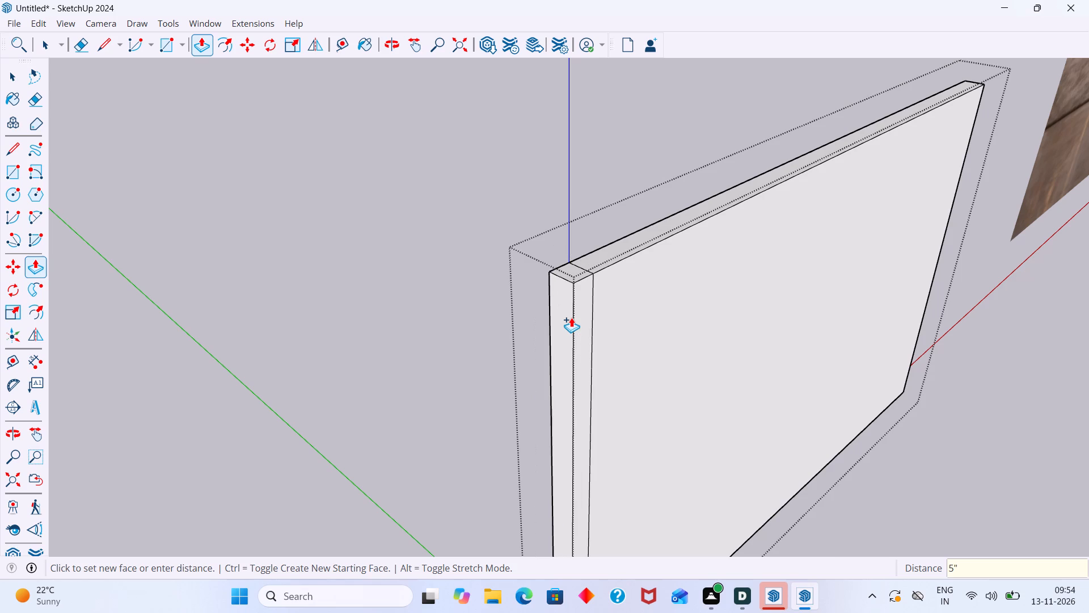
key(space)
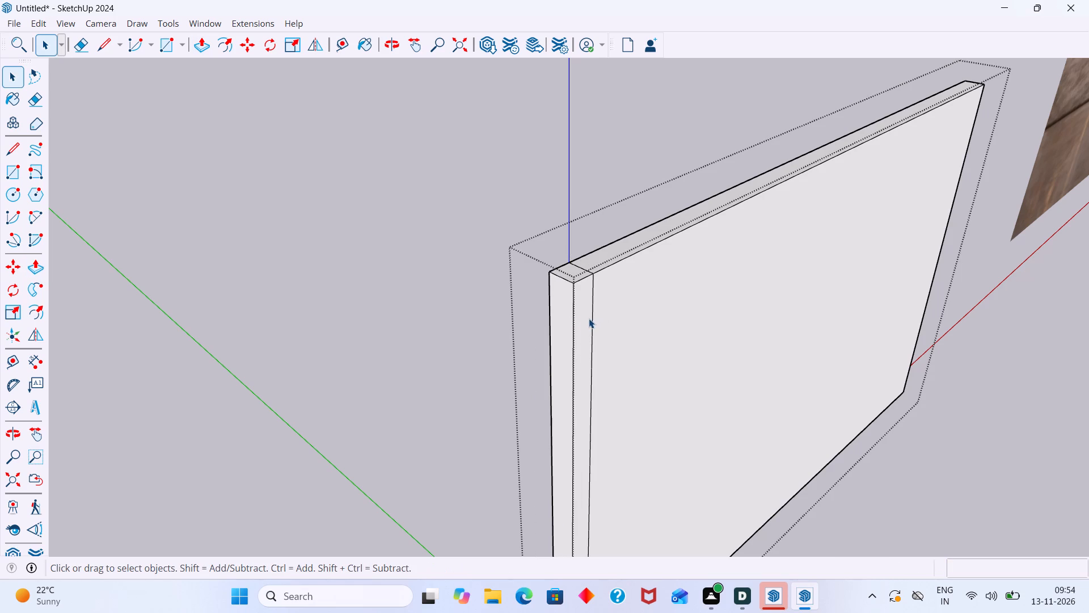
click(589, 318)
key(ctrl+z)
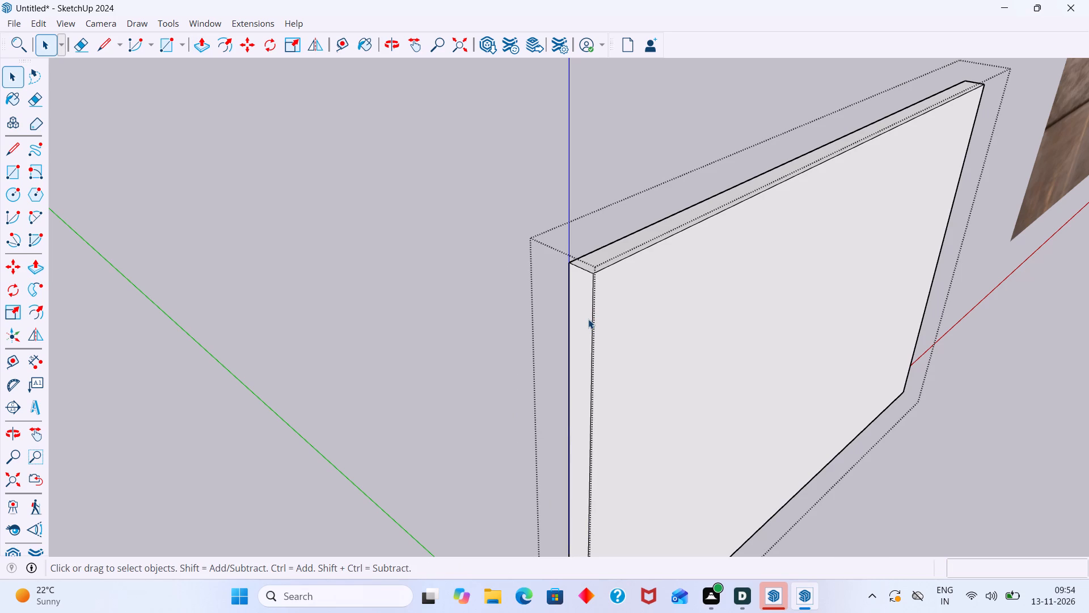
Measure the wall's thickness across its top face with the Tape Measure.
key(space)
key(t)
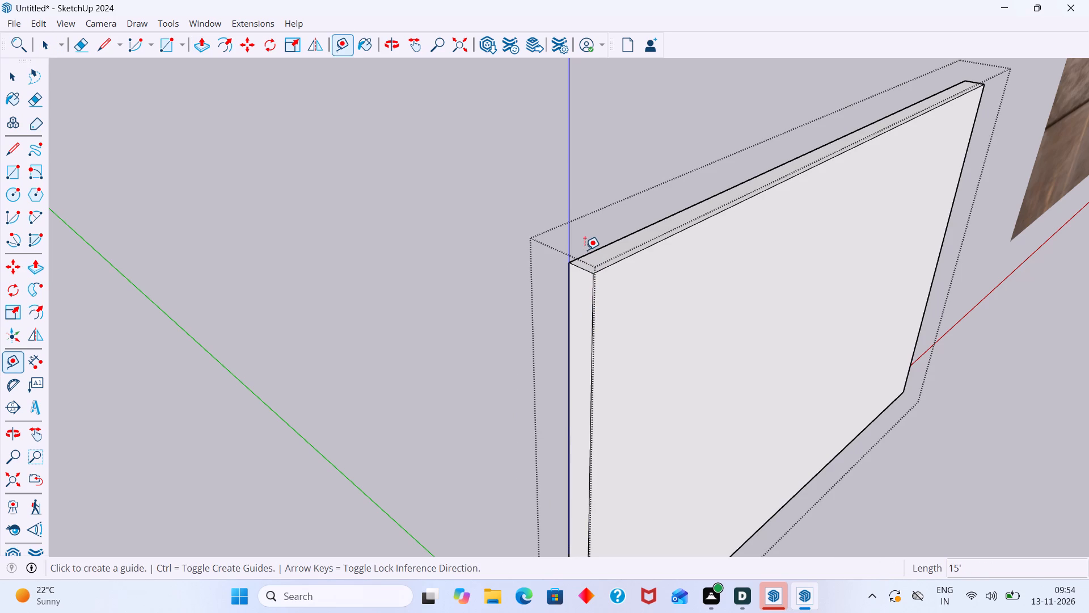
click(585, 253)
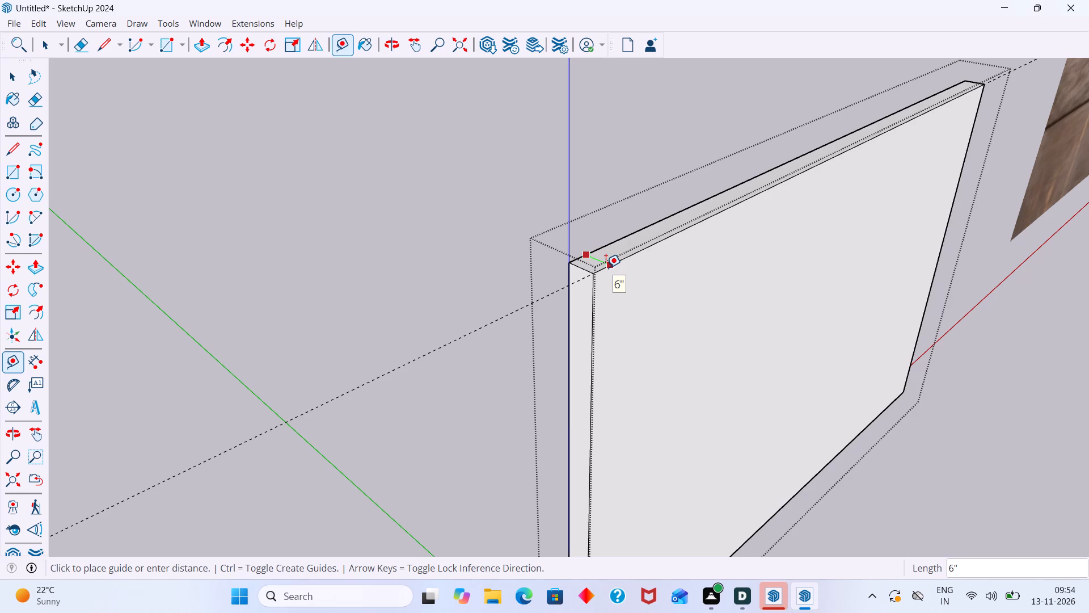
key(space)
key(space)
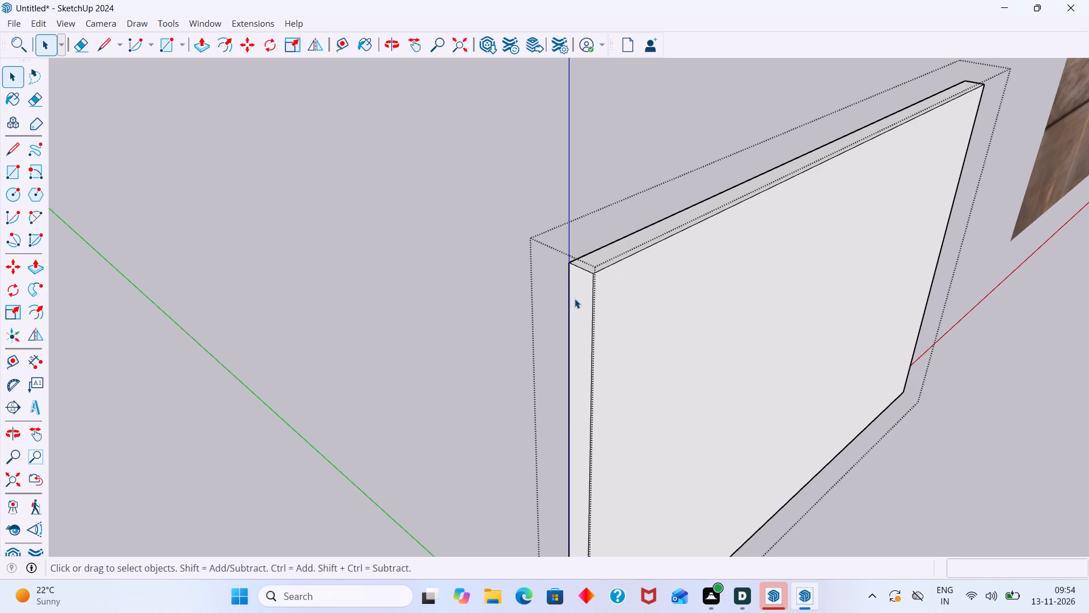
Push/Pull the wall's narrow end face at the origin outward 6" as a new section.
double_click(575, 299)
click(578, 305)
key(p)
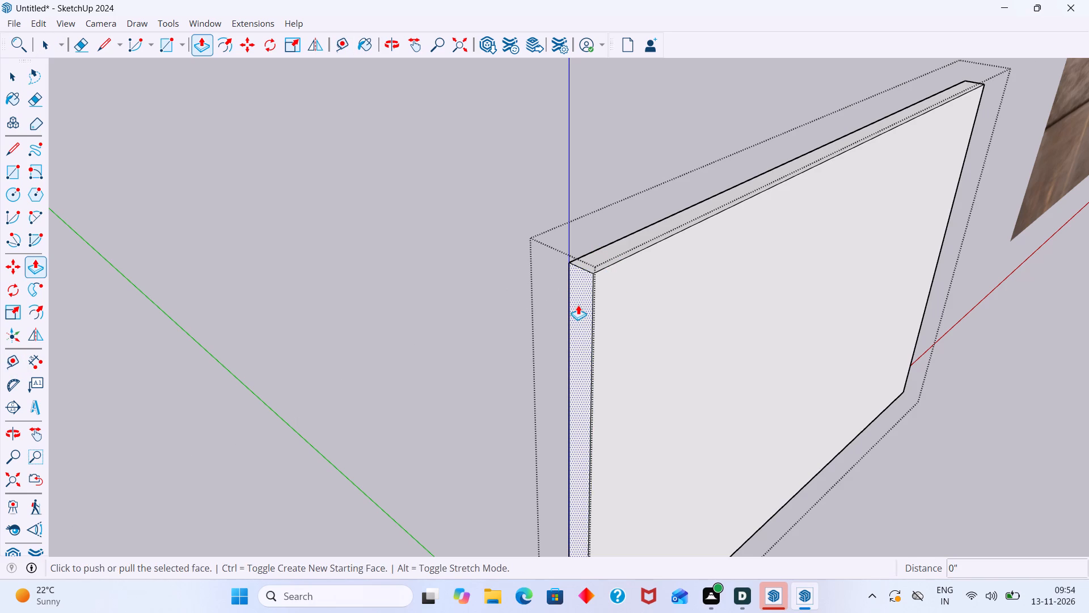
click(578, 305)
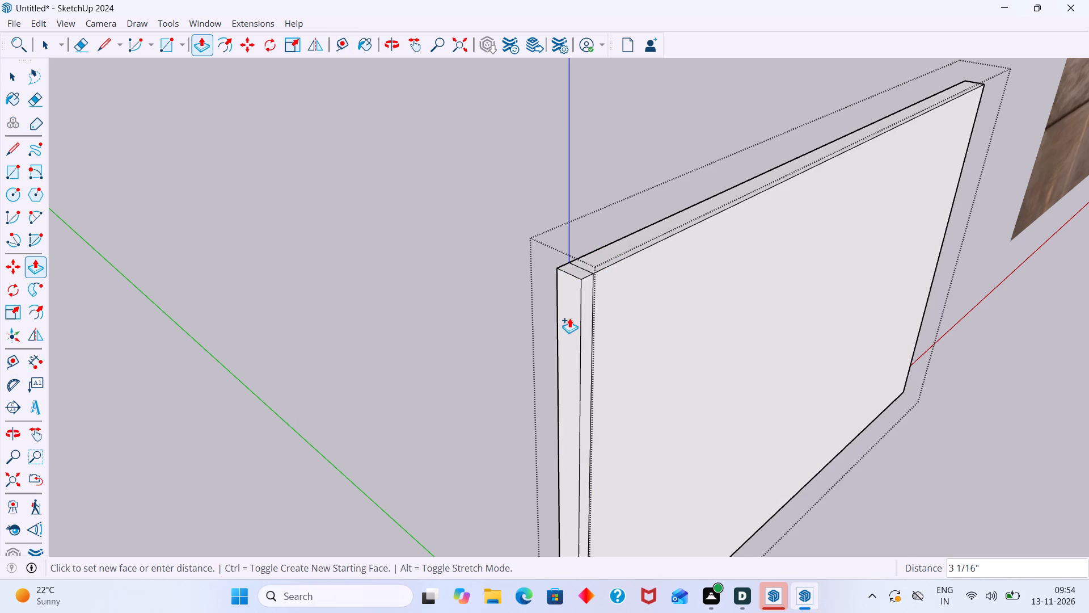
text(6")
key(Return)
key(space)
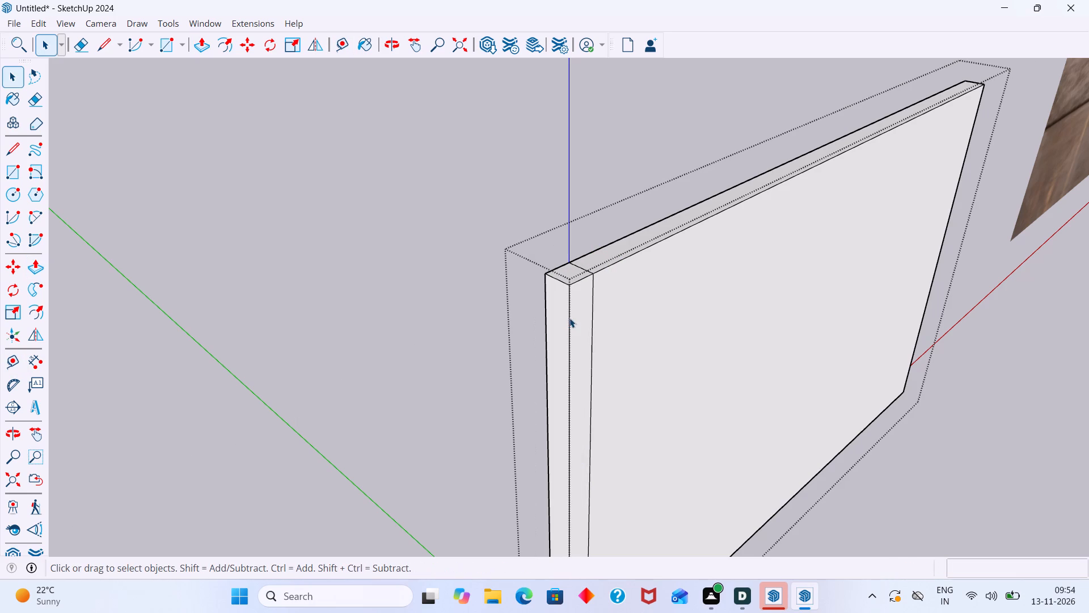
Push/Pull the front face of the new 6" end section forward about 17' 4" to form a side wall, and leave the group.
click(580, 320)
scroll(580, 320, down, 2)
key(p)
click(580, 320)
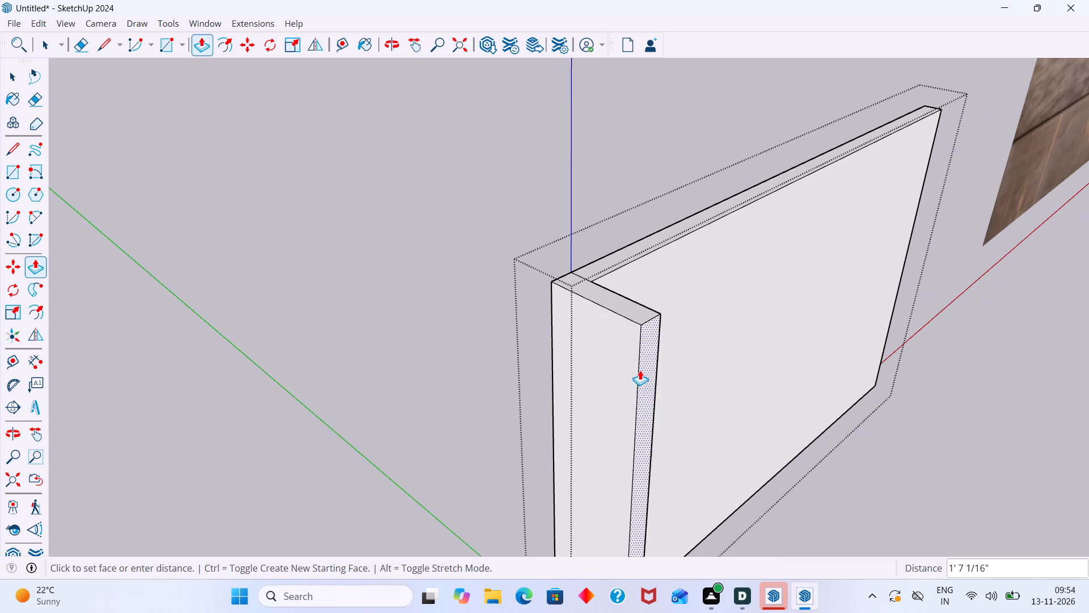
scroll(636, 370, down, 20)
scroll(636, 370, down, 2)
middle_drag(655, 370, 497, 332)
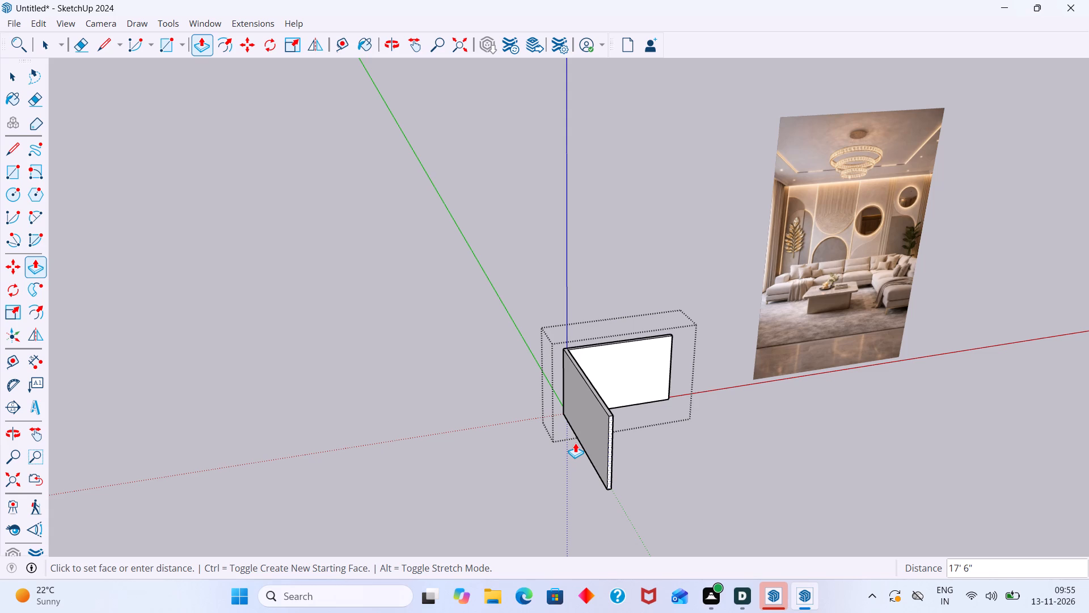
click(573, 442)
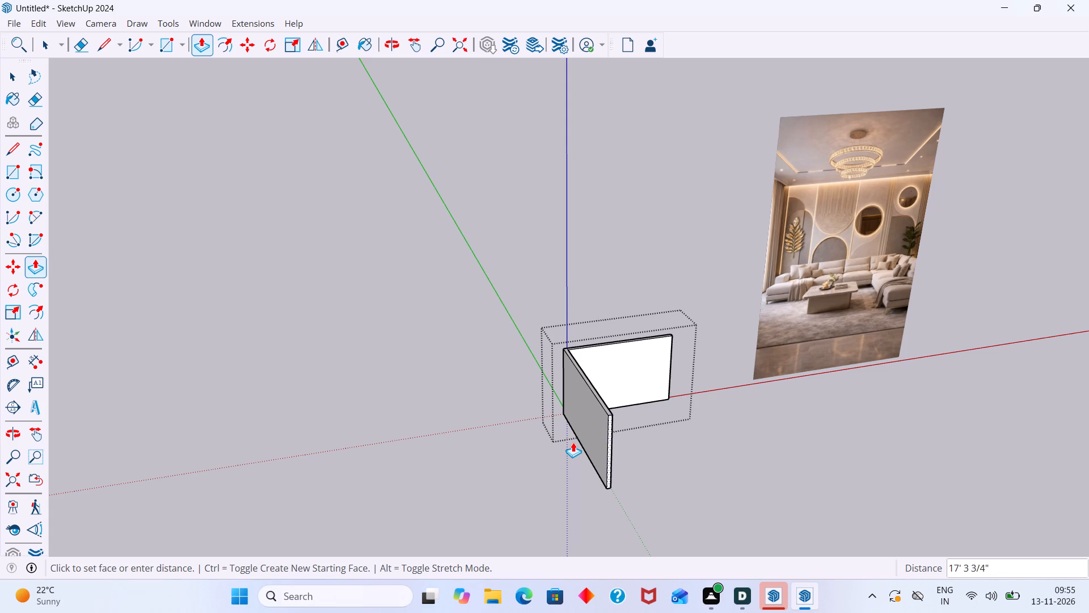
key(space)
click(683, 444)
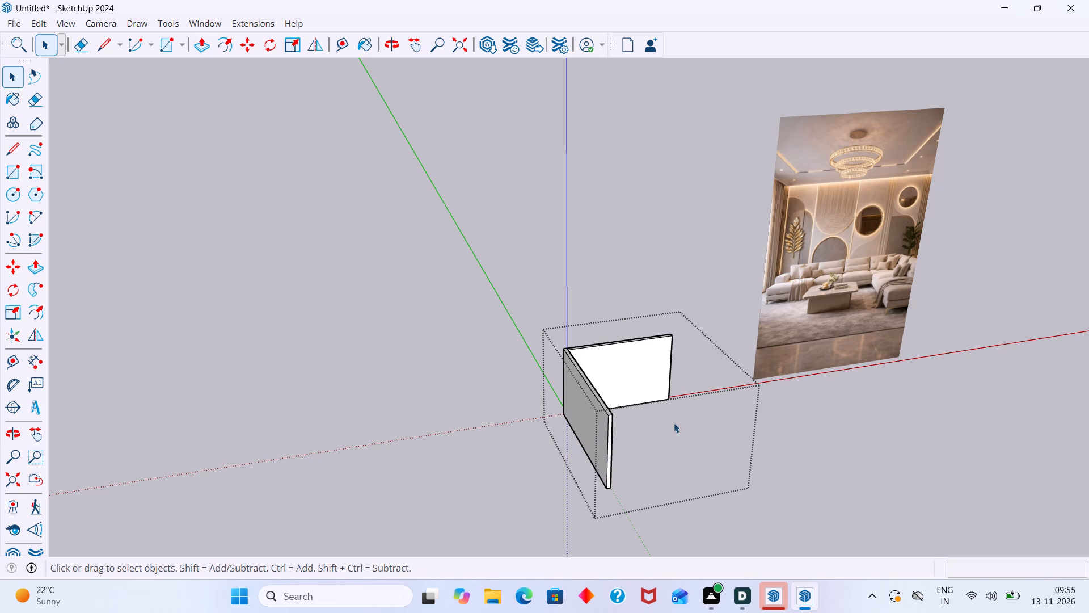
scroll(674, 423, down, 1)
shift+middle_drag(661, 413, 595, 403)
click(628, 207)
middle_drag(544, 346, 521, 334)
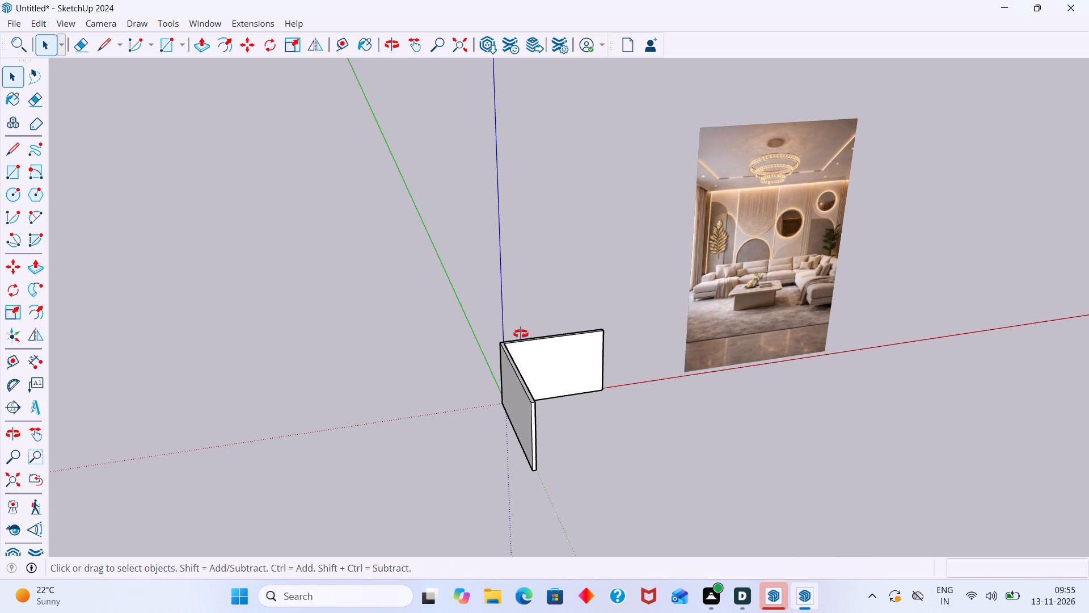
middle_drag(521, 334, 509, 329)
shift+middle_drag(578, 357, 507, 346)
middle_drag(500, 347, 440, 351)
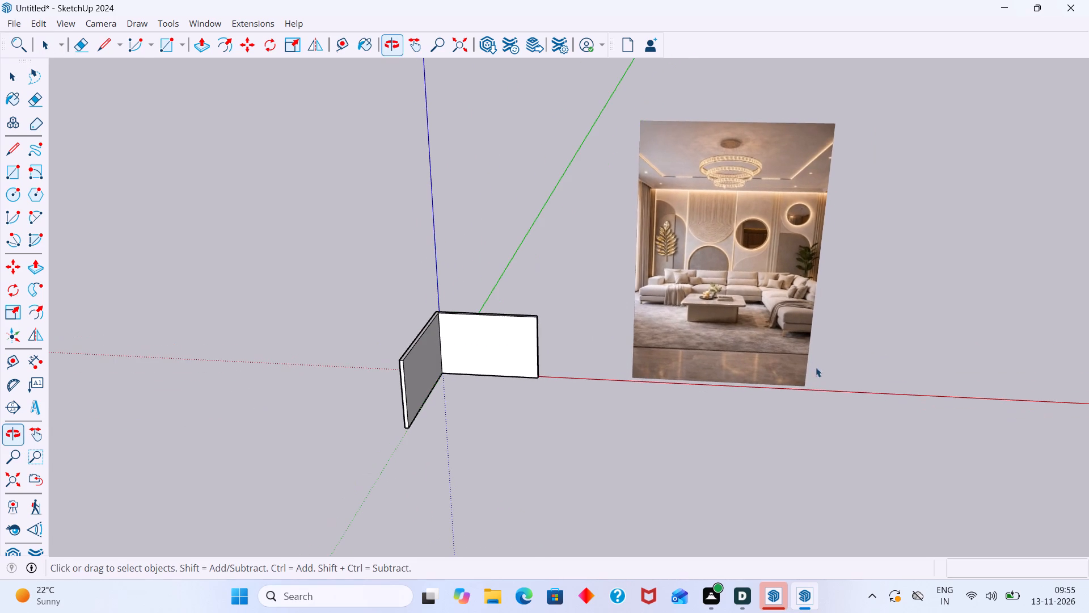
Measure the back wall's length along its inner face with the Tape Measure.
middle_drag(686, 341, 636, 341)
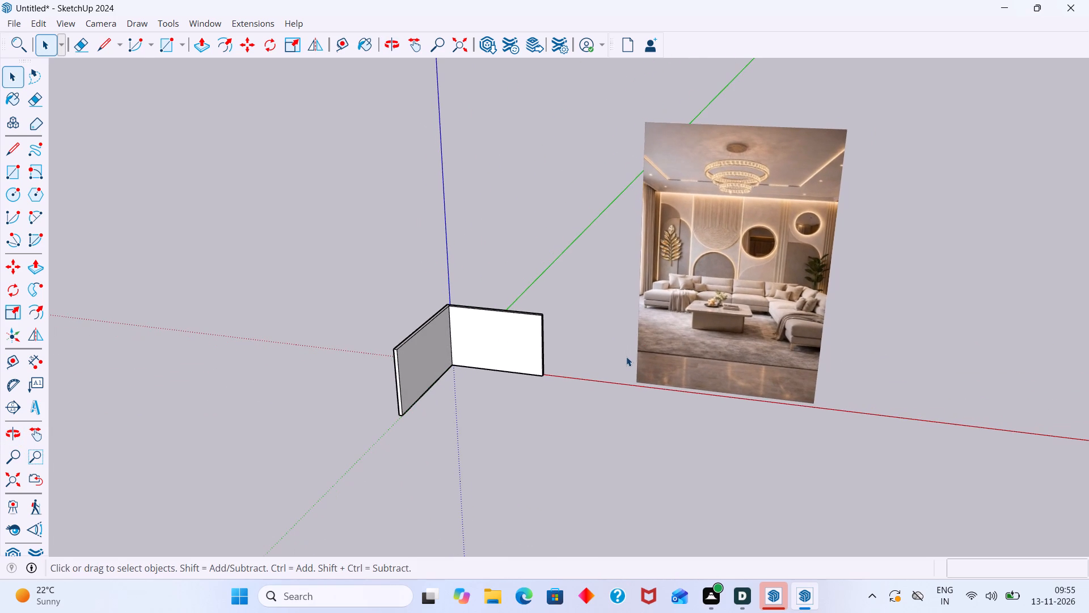
scroll(559, 328, up, 1)
scroll(559, 328, down, 2)
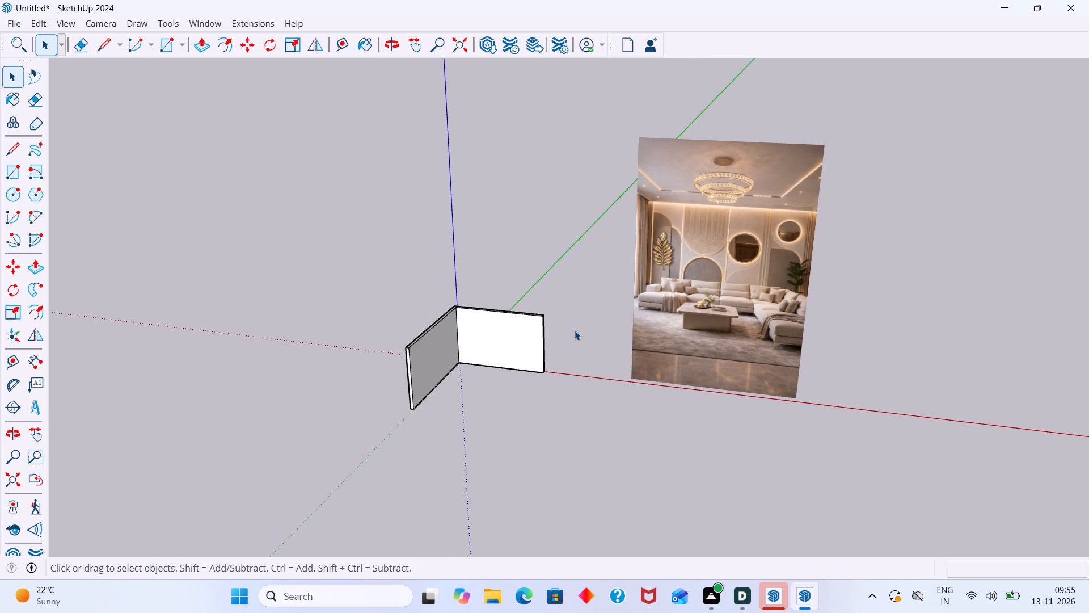
middle_drag(571, 349, 563, 383)
scroll(569, 355, down, 3)
middle_drag(564, 358, 582, 375)
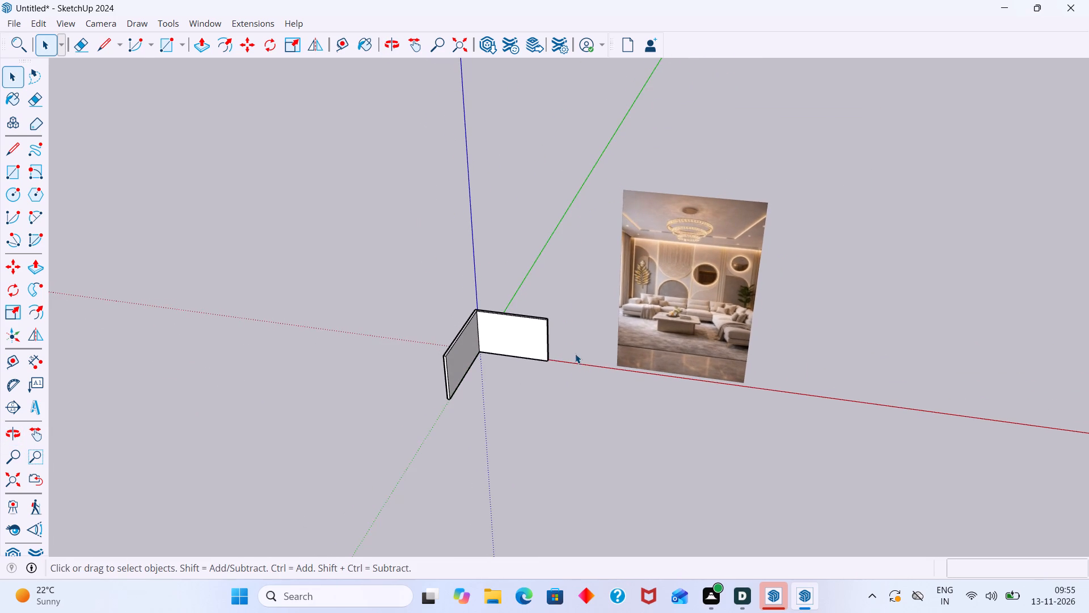
scroll(562, 343, up, 5)
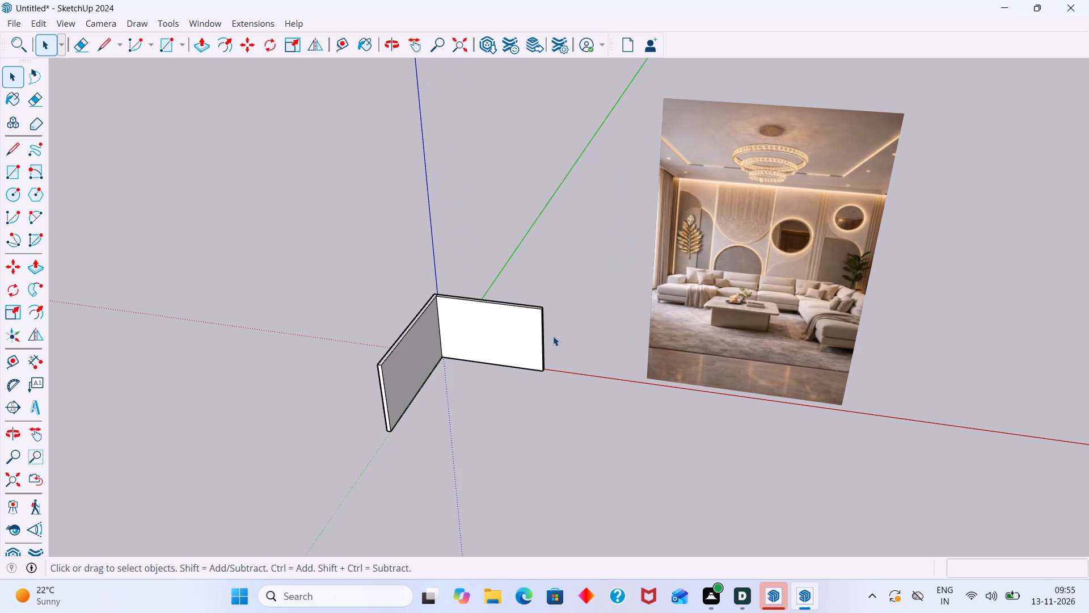
scroll(553, 336, up, 4)
key(t)
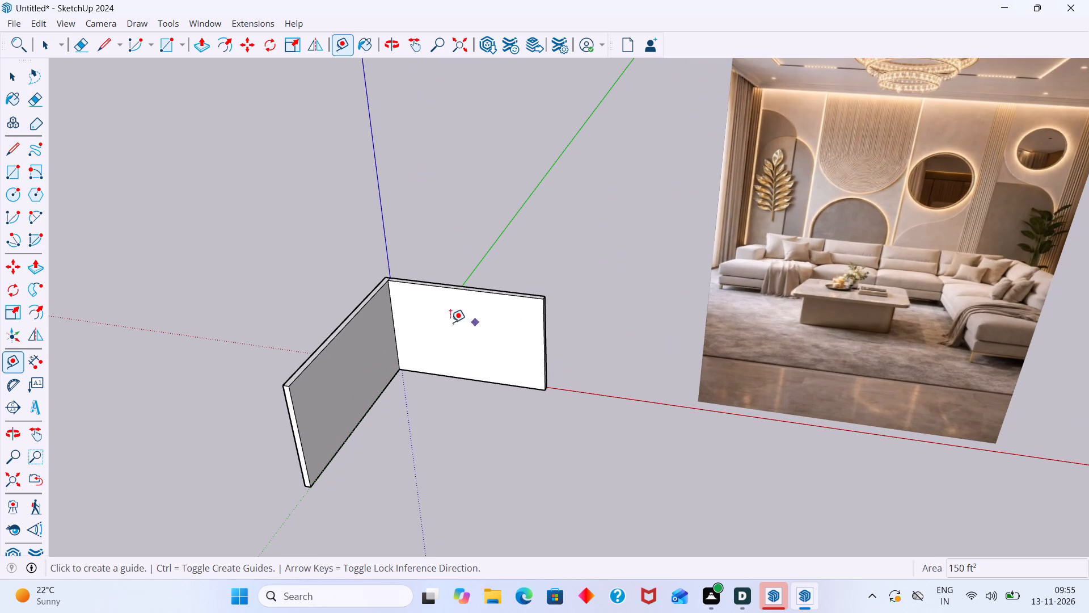
click(396, 322)
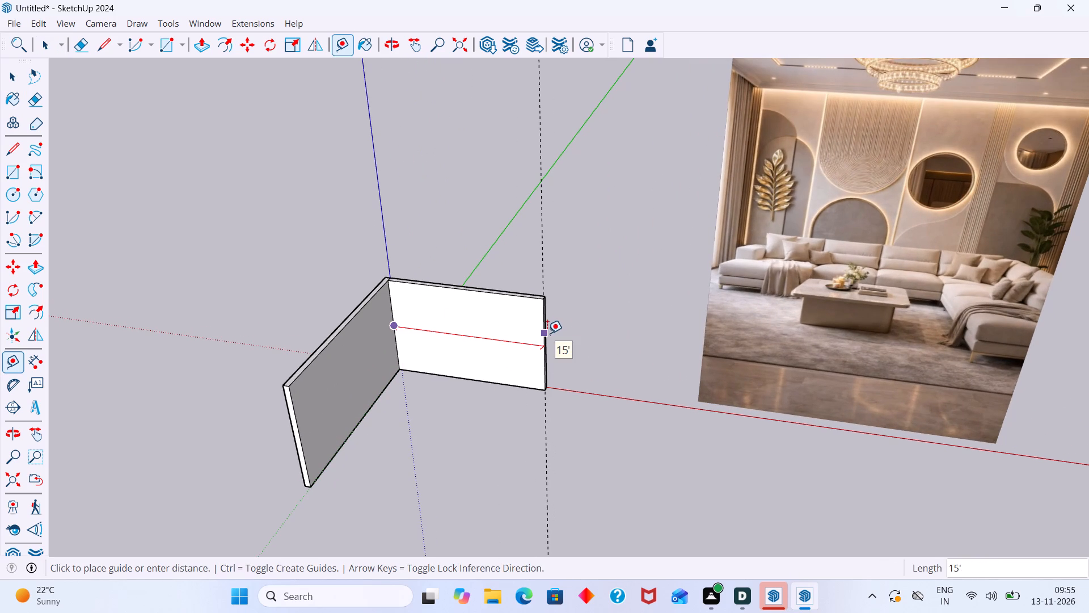
key(space)
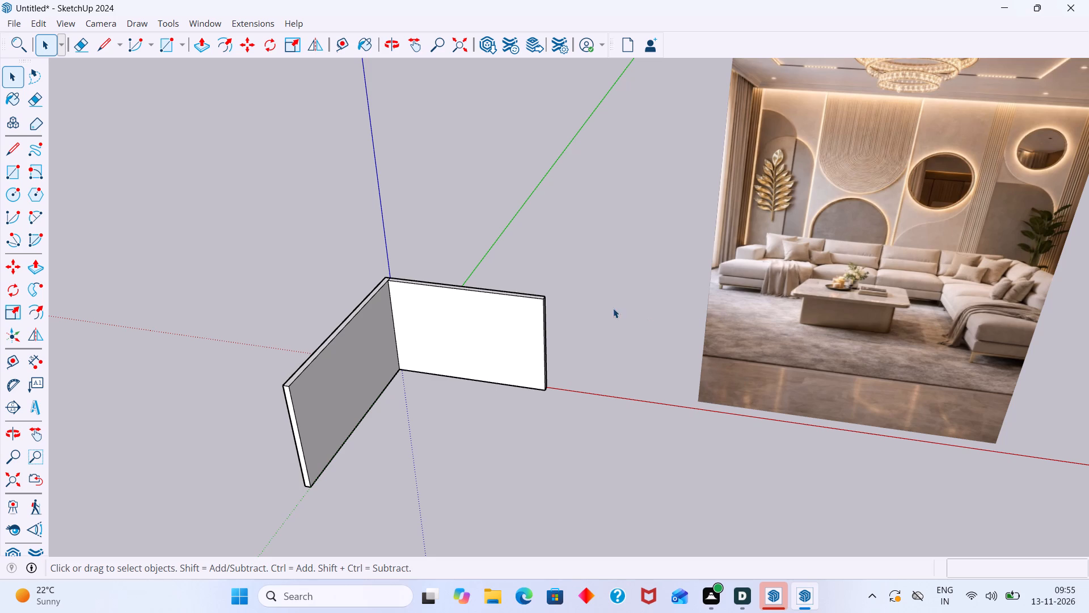
Push/Pull the side wall's front end face back to shorten the wall to about 15' 11", and leave the group.
scroll(506, 317, down, 1)
scroll(445, 326, down, 3)
scroll(327, 377, up, 2)
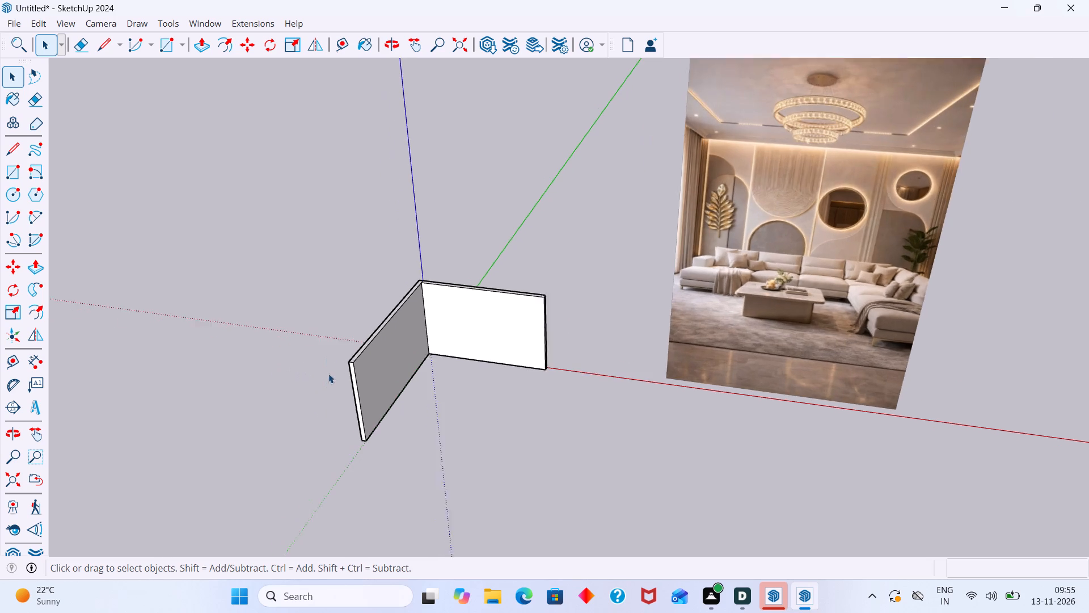
scroll(328, 373, up, 4)
middle_drag(351, 373, 387, 384)
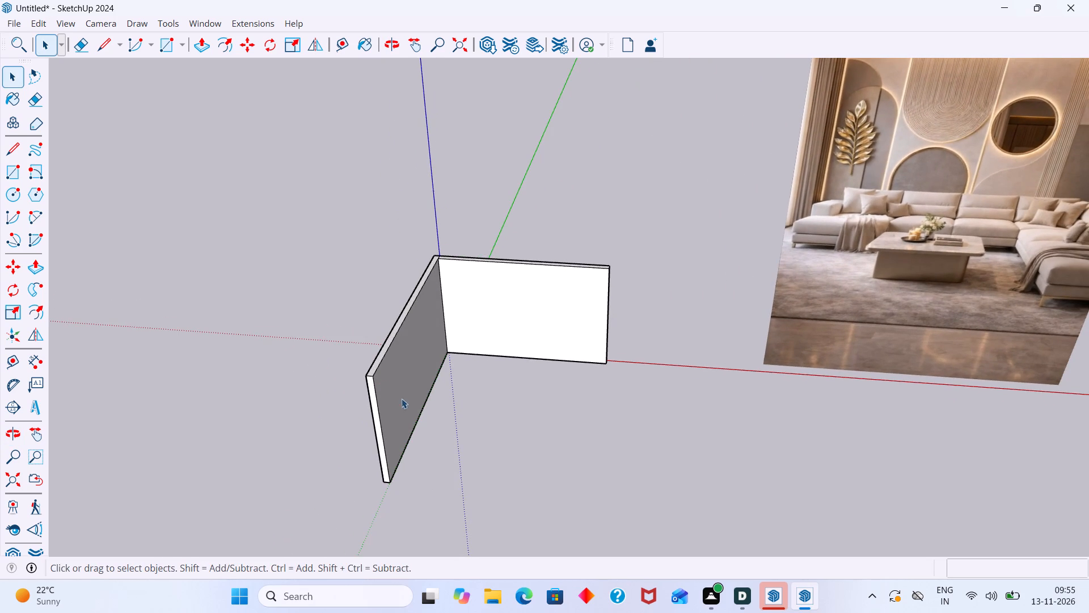
scroll(369, 425, up, 5)
double_click(381, 417)
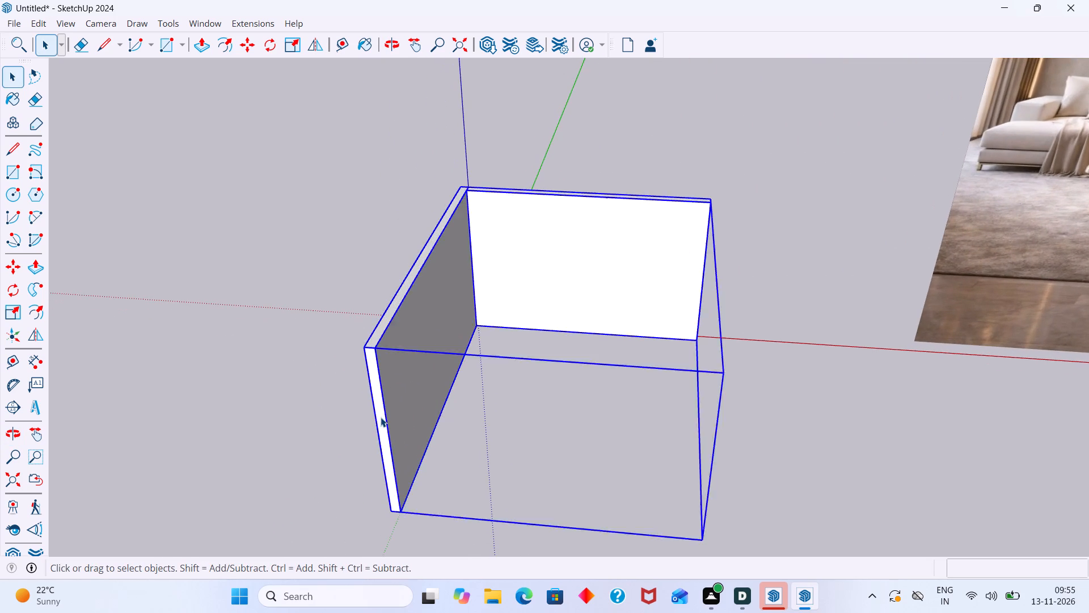
scroll(381, 417, up, 3)
click(381, 417)
key(p)
click(382, 415)
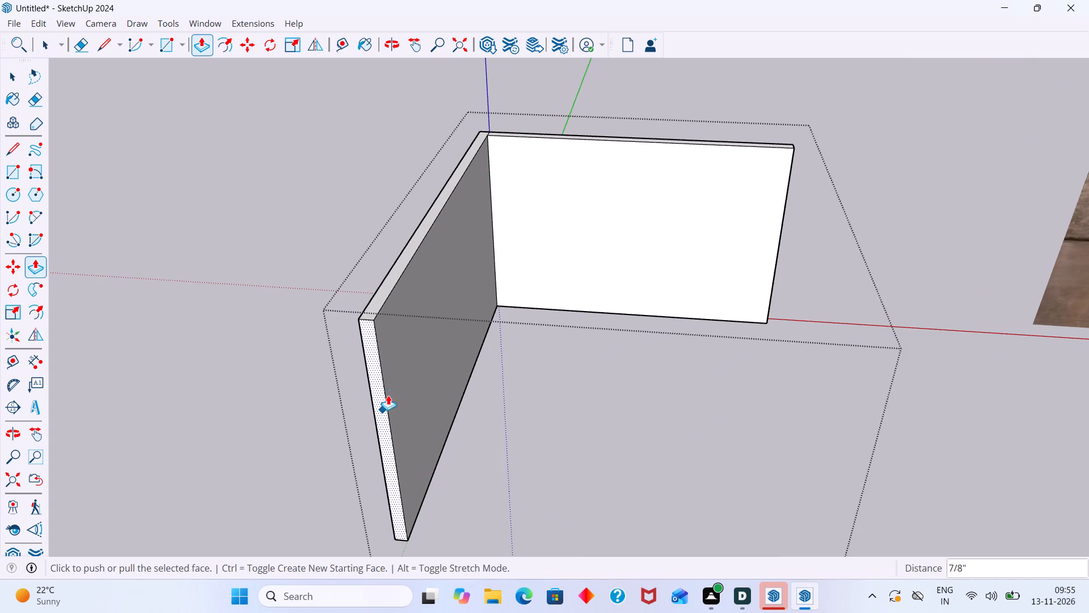
click(386, 377)
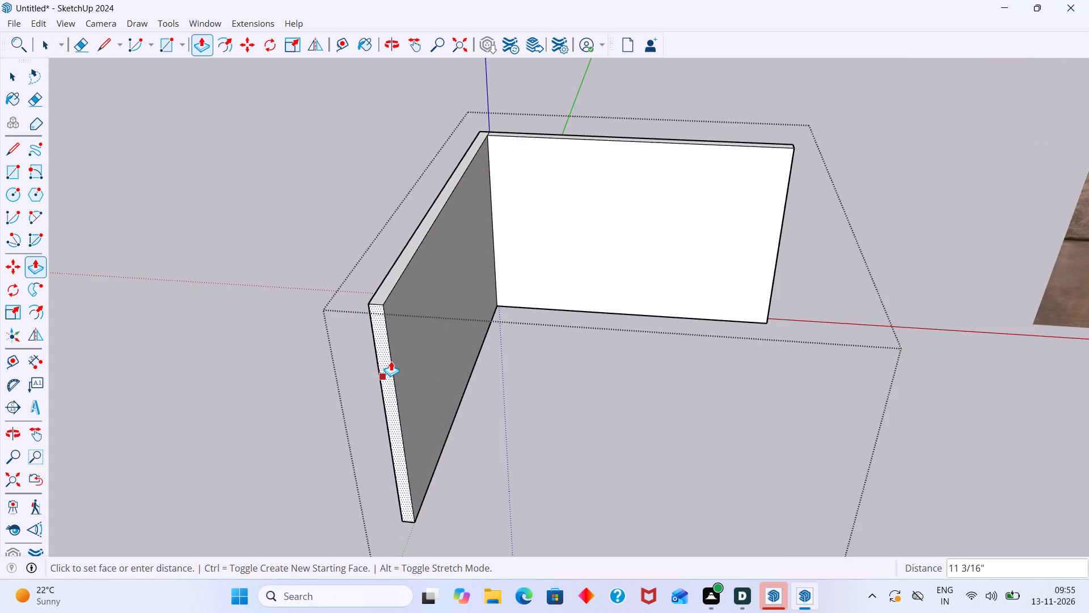
click(393, 355)
key(space)
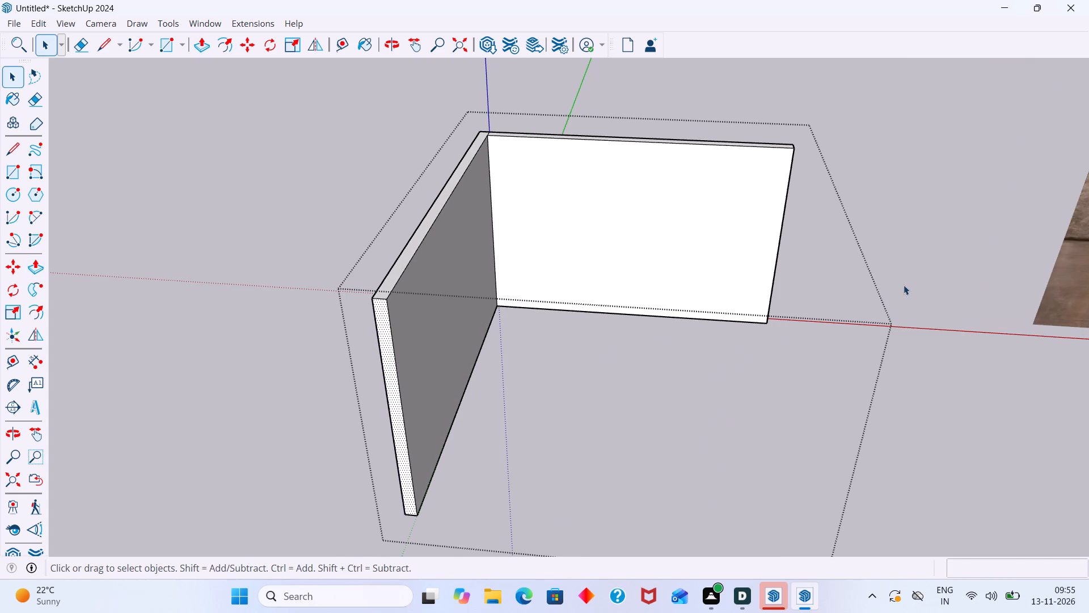
click(907, 285)
Measure the side wall's length from the inner corner to its front end with the Tape Measure.
scroll(854, 304, down, 2)
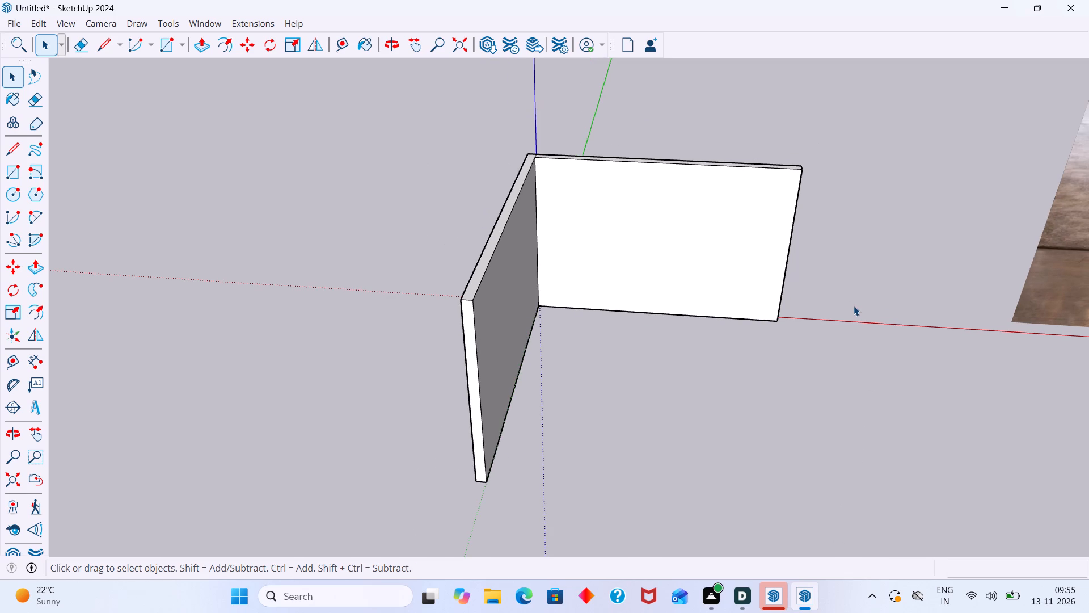
scroll(868, 297, down, 2)
shift+middle_drag(811, 292, 512, 291)
scroll(571, 279, down, 3)
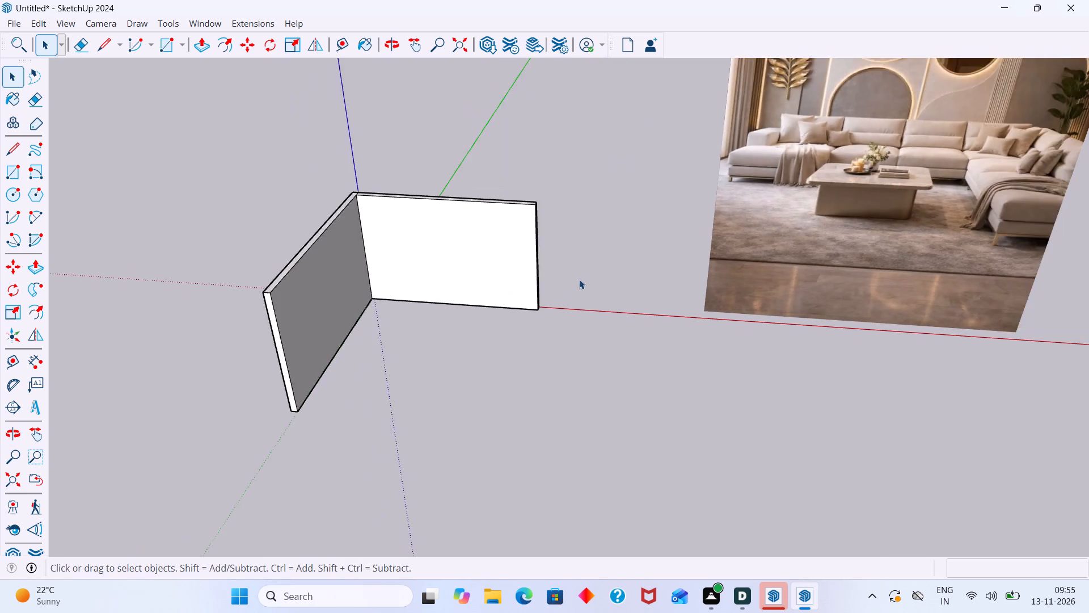
scroll(579, 279, down, 4)
scroll(609, 319, down, 1)
middle_drag(573, 299, 544, 278)
middle_drag(439, 276, 163, 300)
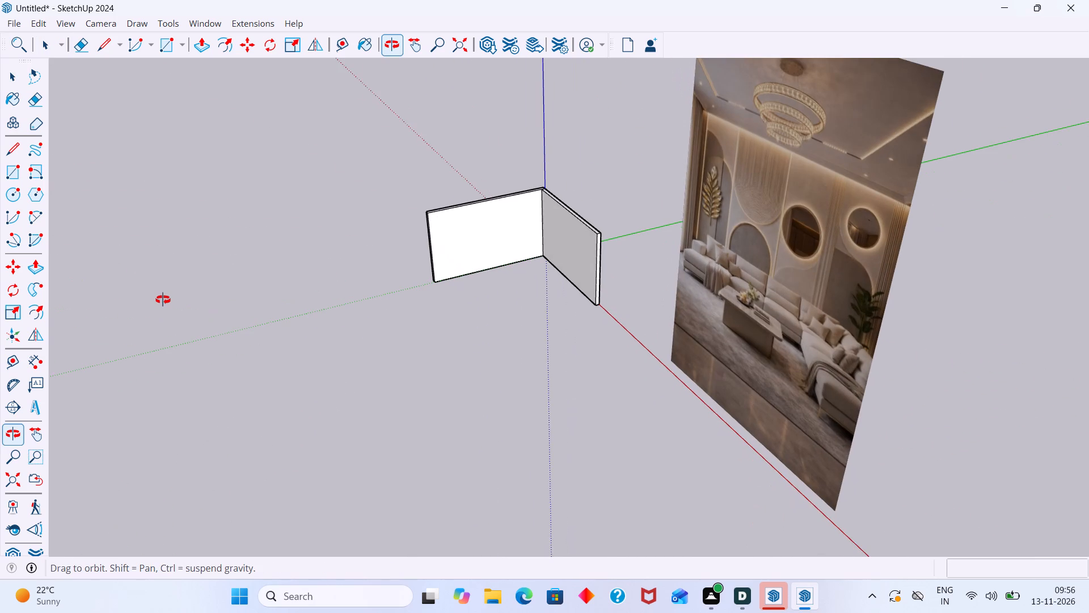
middle_drag(163, 300, 163, 301)
key(t)
scroll(562, 273, up, 3)
scroll(534, 226, up, 2)
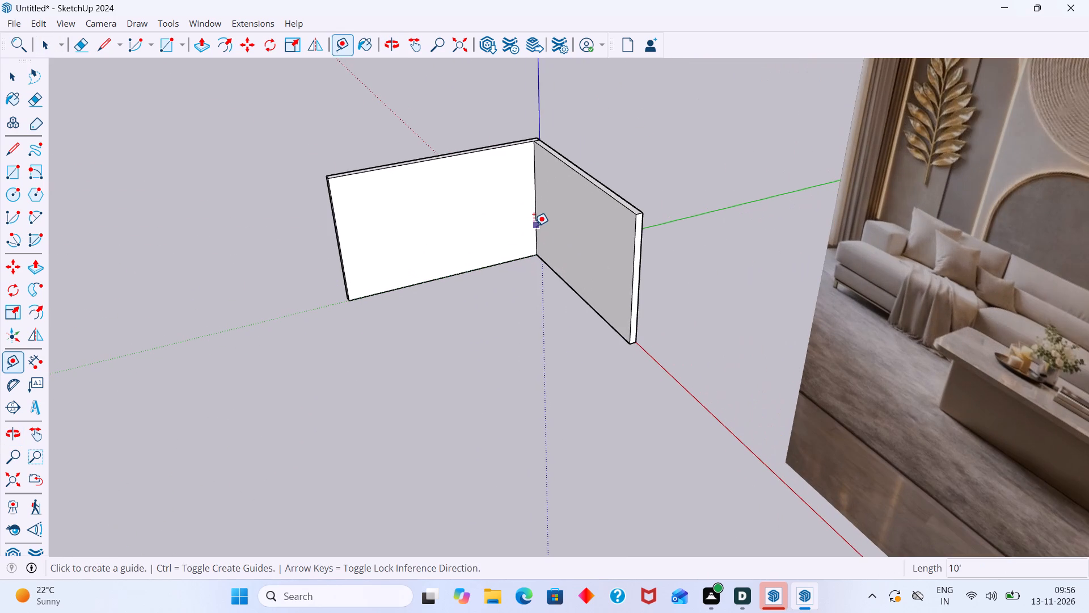
click(534, 226)
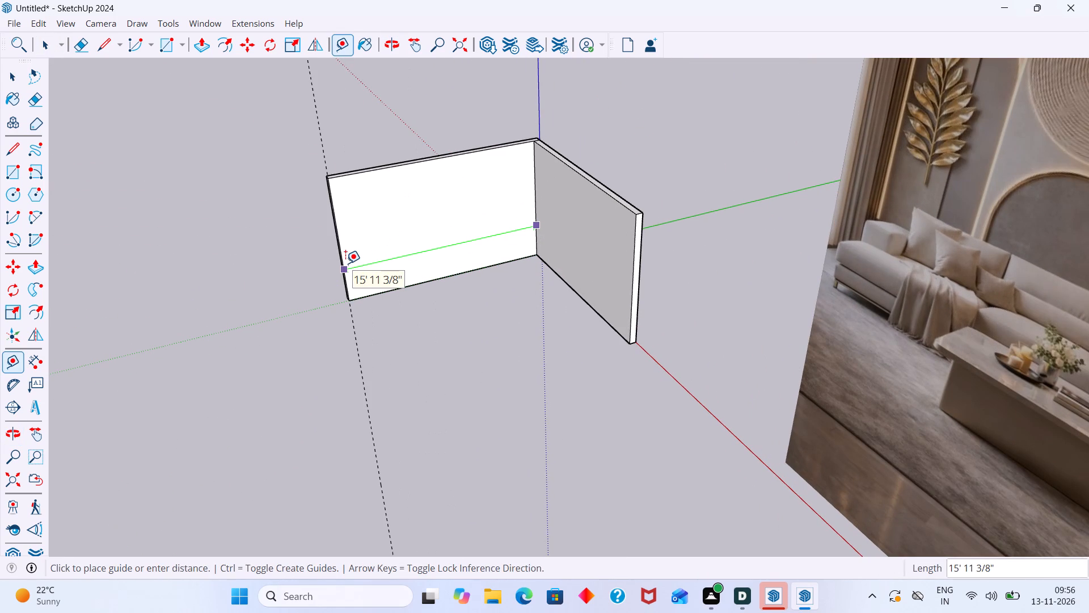
key(space)
Push/Pull the side wall's front end face back toward the corner by 5', and leave the group.
scroll(384, 286, down, 5)
middle_drag(398, 330, 618, 343)
scroll(618, 331, down, 2)
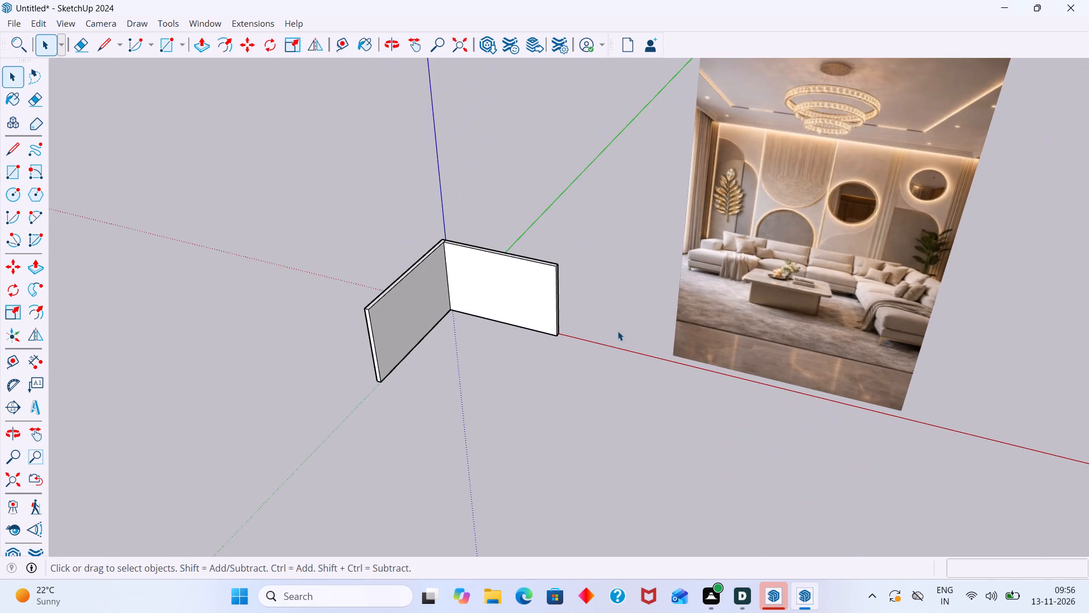
middle_drag(592, 342, 706, 285)
scroll(473, 293, up, 11)
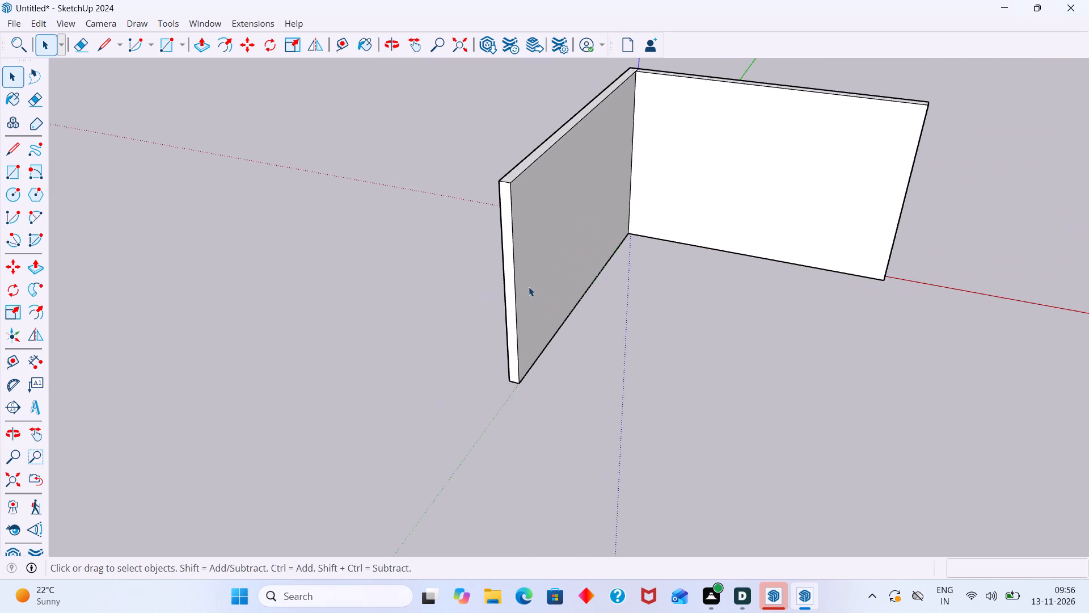
scroll(529, 287, up, 5)
click(507, 282)
scroll(506, 283, up, 3)
double_click(506, 283)
click(505, 286)
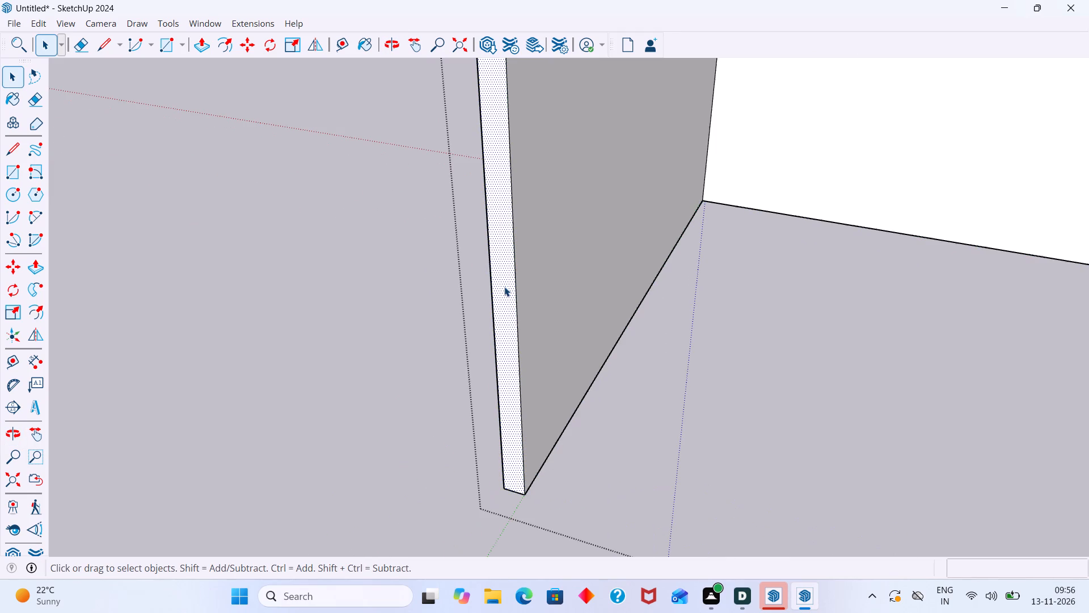
key(p)
click(504, 287)
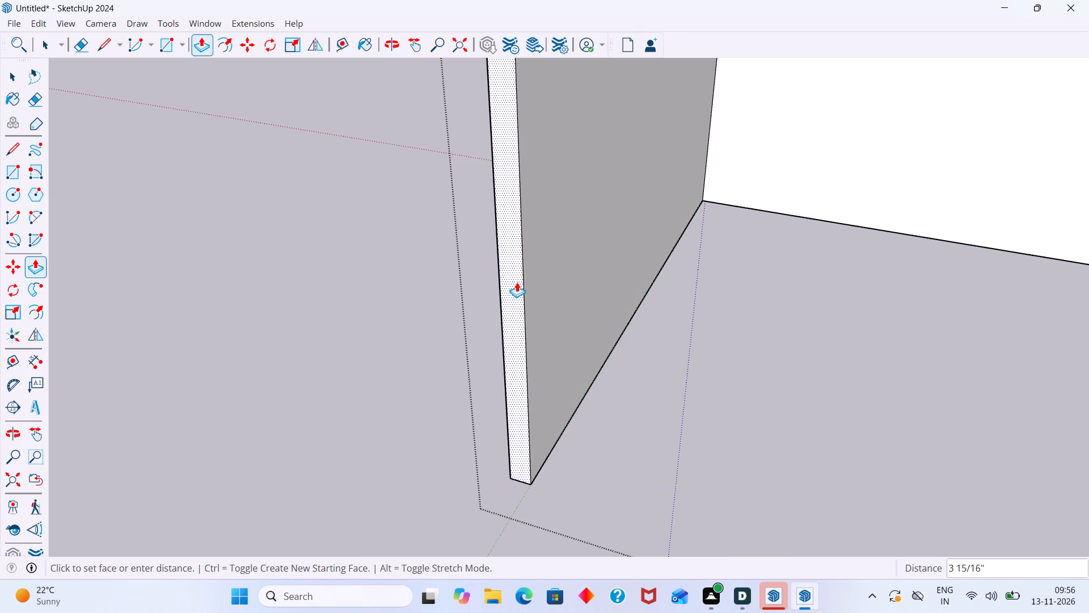
text(5')
key(Return)
key(space)
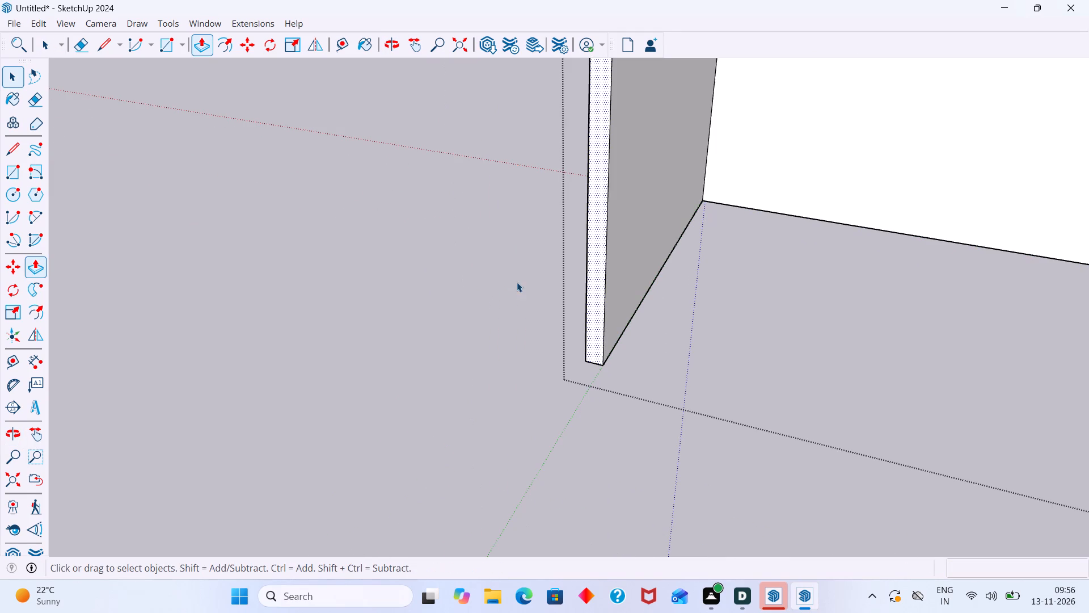
click(470, 316)
Examine the two walls from several angles and compare them with the living room reference image.
scroll(470, 316, down, 13)
middle_drag(639, 254, 473, 177)
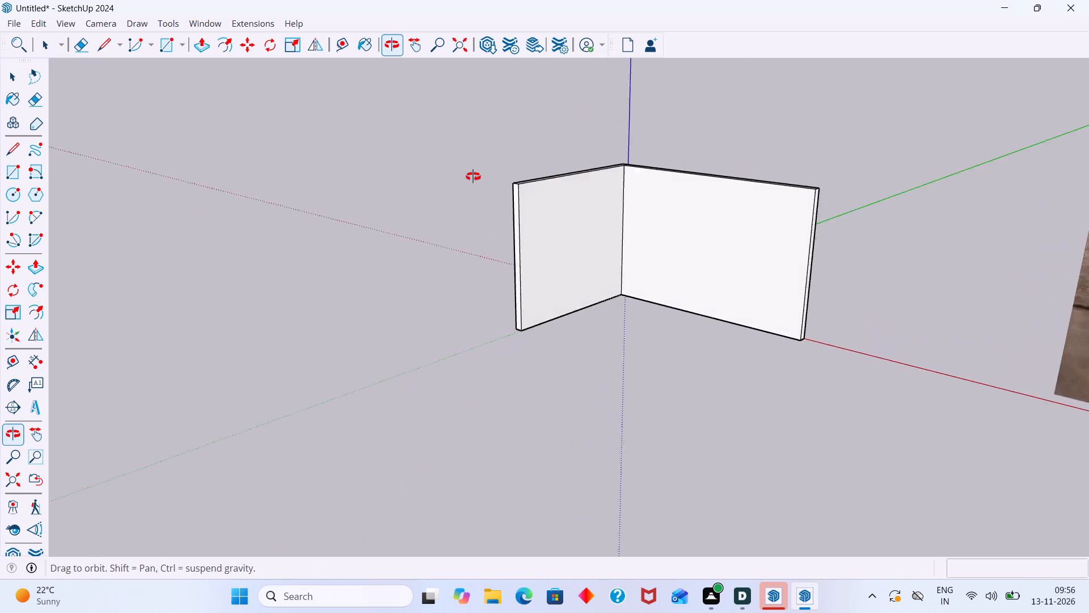
middle_drag(473, 177, 737, 301)
scroll(737, 282, down, 10)
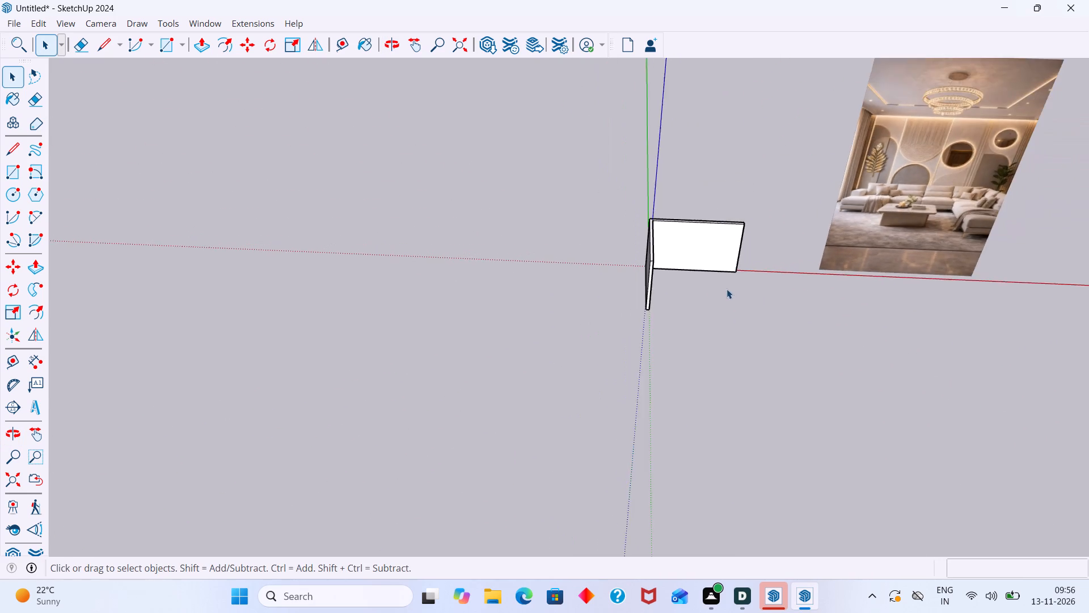
scroll(727, 289, down, 3)
middle_drag(721, 288, 717, 251)
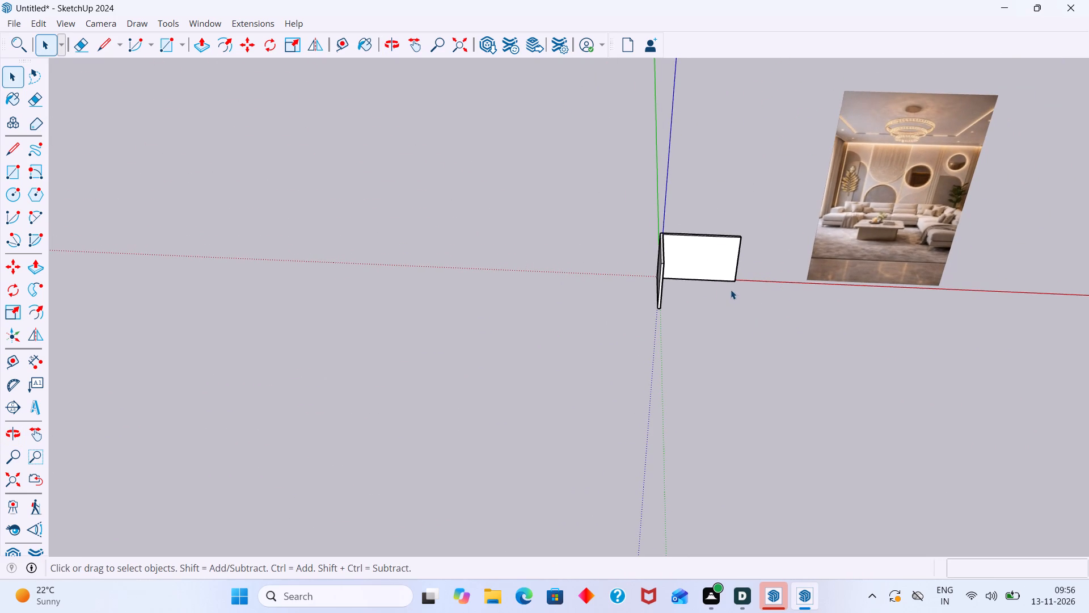
middle_drag(698, 278, 657, 266)
scroll(666, 259, down, 3)
shift+middle_drag(656, 258, 504, 240)
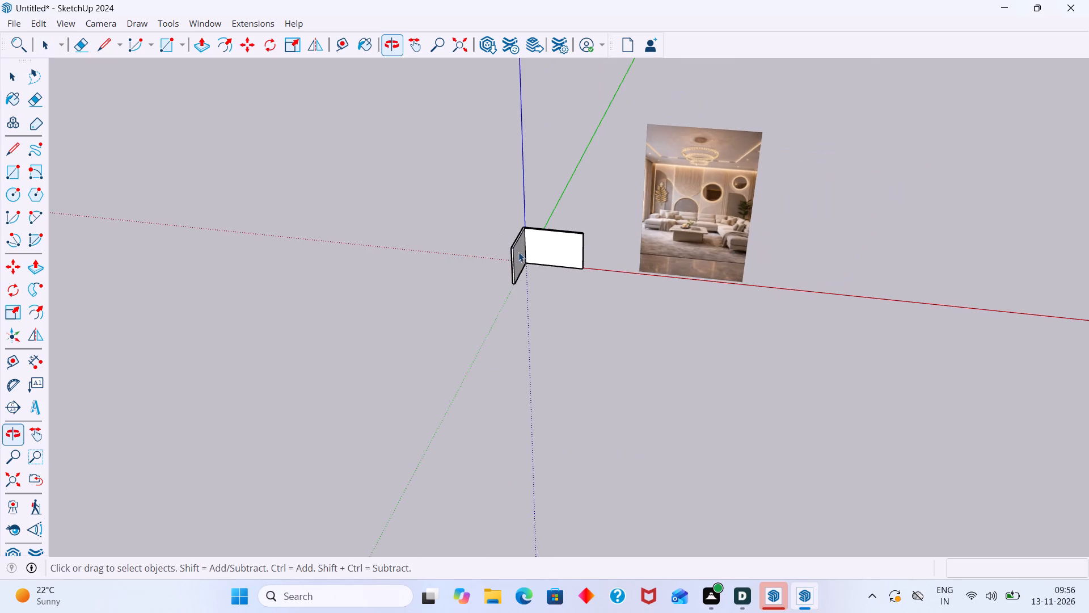
middle_drag(536, 279, 554, 300)
scroll(525, 244, up, 16)
scroll(517, 255, down, 2)
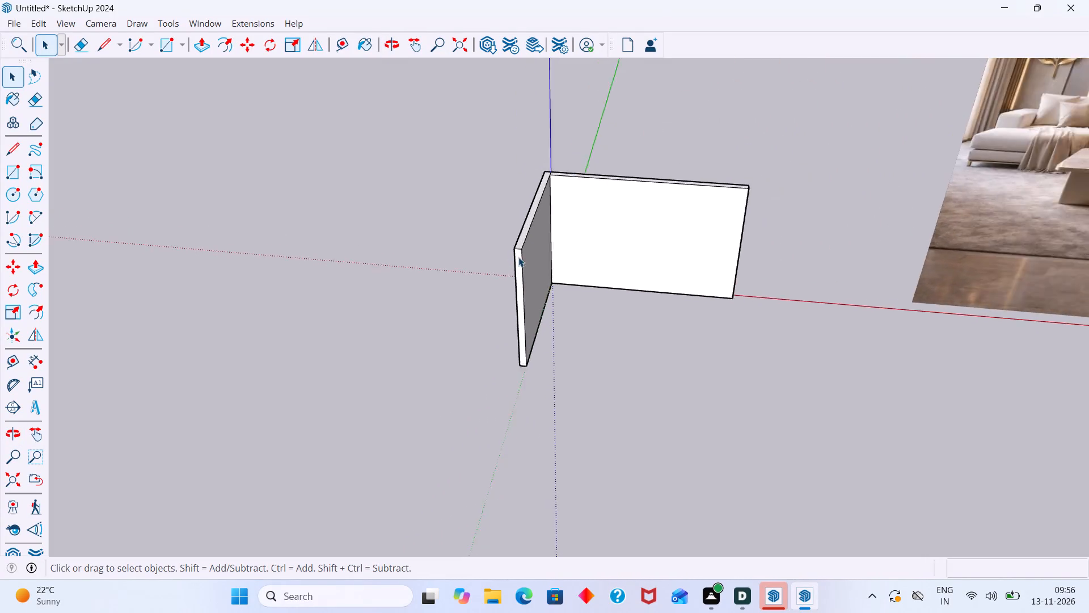
scroll(518, 257, down, 11)
shift+middle_drag(541, 240, 489, 235)
middle_drag(502, 234, 549, 242)
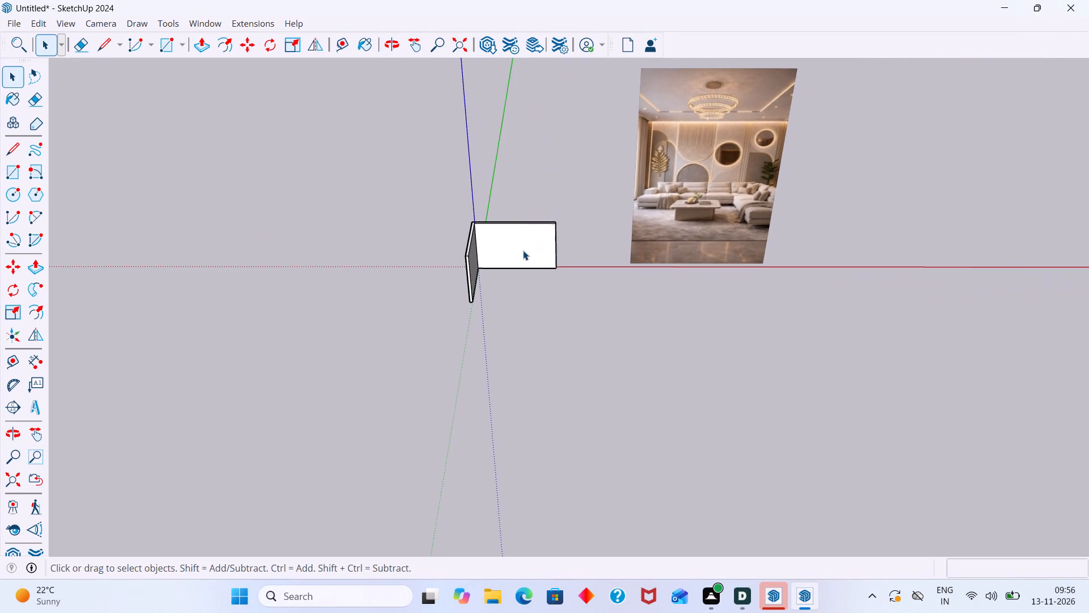
shift+middle_drag(520, 233, 511, 200)
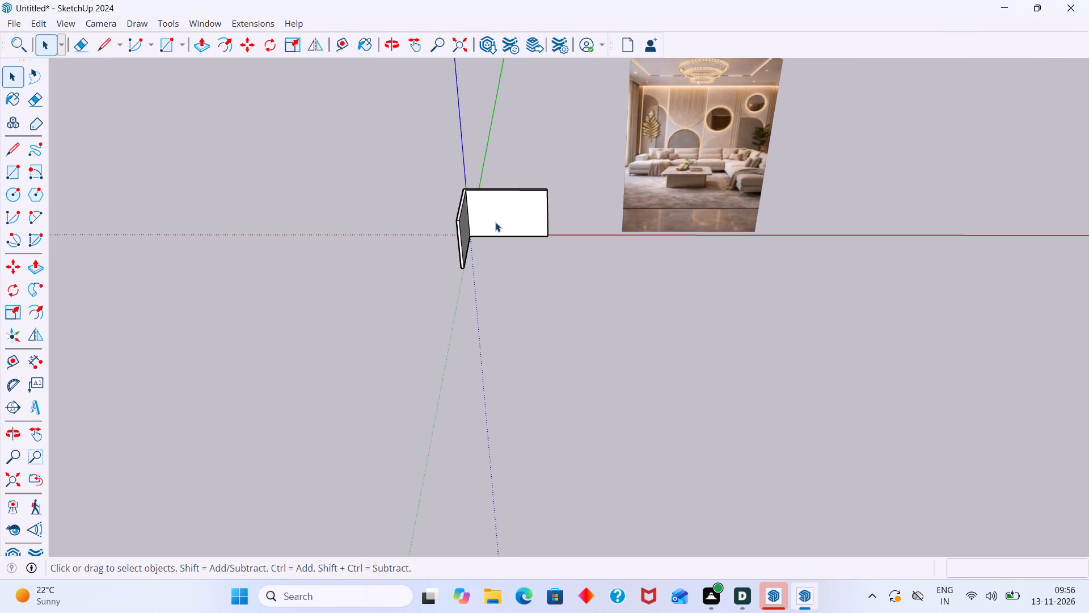
scroll(495, 222, up, 3)
scroll(482, 220, down, 2)
shift+middle_drag(483, 221, 491, 268)
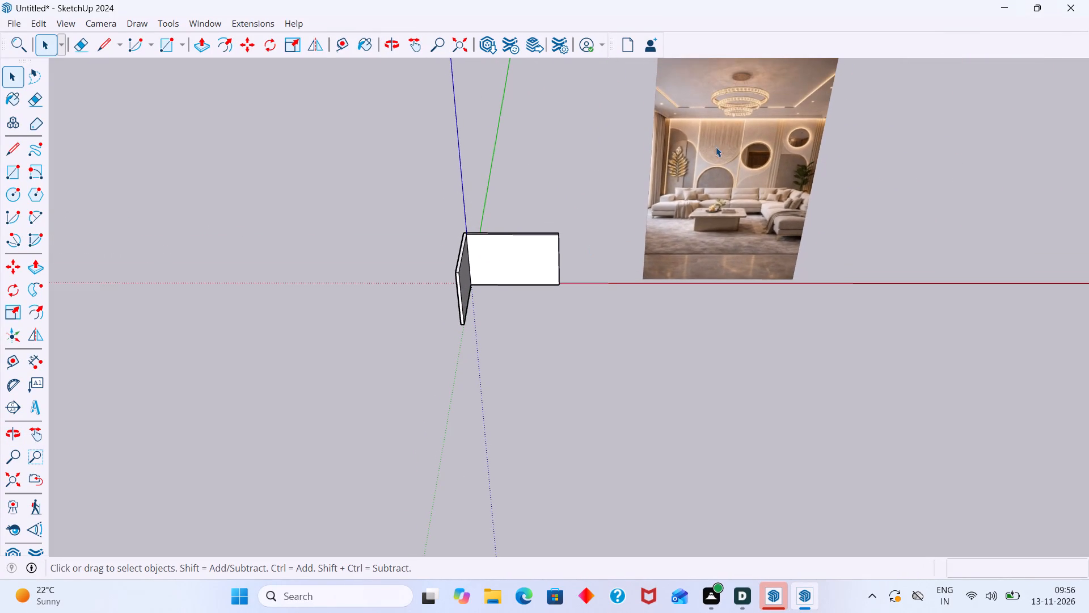
scroll(697, 147, up, 8)
scroll(661, 153, down, 2)
scroll(661, 153, up, 3)
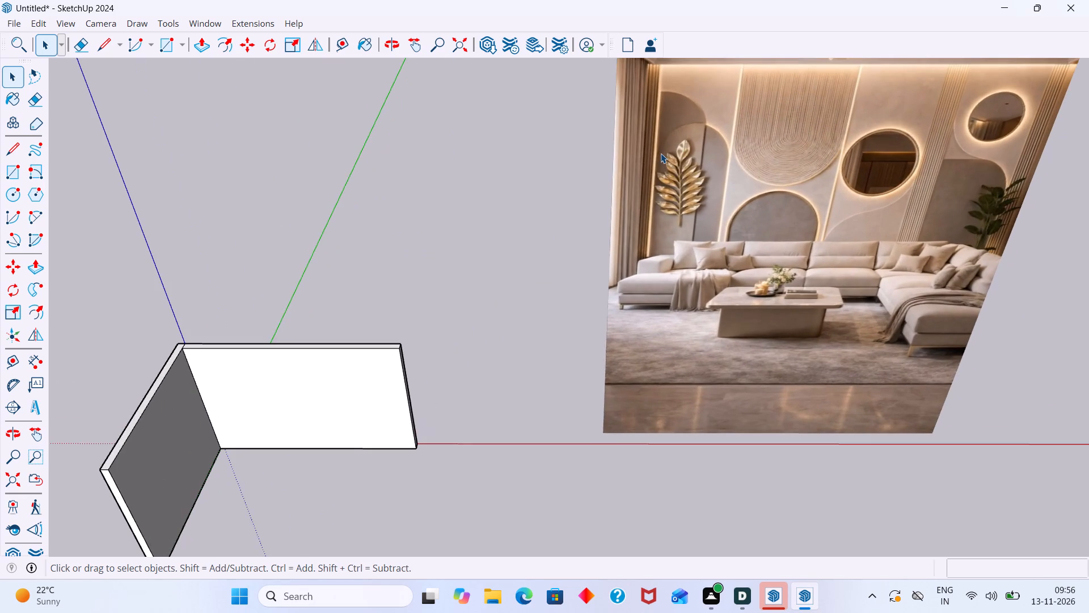
scroll(661, 153, down, 4)
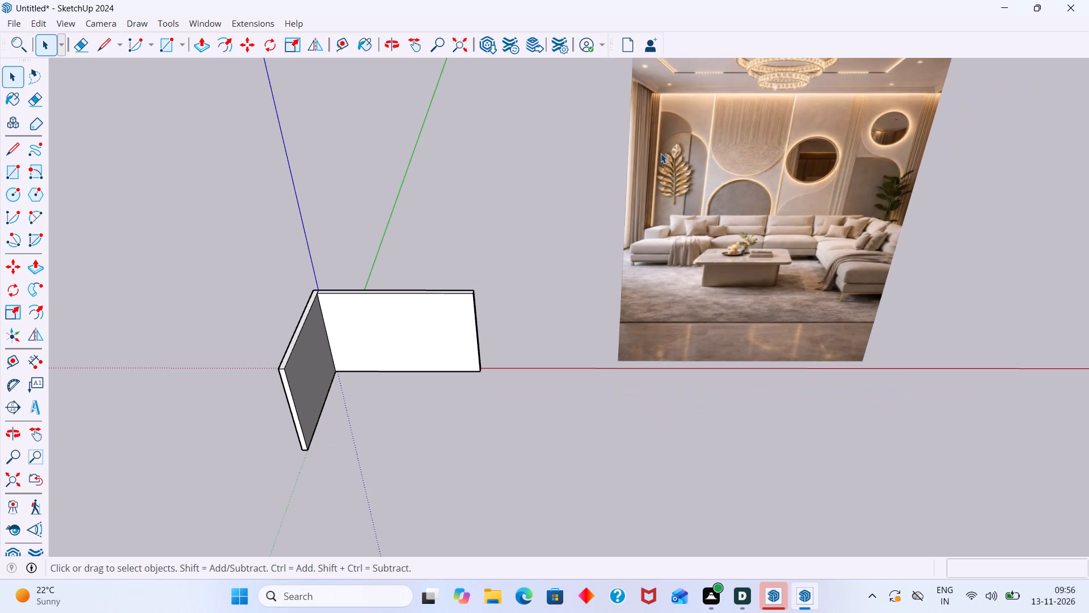
scroll(658, 155, up, 1)
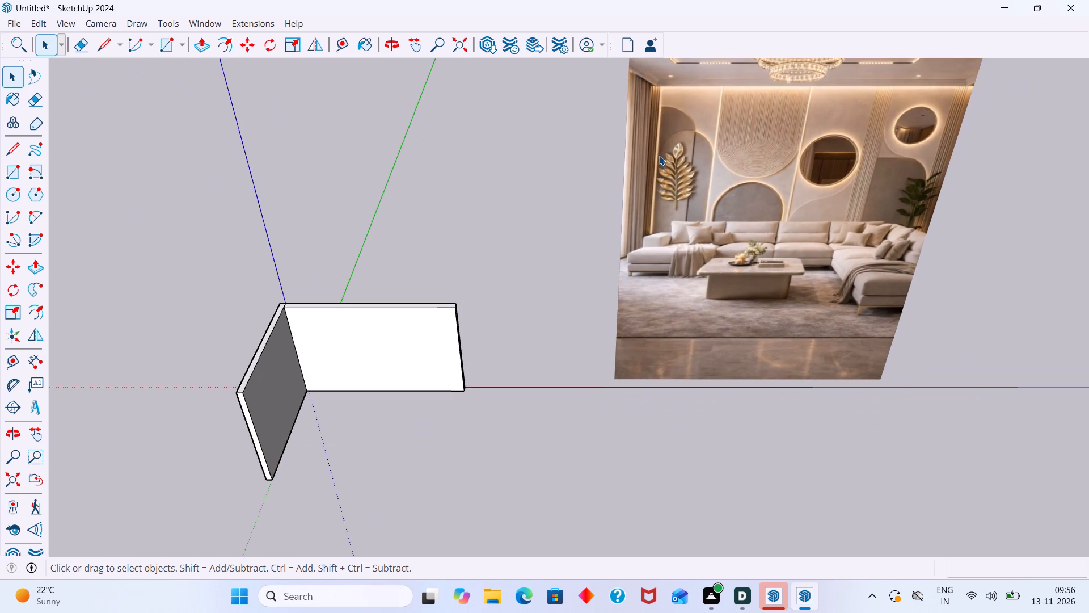
scroll(661, 152, down, 4)
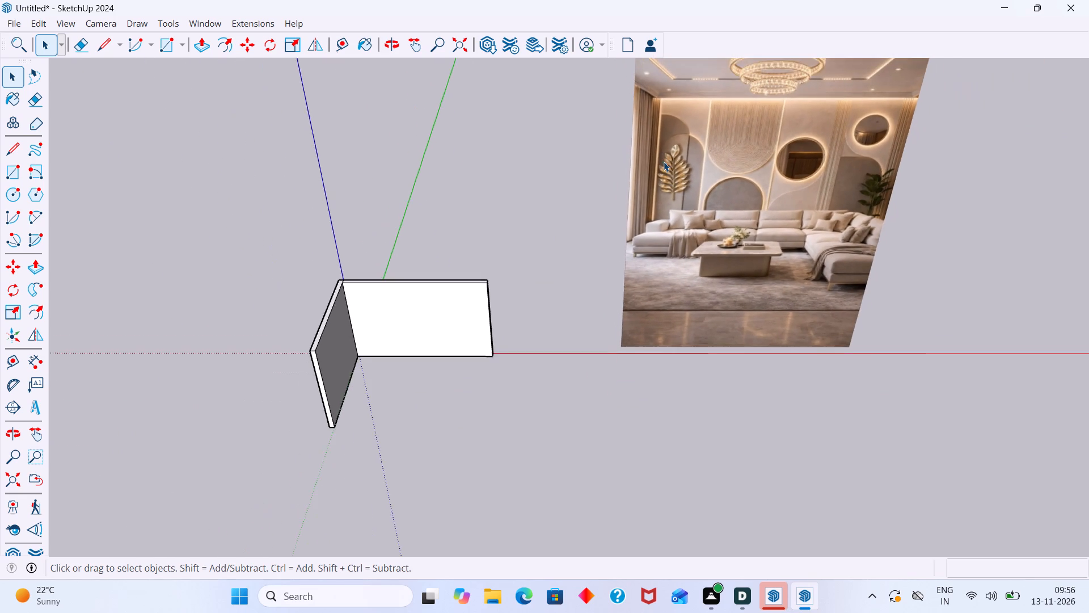
Examine the two walls beside the living room reference image to judge the back wall's panel layout.
scroll(664, 162, down, 2)
middle_drag(491, 291, 509, 287)
shift+middle_drag(601, 245, 579, 228)
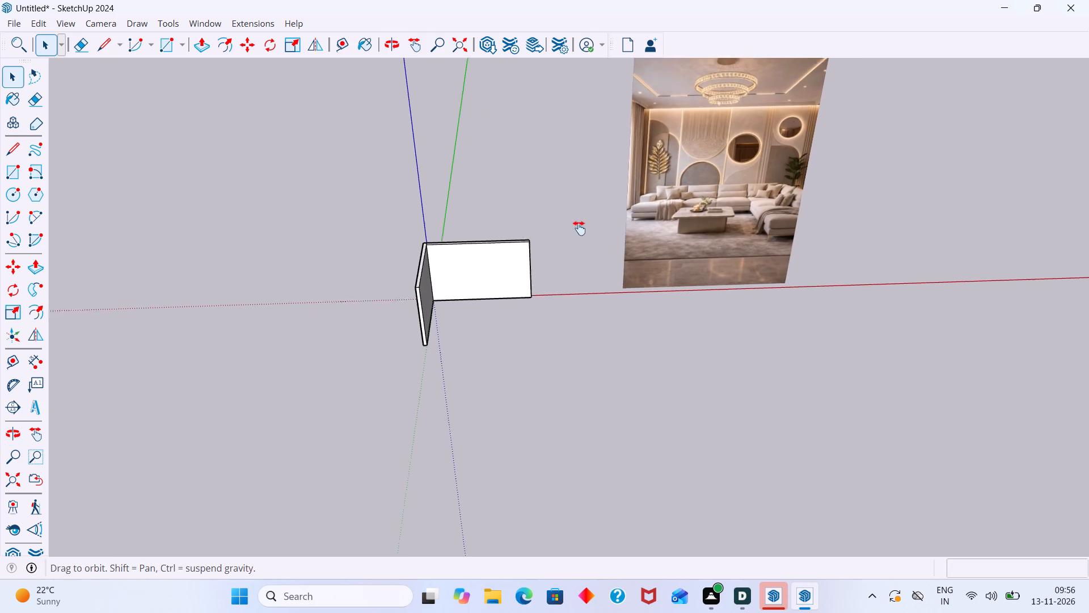
shift+middle_drag(579, 228, 570, 224)
scroll(602, 193, up, 1)
middle_drag(596, 214, 598, 264)
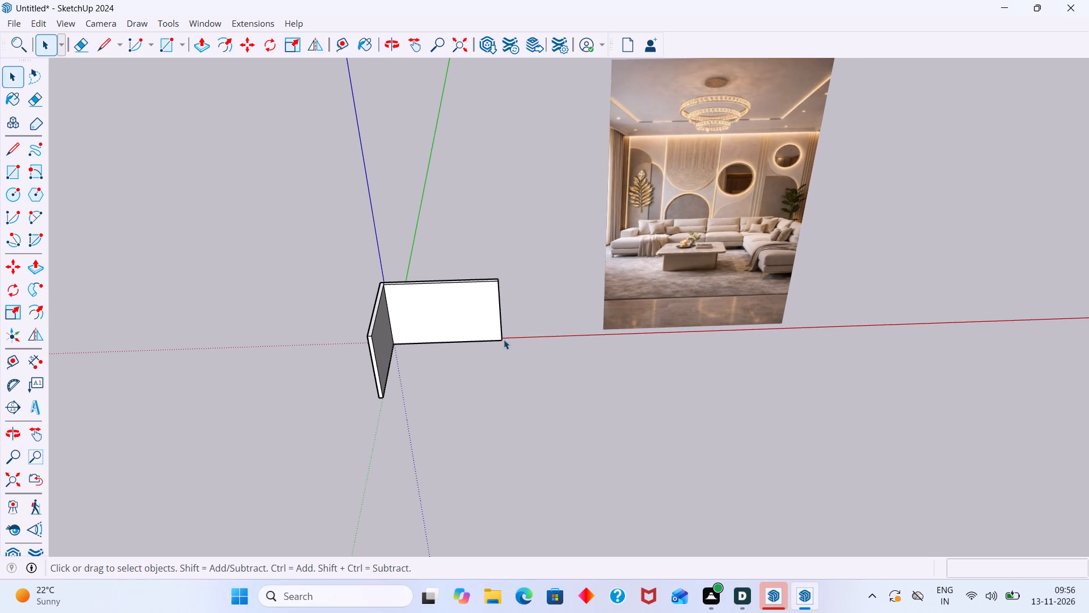
scroll(416, 336, up, 3)
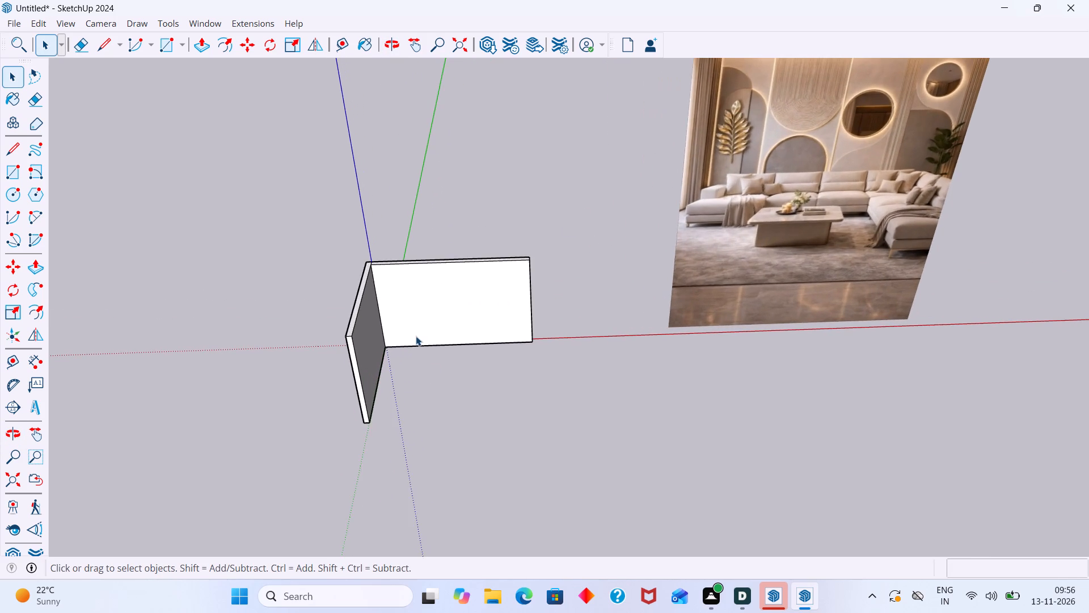
scroll(416, 335, down, 3)
scroll(416, 325, up, 1)
Open the wall group and place a vertical guide on the back wall 1' from its inner corner edge.
double_click(416, 324)
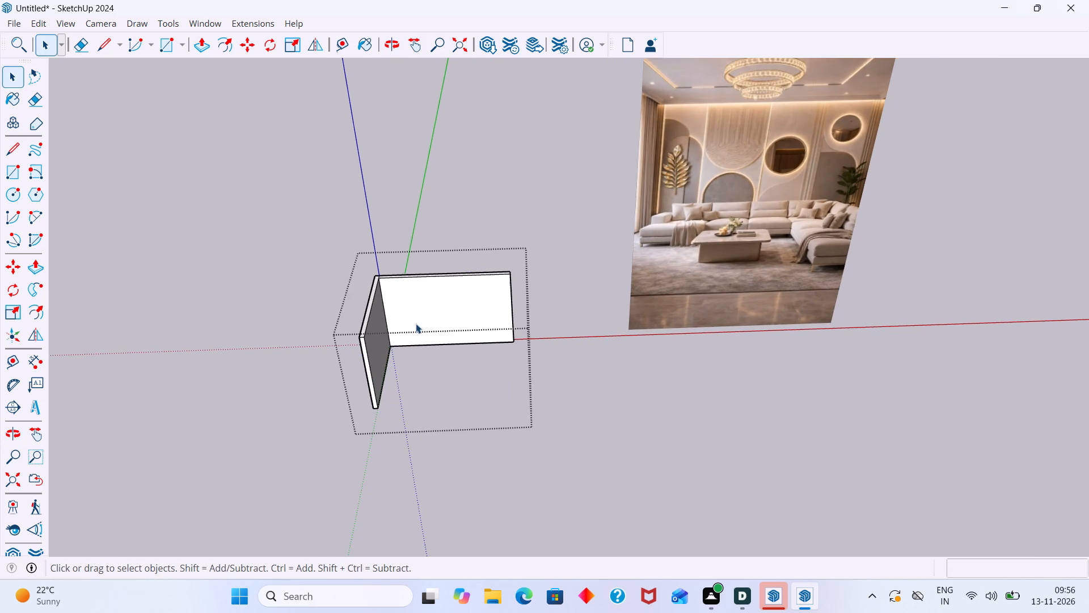
scroll(416, 324, up, 1)
click(416, 323)
double_click(416, 320)
click(416, 320)
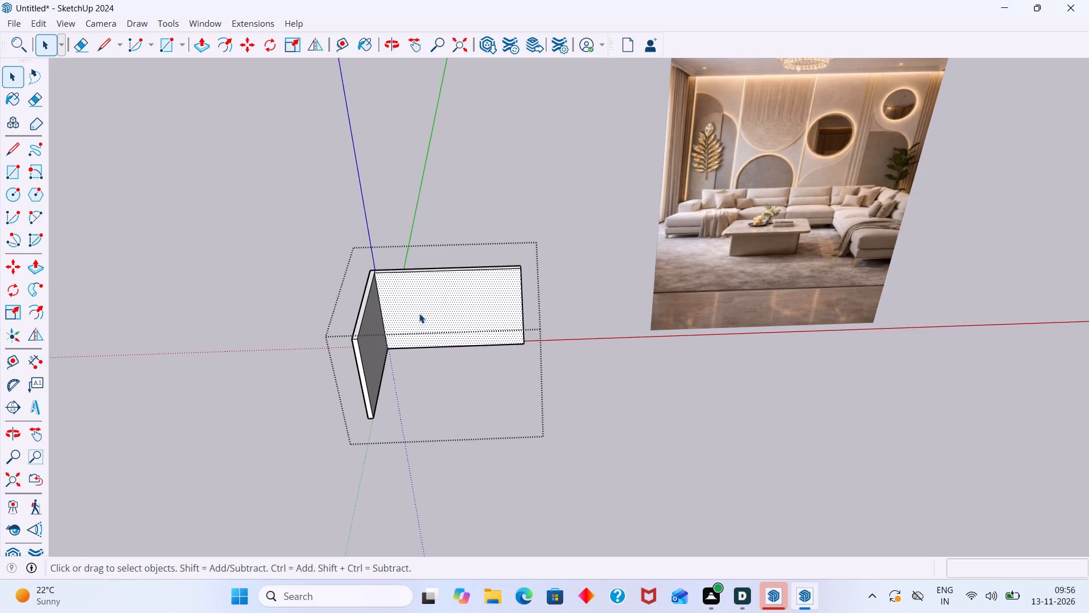
key(t)
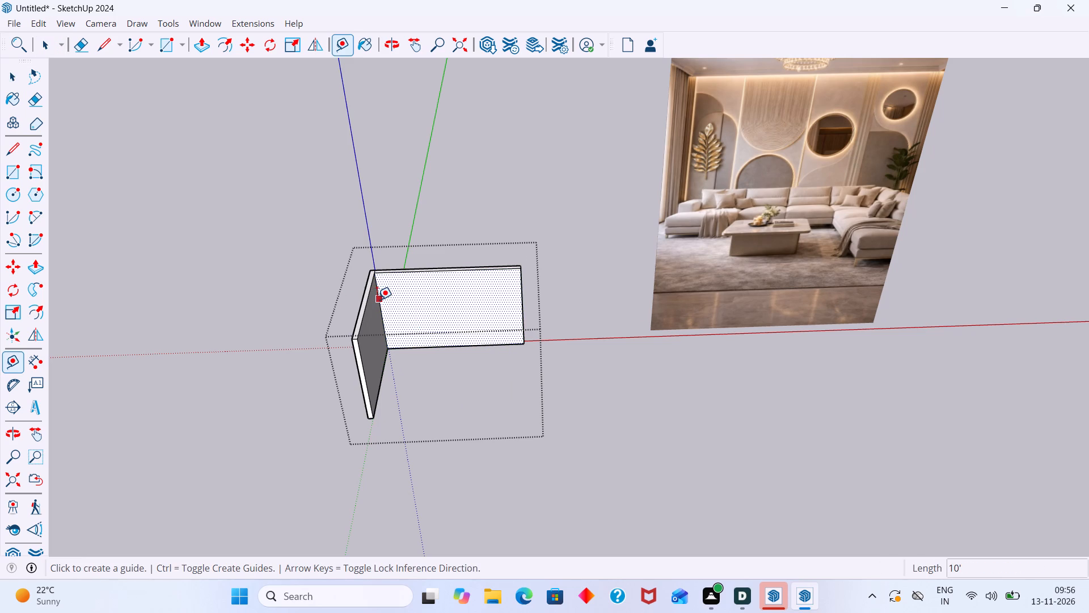
click(378, 299)
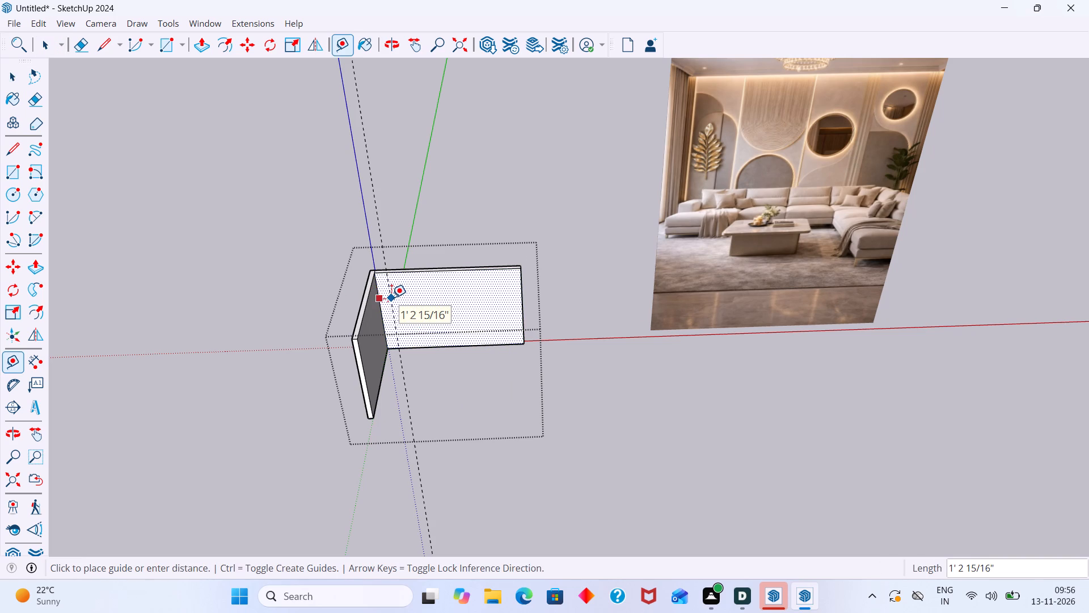
text(1')
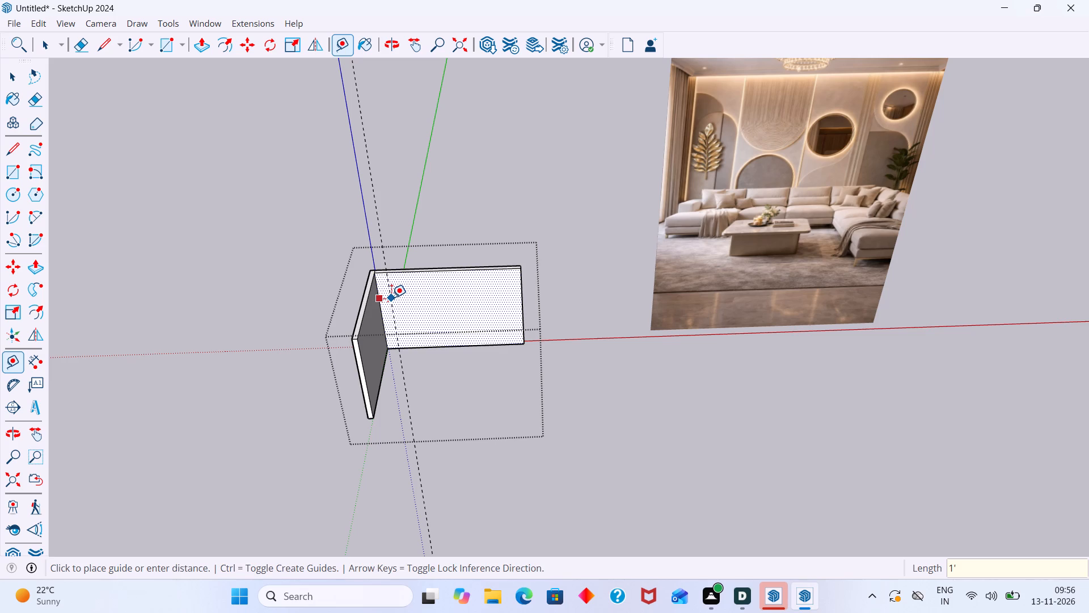
key(Return)
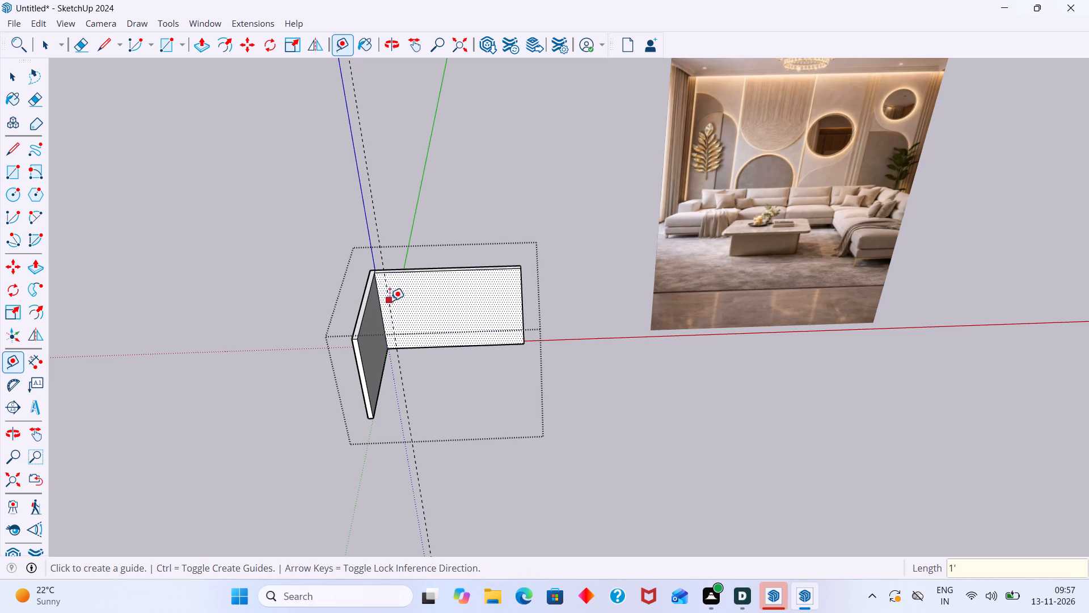
Place a second vertical guide on the back wall 1' in from its free end edge.
scroll(442, 300, up, 2)
scroll(442, 299, down, 2)
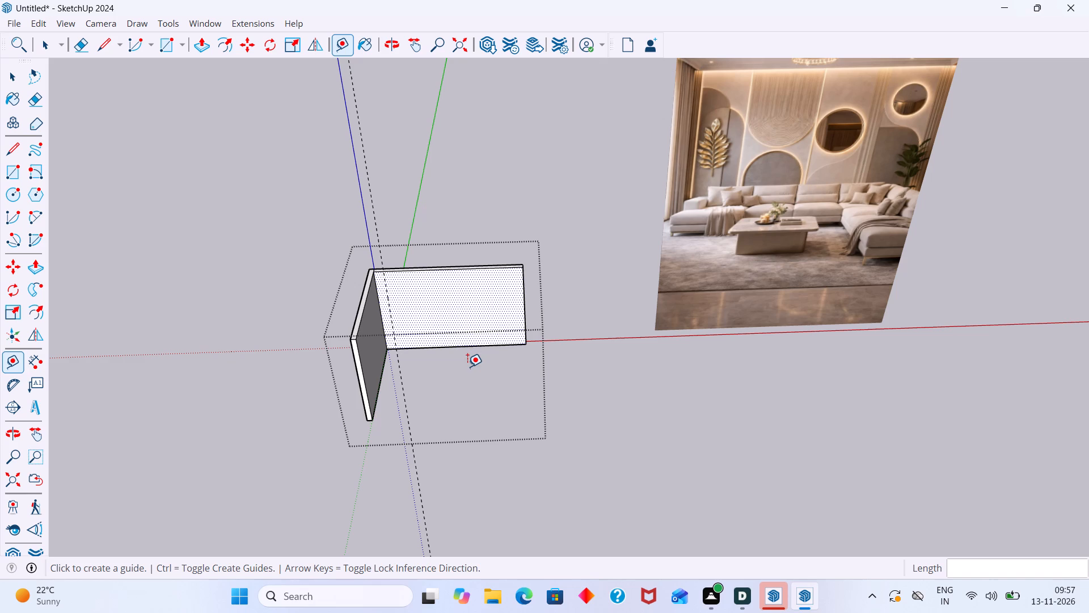
click(521, 298)
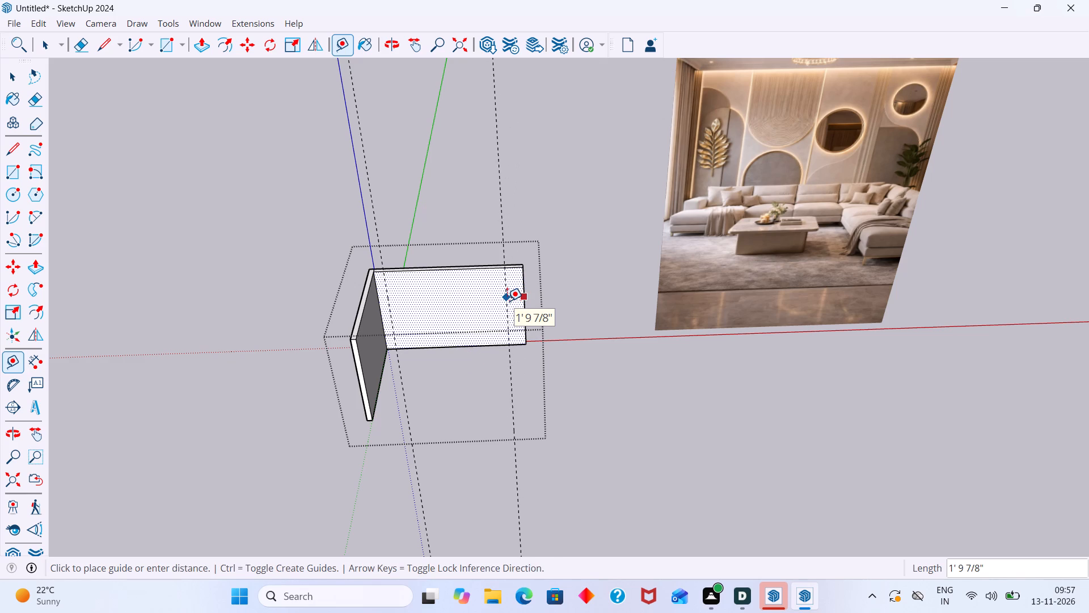
text(1')
key(Return)
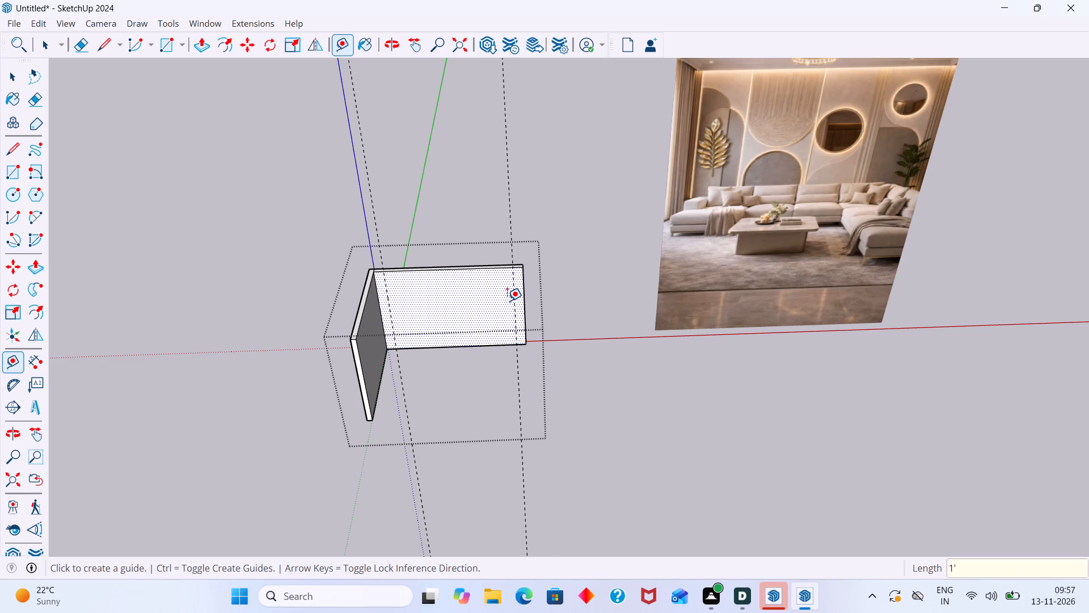
Place a vertical guide 6' 6" from the free-end guide, at the midpoint of the back wall's top edge.
scroll(527, 307, up, 12)
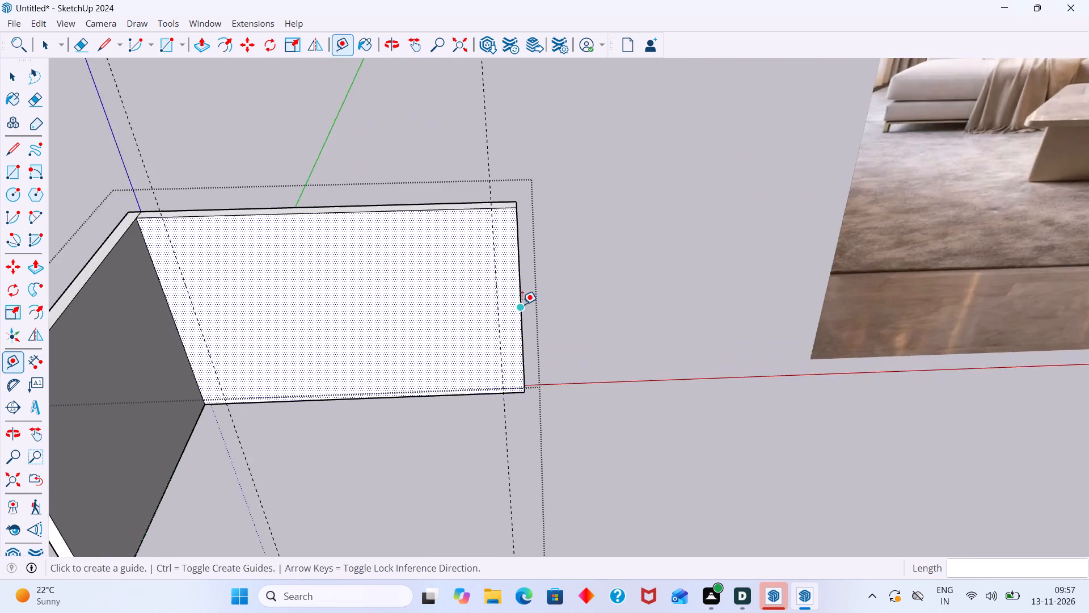
scroll(522, 304, up, 9)
scroll(508, 301, down, 10)
scroll(85, 331, up, 4)
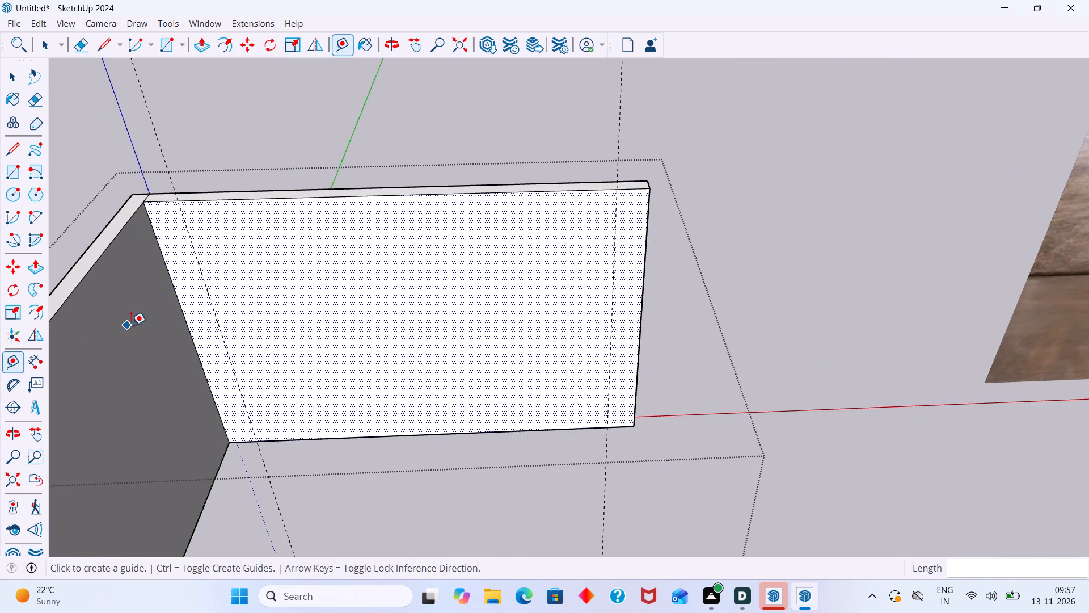
scroll(131, 325, down, 16)
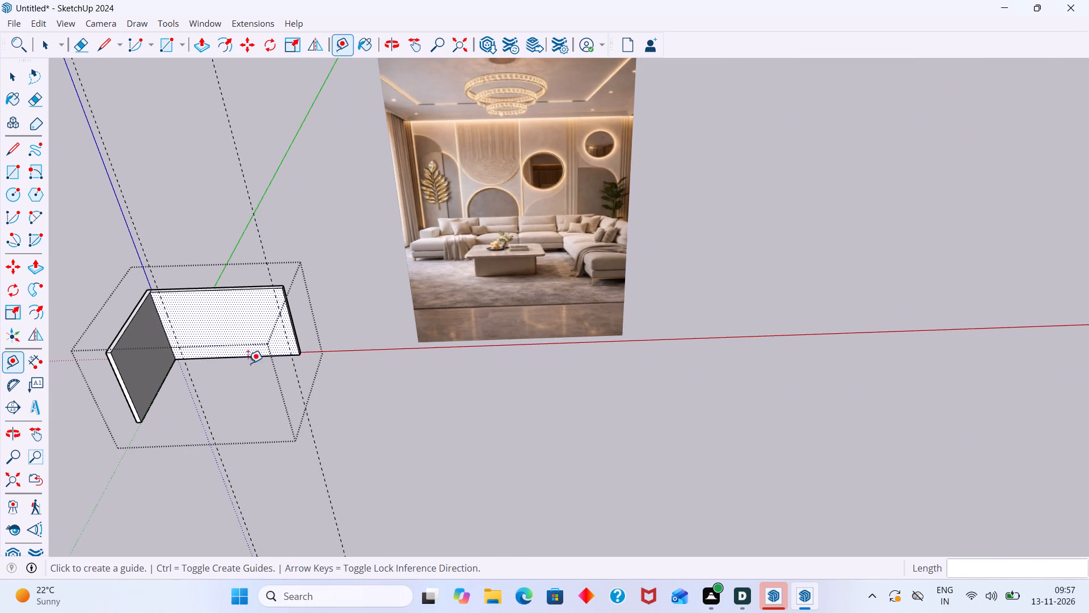
scroll(278, 310, up, 5)
scroll(278, 310, down, 3)
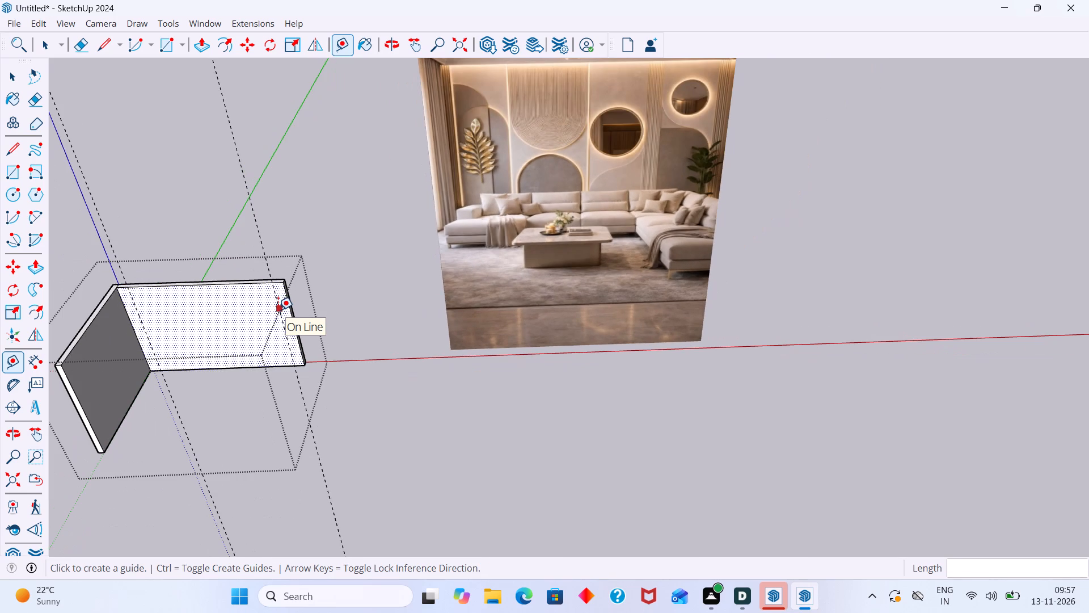
shift+middle_drag(277, 316, 365, 352)
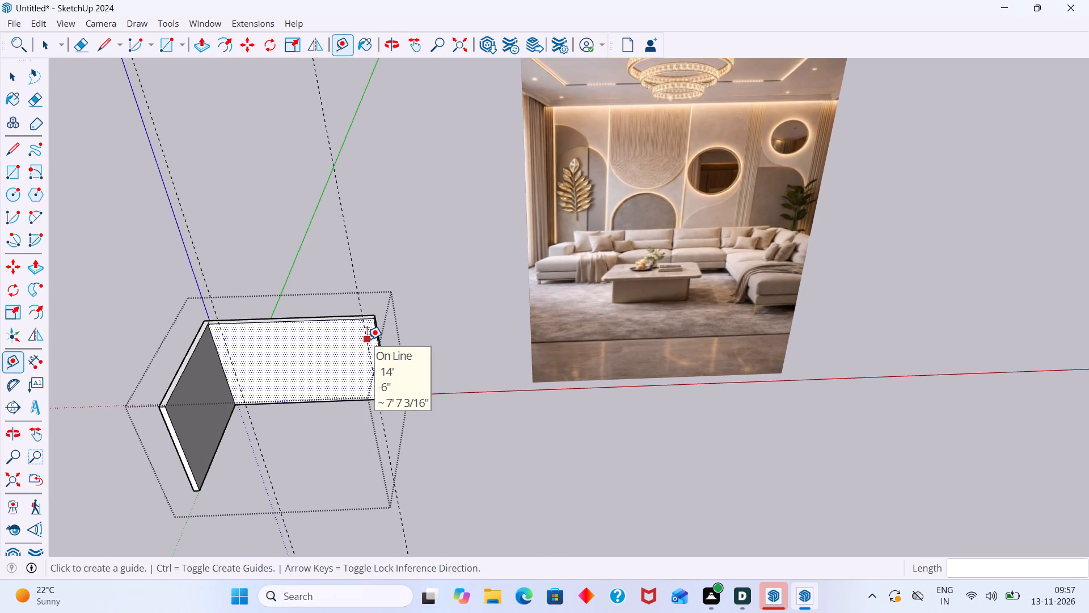
click(367, 339)
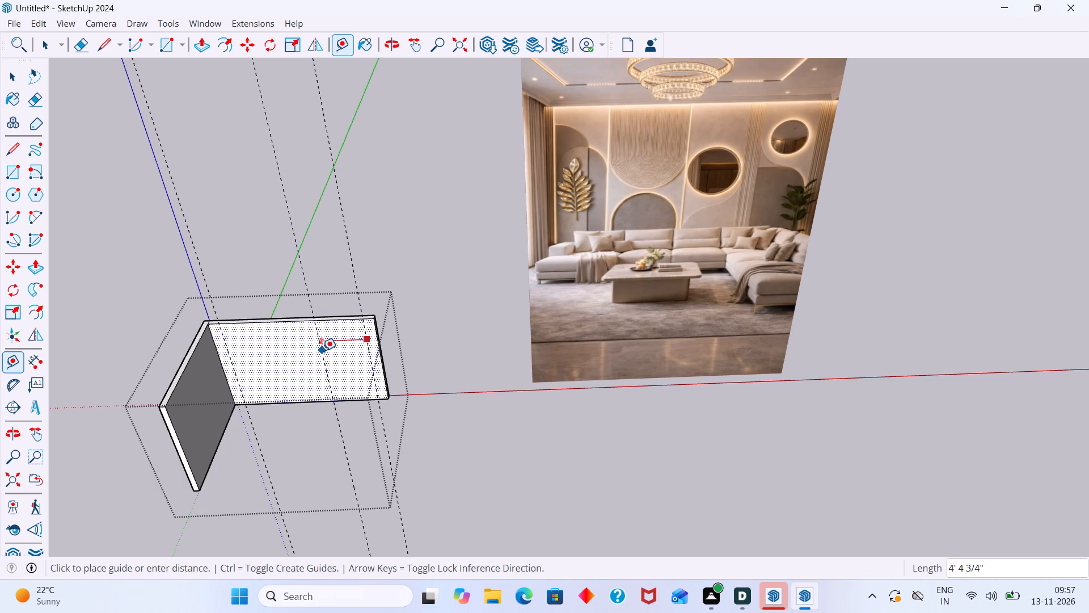
key(space)
key(t)
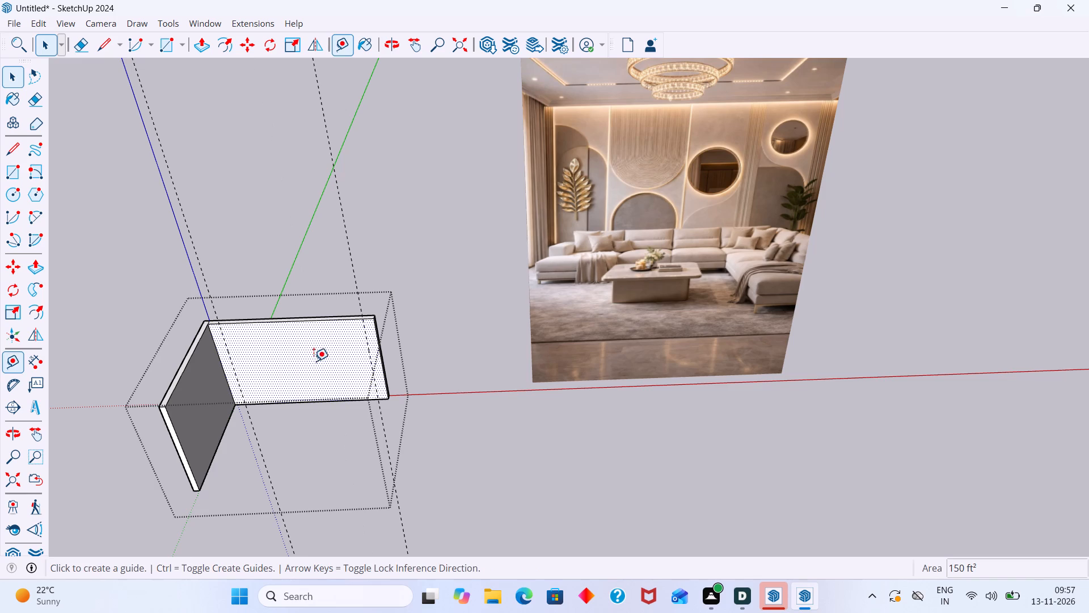
click(364, 339)
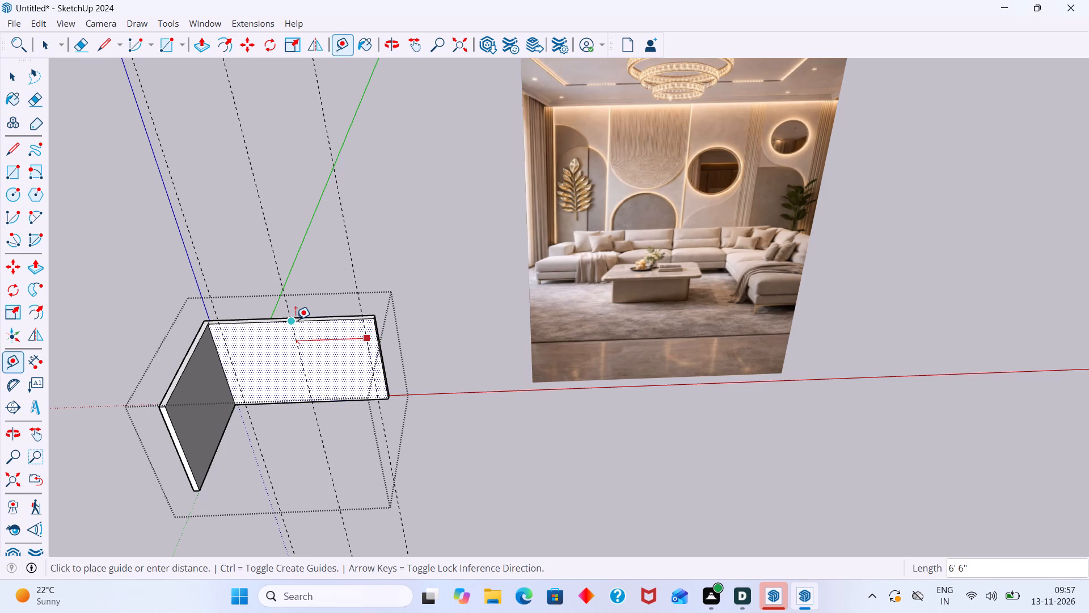
click(295, 320)
key(space)
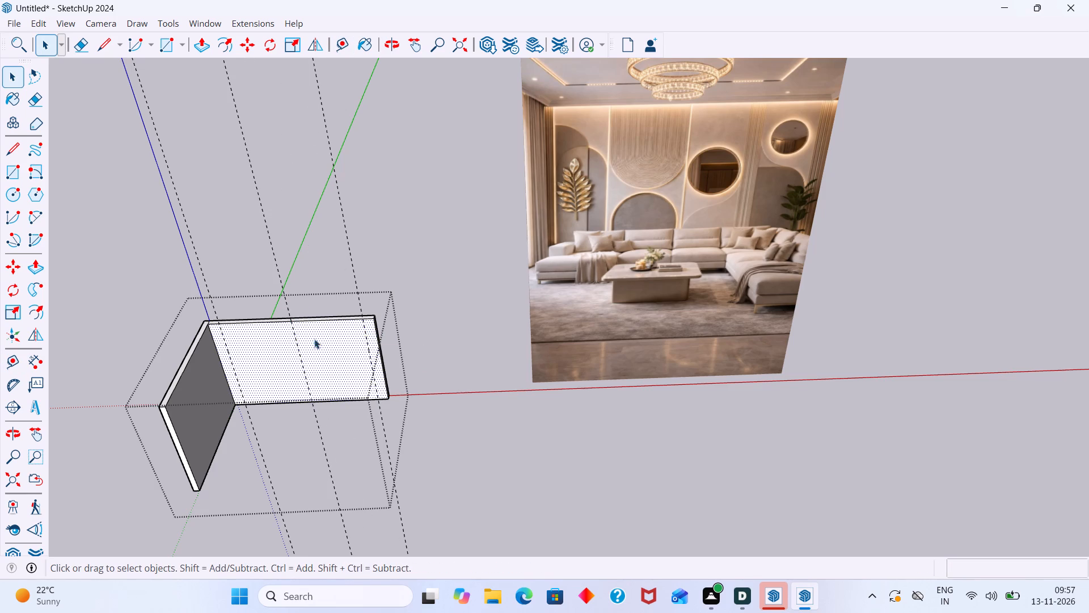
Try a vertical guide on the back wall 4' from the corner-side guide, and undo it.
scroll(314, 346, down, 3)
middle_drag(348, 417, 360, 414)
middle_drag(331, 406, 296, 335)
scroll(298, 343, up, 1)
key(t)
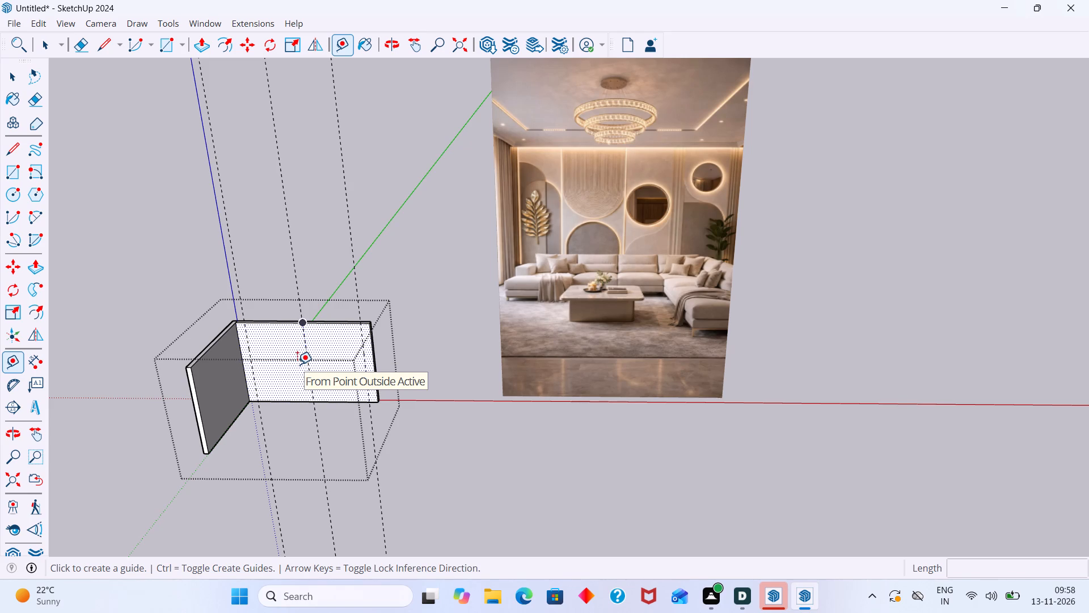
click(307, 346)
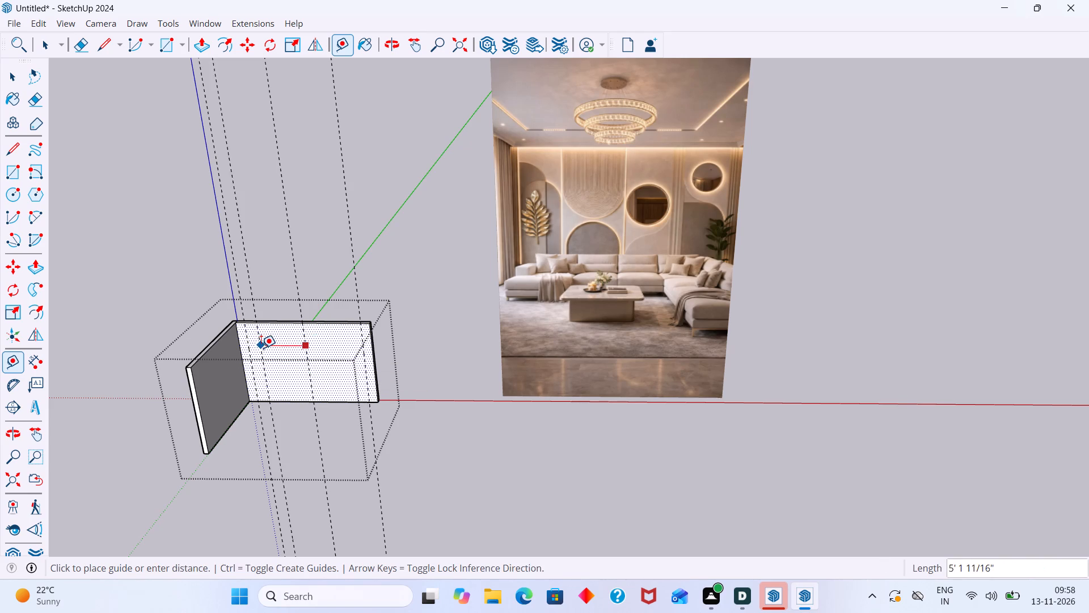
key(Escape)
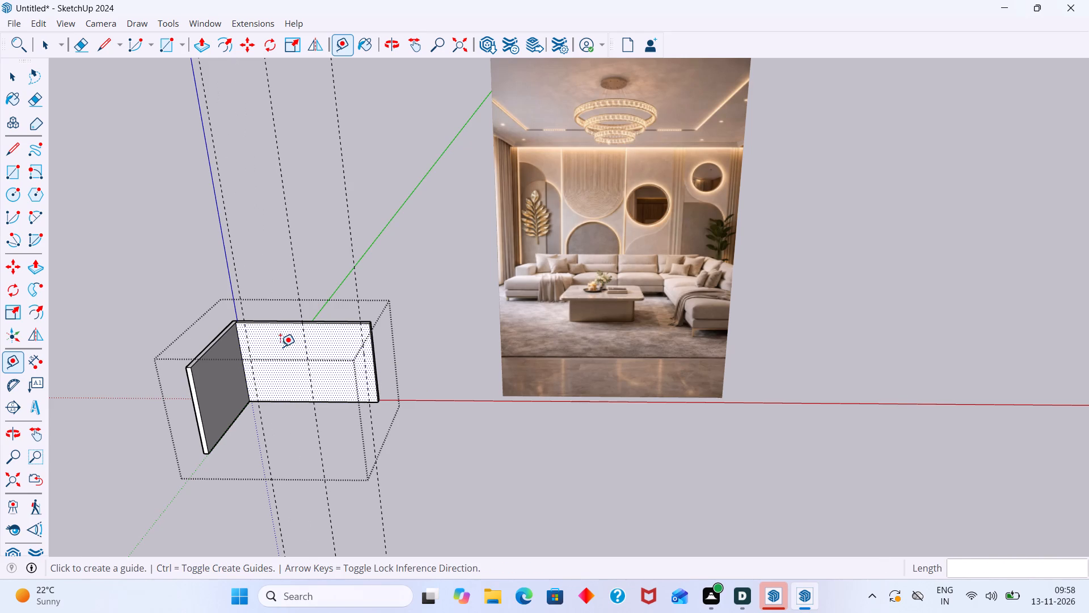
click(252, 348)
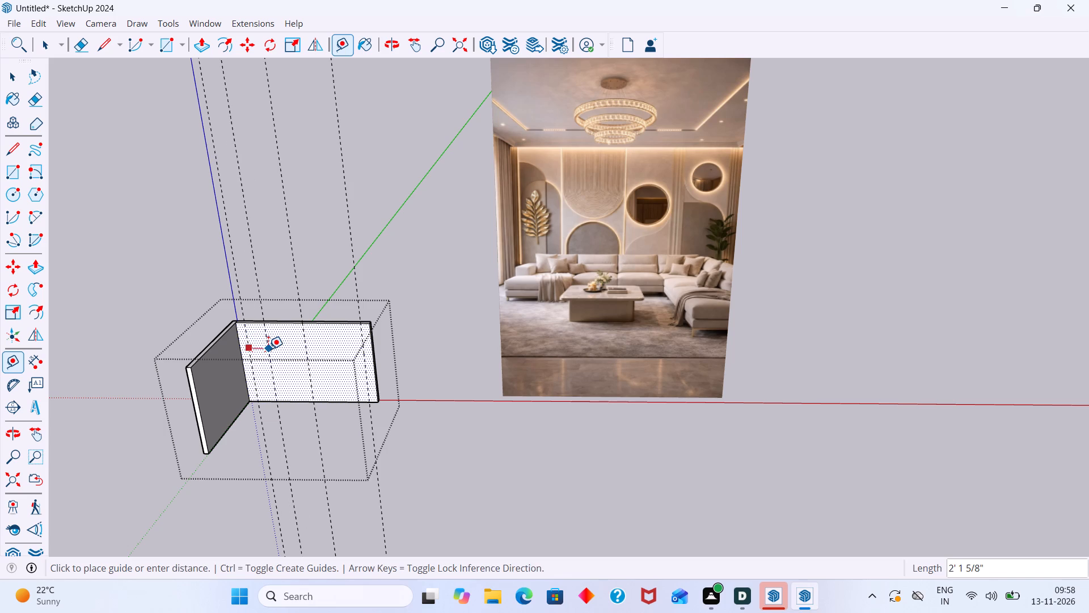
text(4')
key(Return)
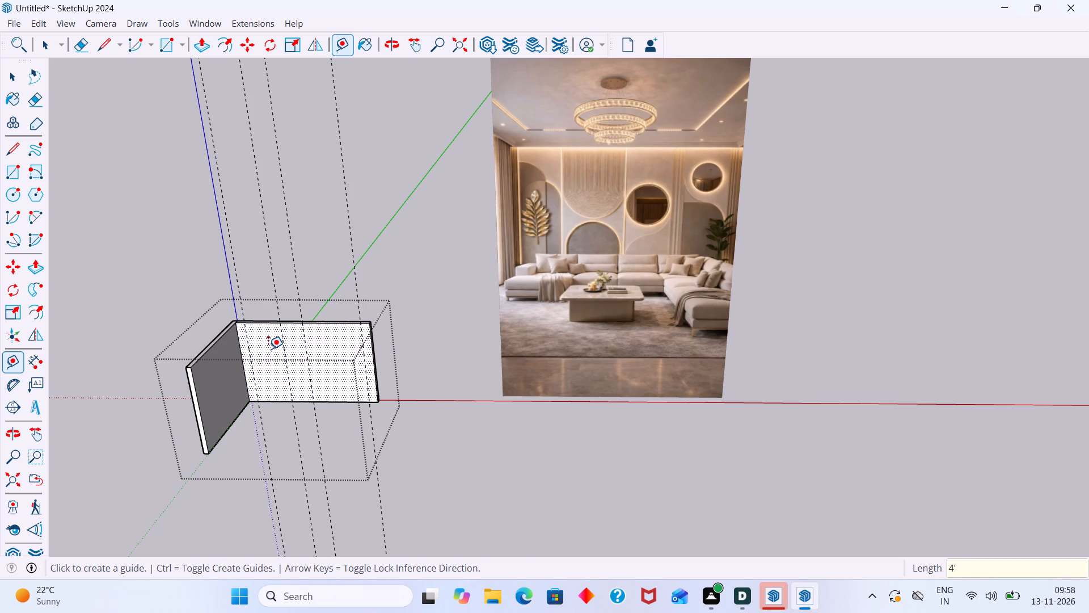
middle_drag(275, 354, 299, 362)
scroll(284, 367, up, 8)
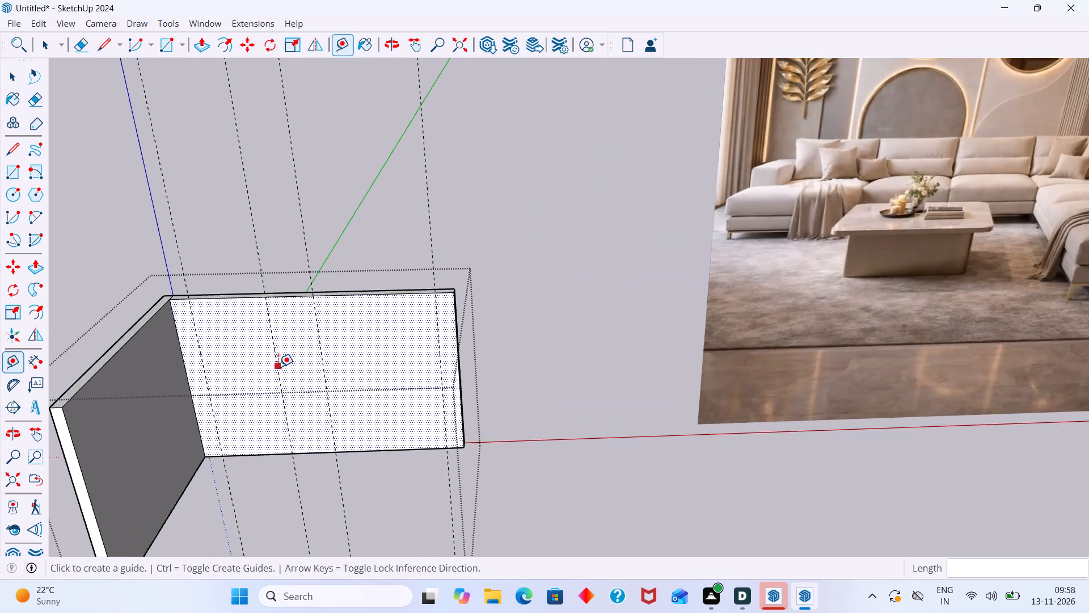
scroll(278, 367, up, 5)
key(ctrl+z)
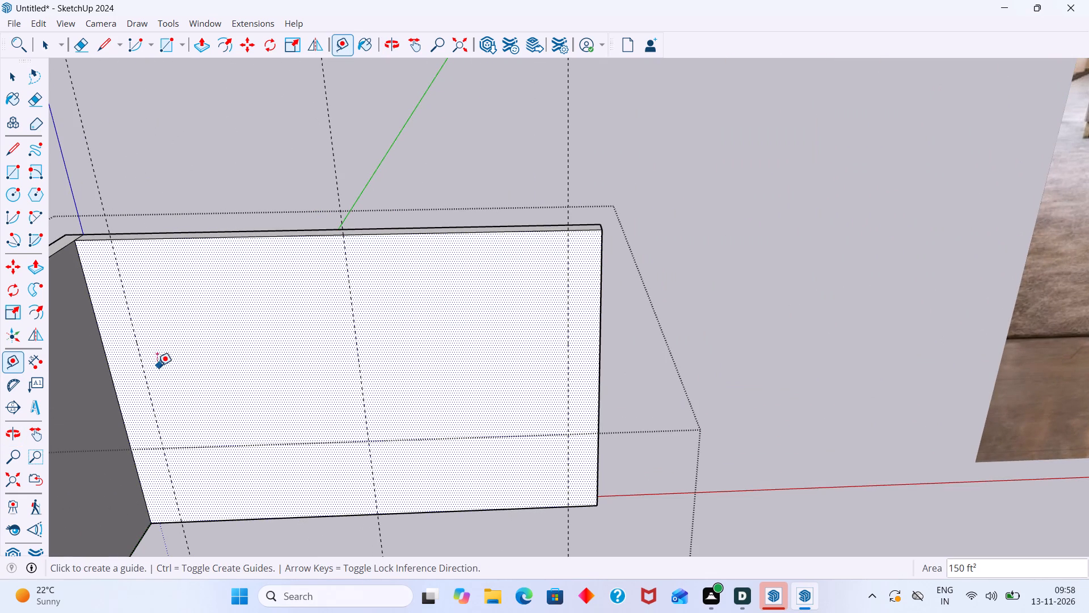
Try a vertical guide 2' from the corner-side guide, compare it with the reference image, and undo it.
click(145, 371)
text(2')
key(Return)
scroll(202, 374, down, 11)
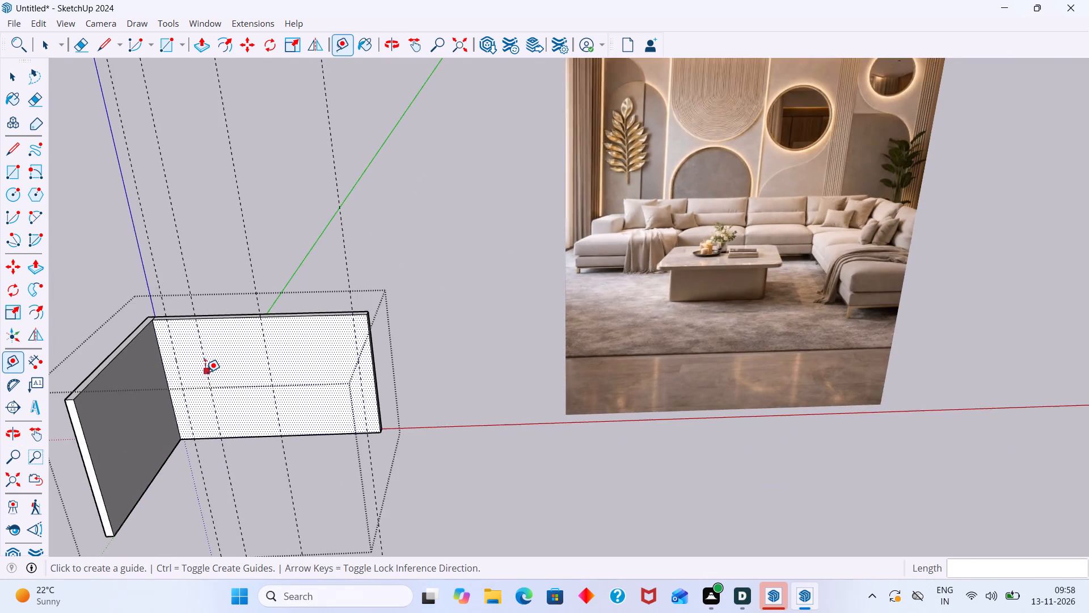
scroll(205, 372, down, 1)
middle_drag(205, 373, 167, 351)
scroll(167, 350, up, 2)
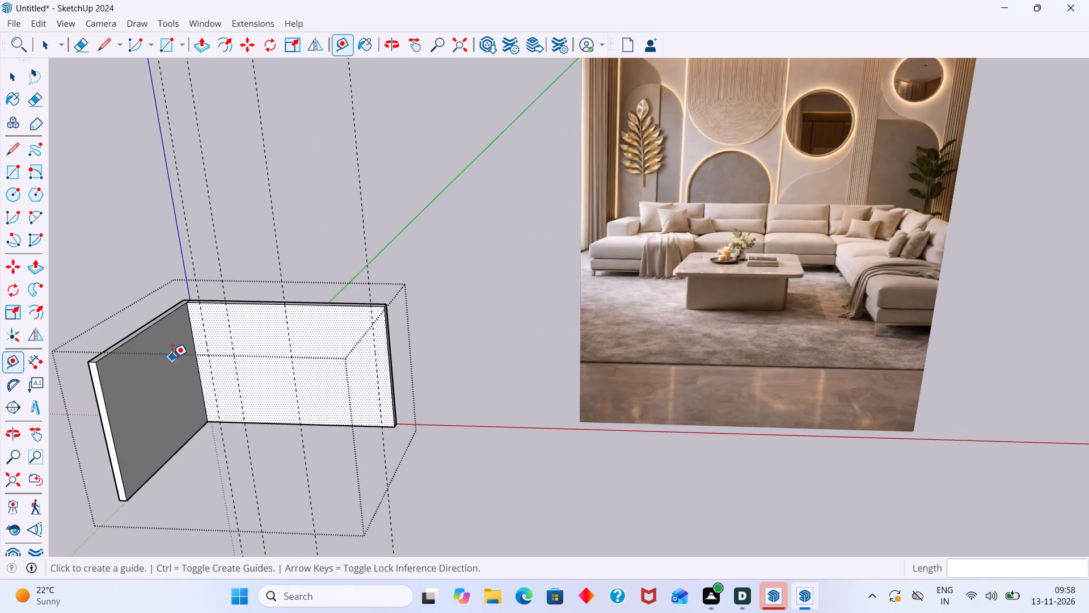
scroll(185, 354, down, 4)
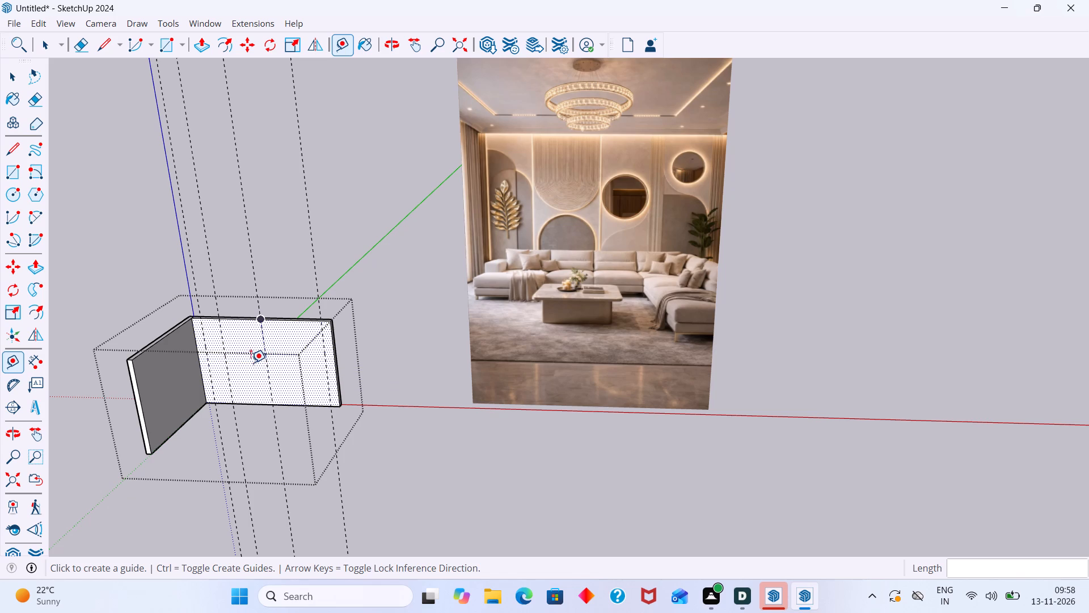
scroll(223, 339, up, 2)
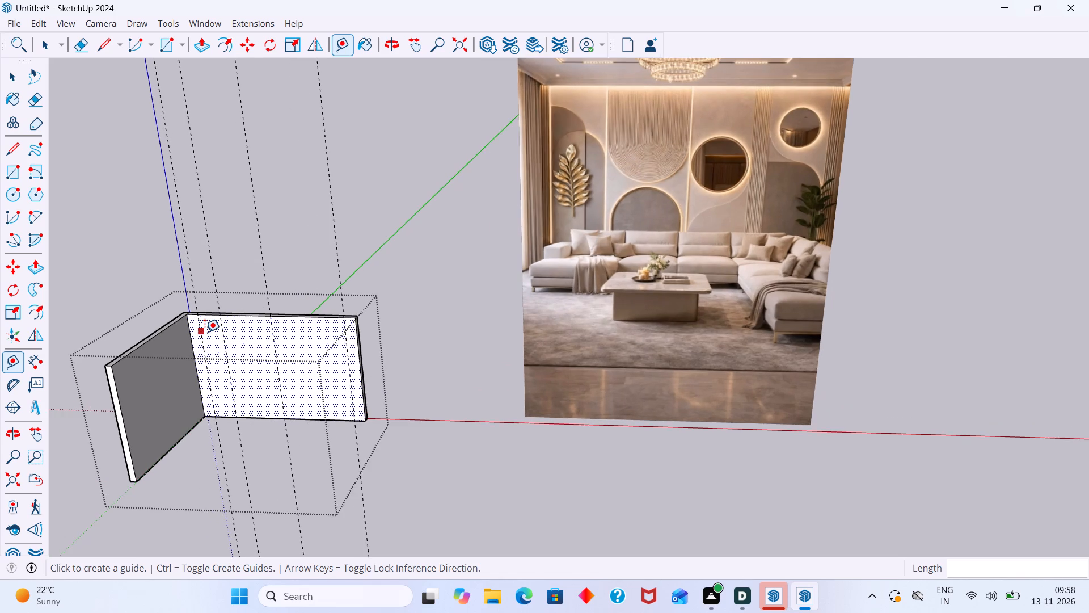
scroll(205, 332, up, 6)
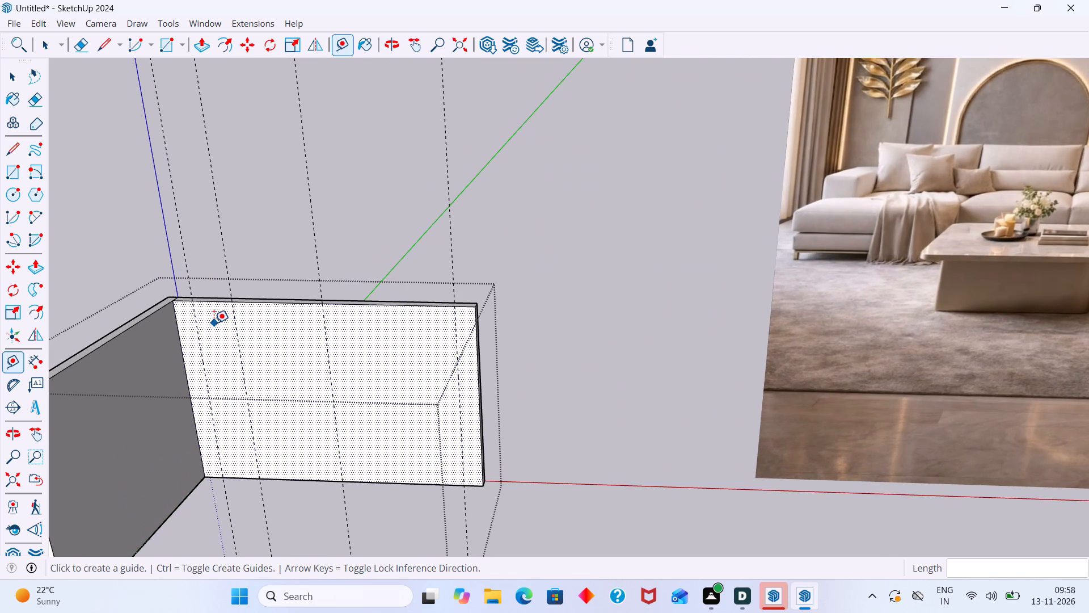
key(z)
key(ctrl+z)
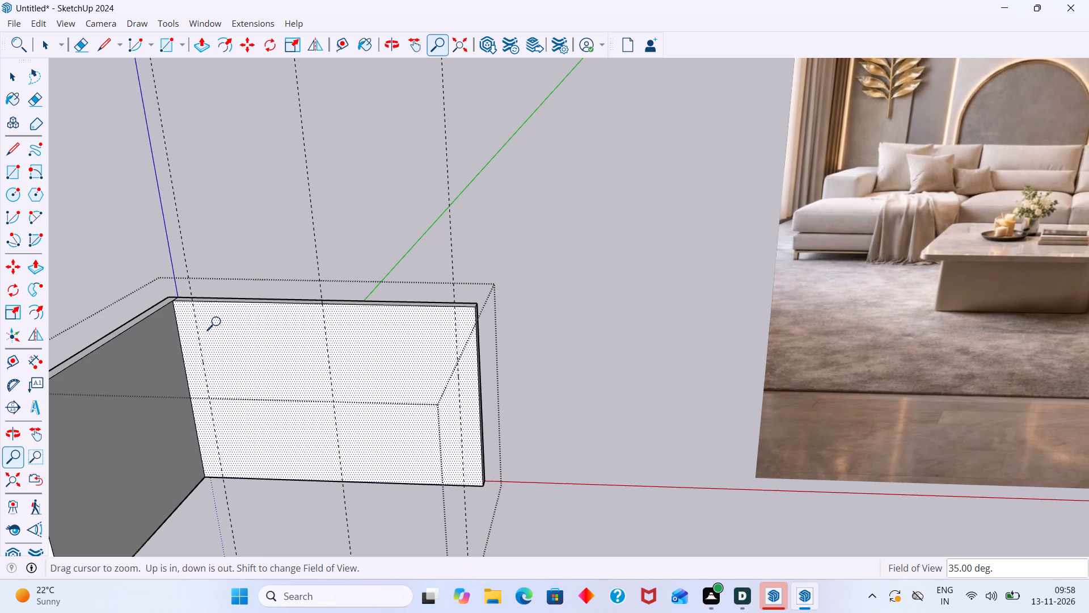
Place a vertical guide on the back wall 2.5' from the corner-side guide, toward the middle guide.
key(space)
key(t)
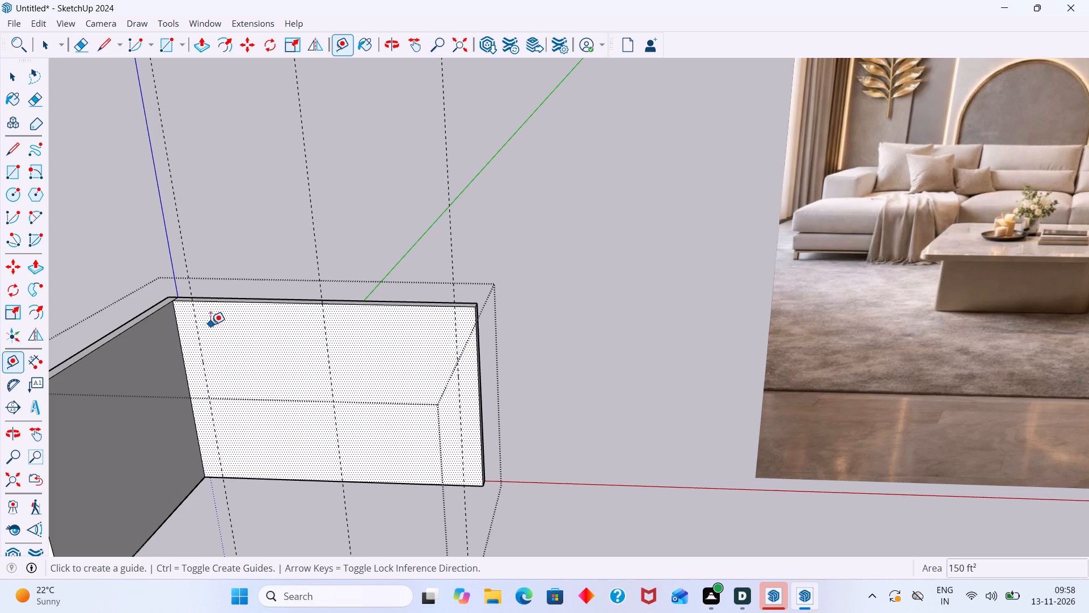
click(199, 331)
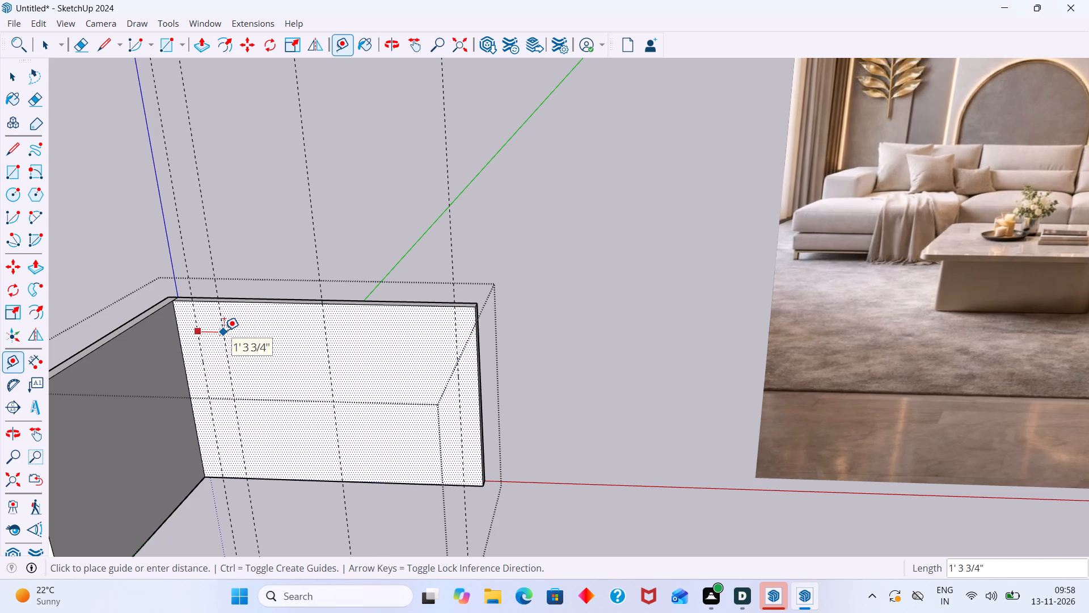
text(2.5')
key(Return)
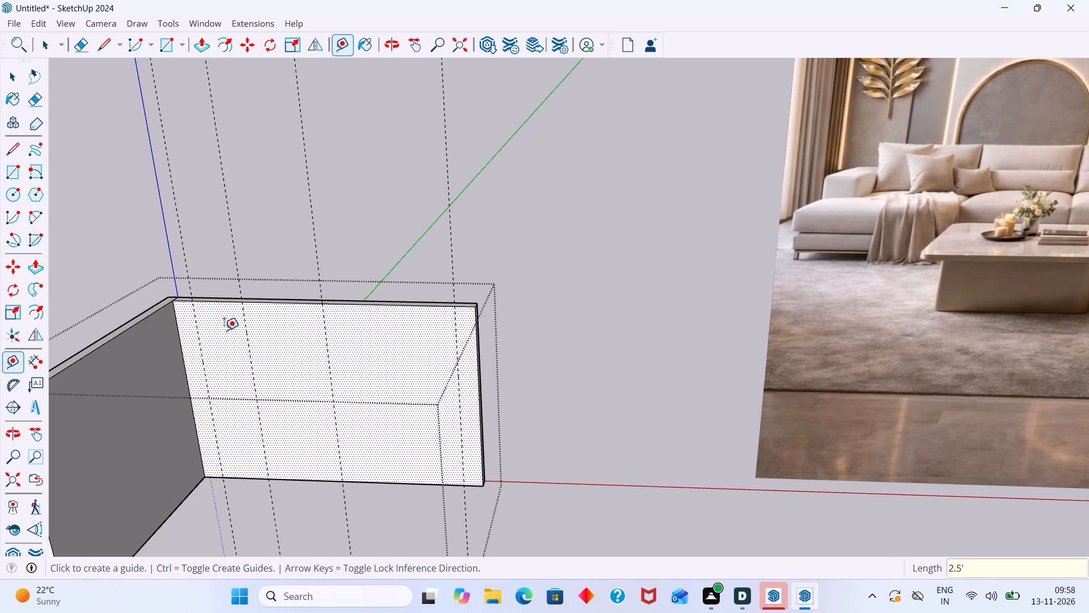
Place a vertical guide on the back wall 2.5' from the free-end guide, toward the middle guide.
scroll(327, 313, down, 7)
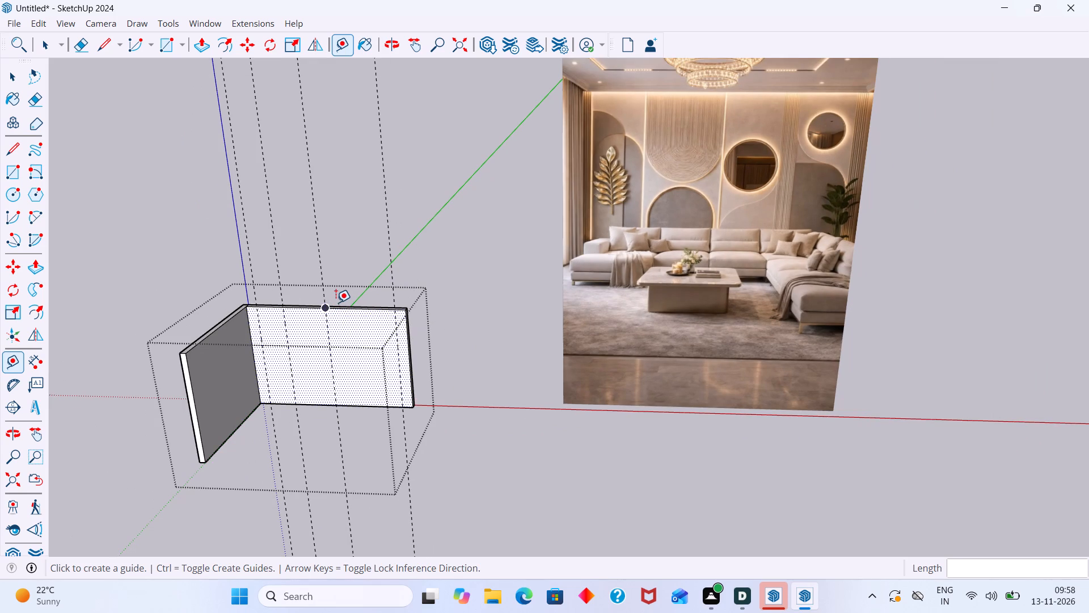
scroll(363, 346, up, 3)
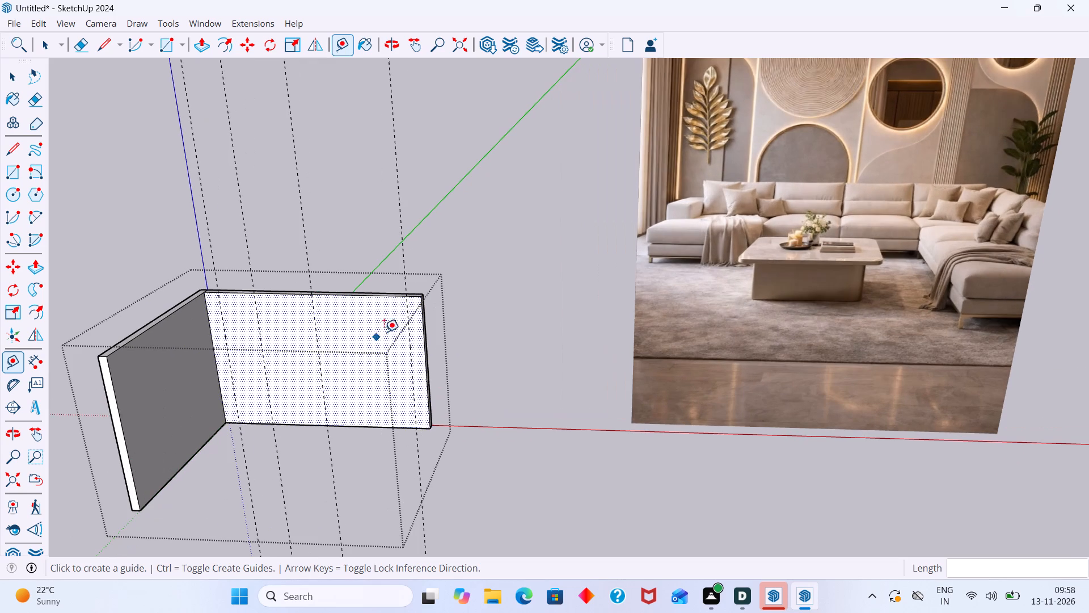
click(408, 312)
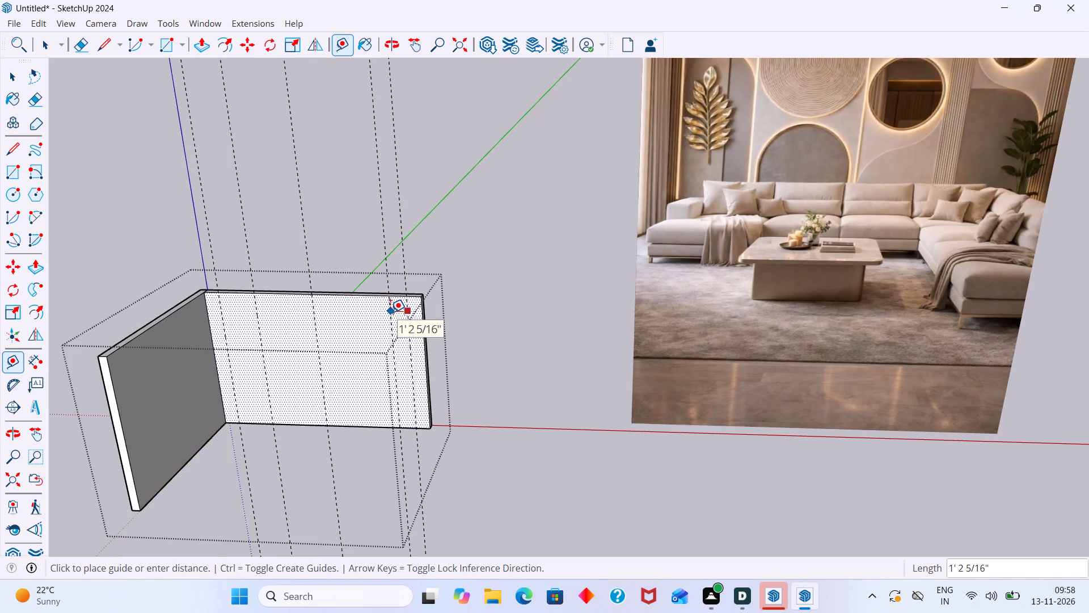
scroll(383, 312, down, 2)
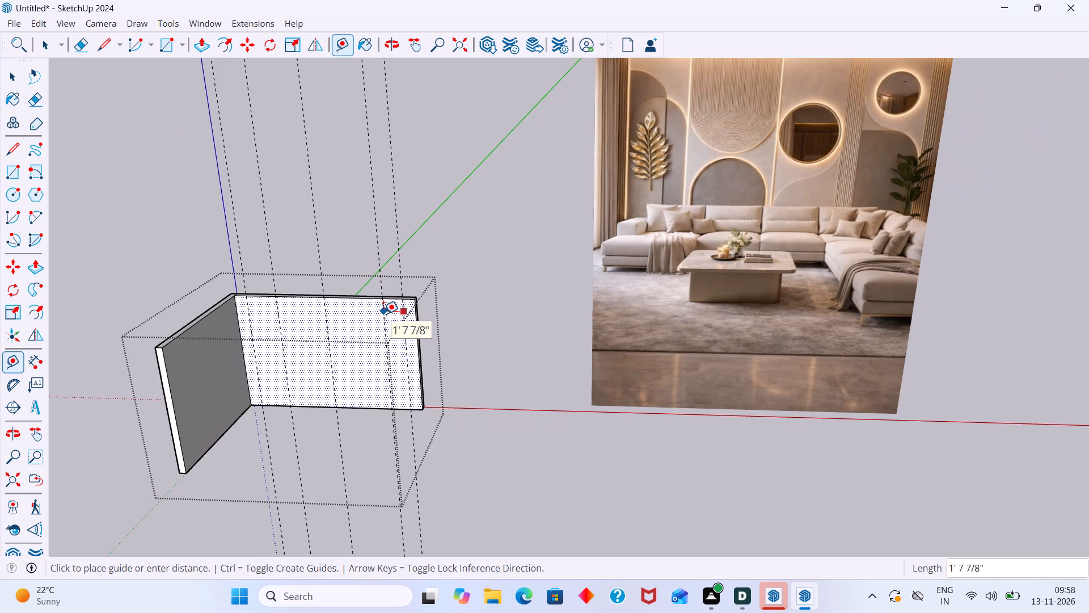
scroll(383, 314, down, 2)
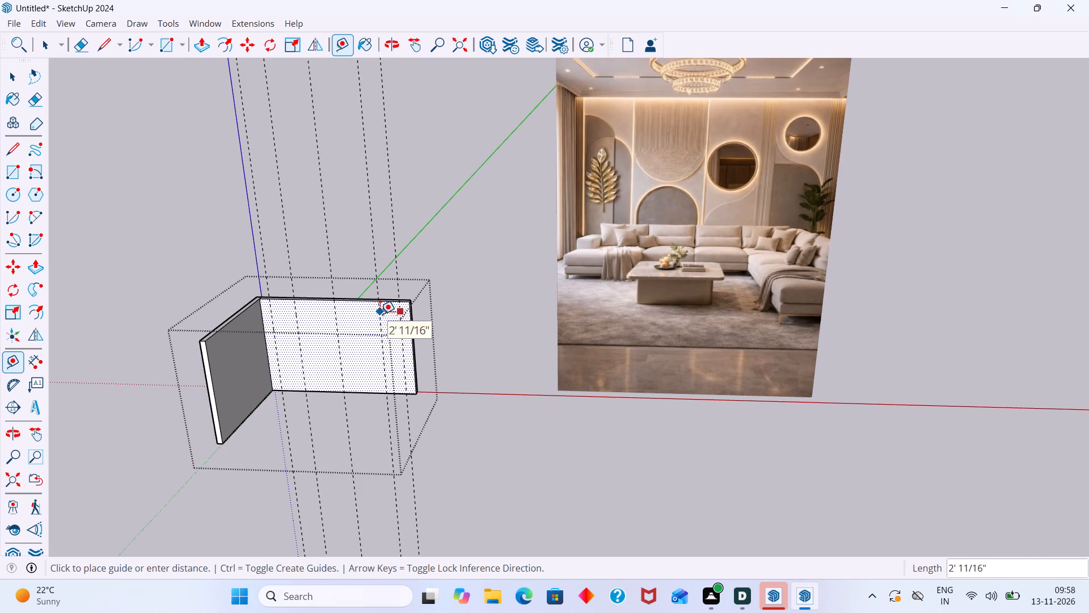
text(2.5')
key(Return)
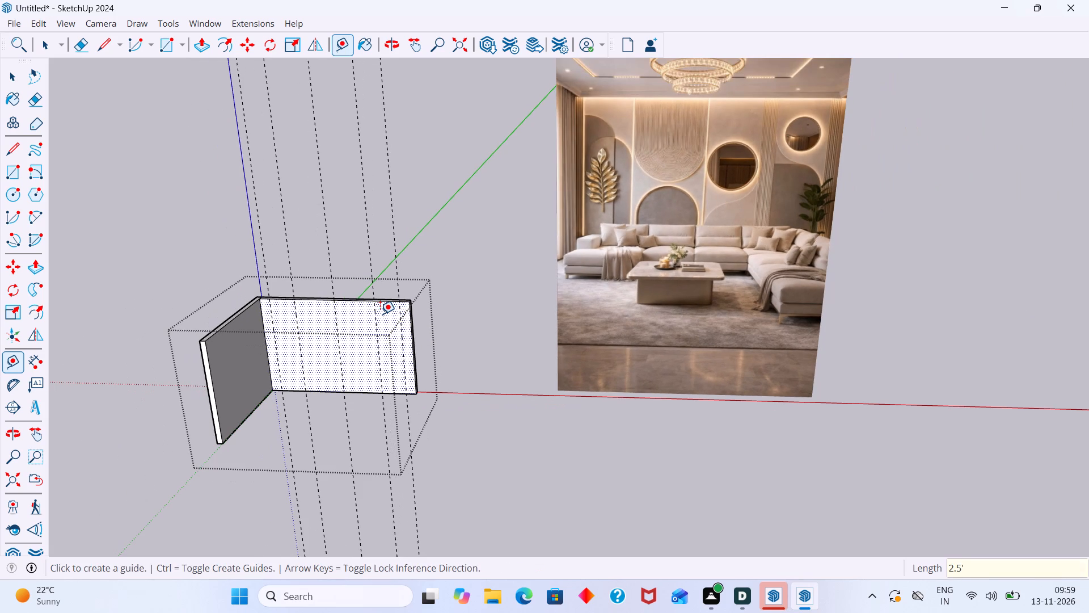
Draw full-height vertical lines on the back wall along the middle guide and the two guides toward the free end.
scroll(396, 322, up, 9)
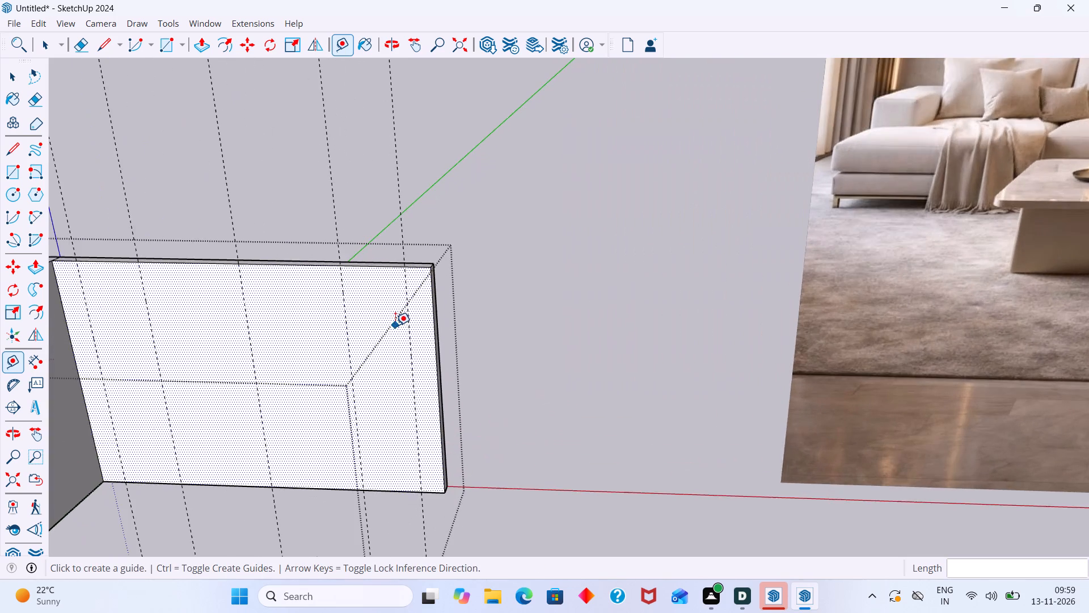
scroll(394, 325, down, 9)
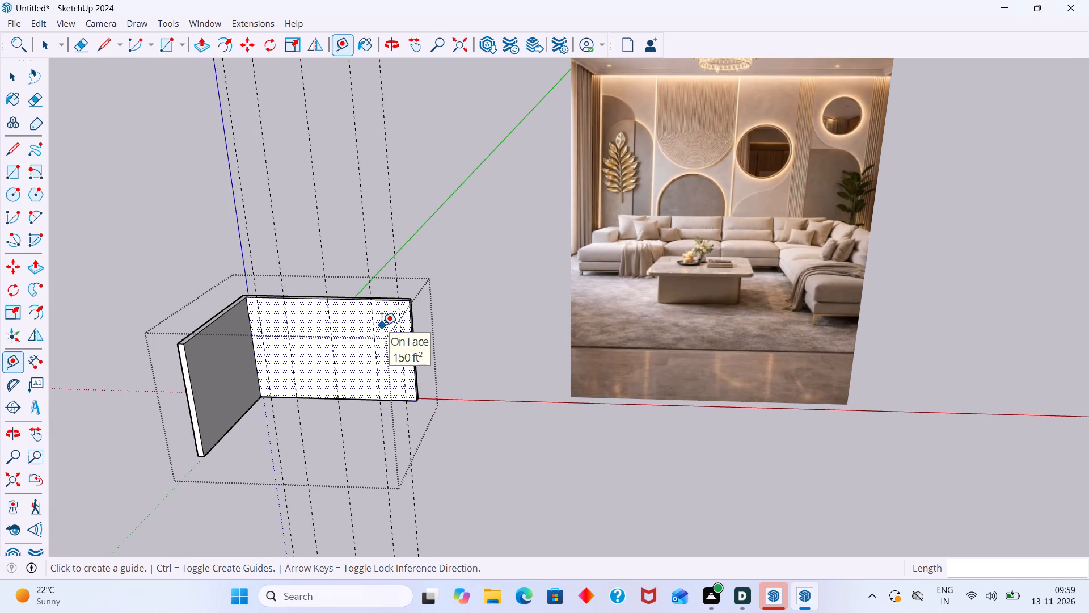
middle_drag(382, 326, 393, 317)
scroll(373, 316, up, 2)
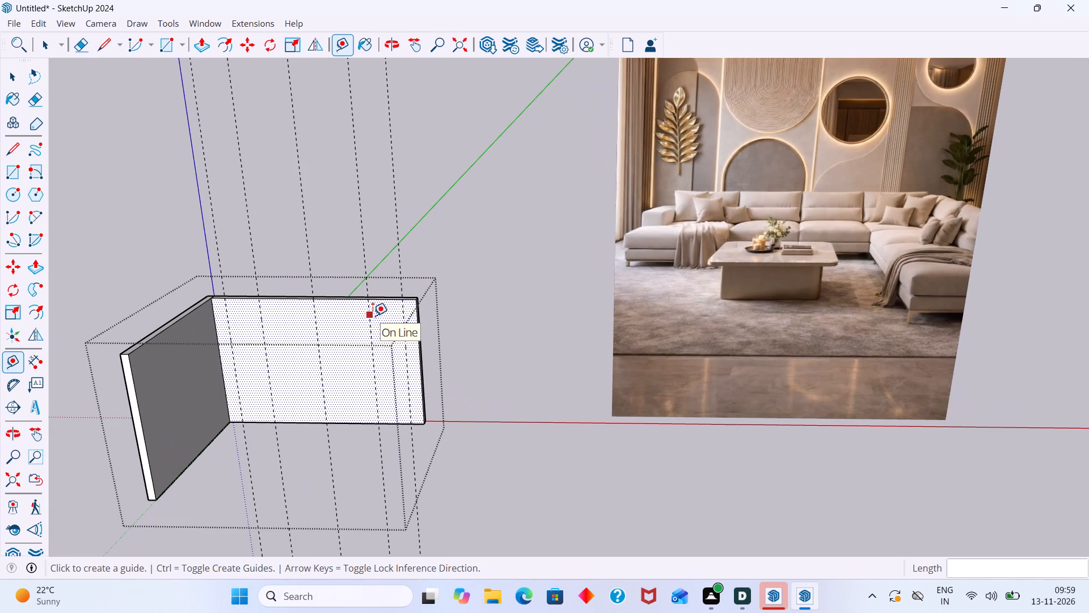
key(space)
key(l)
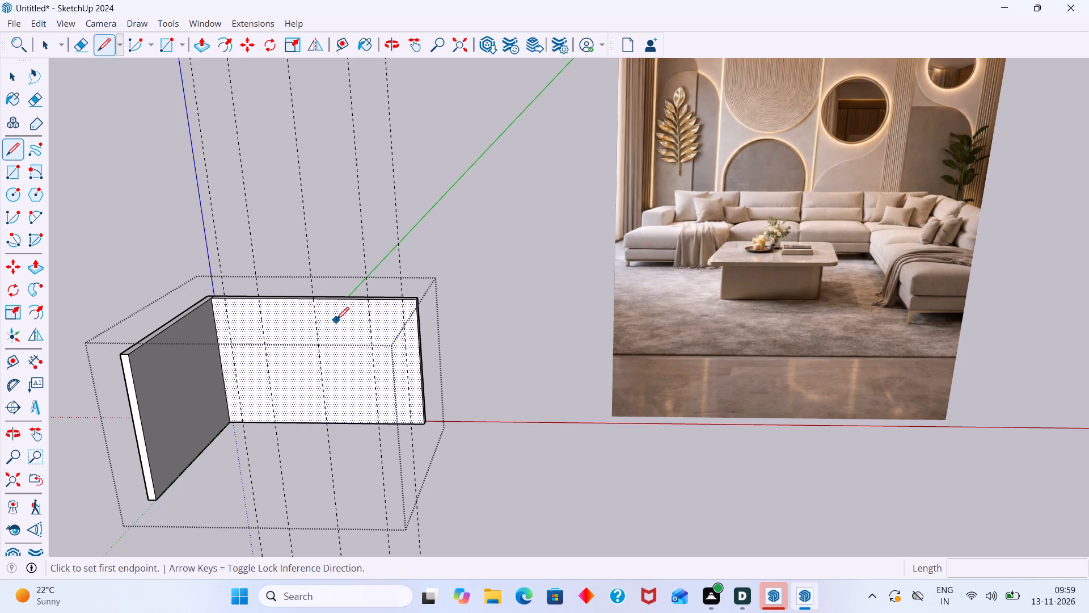
middle_drag(313, 345, 306, 366)
scroll(311, 350, down, 3)
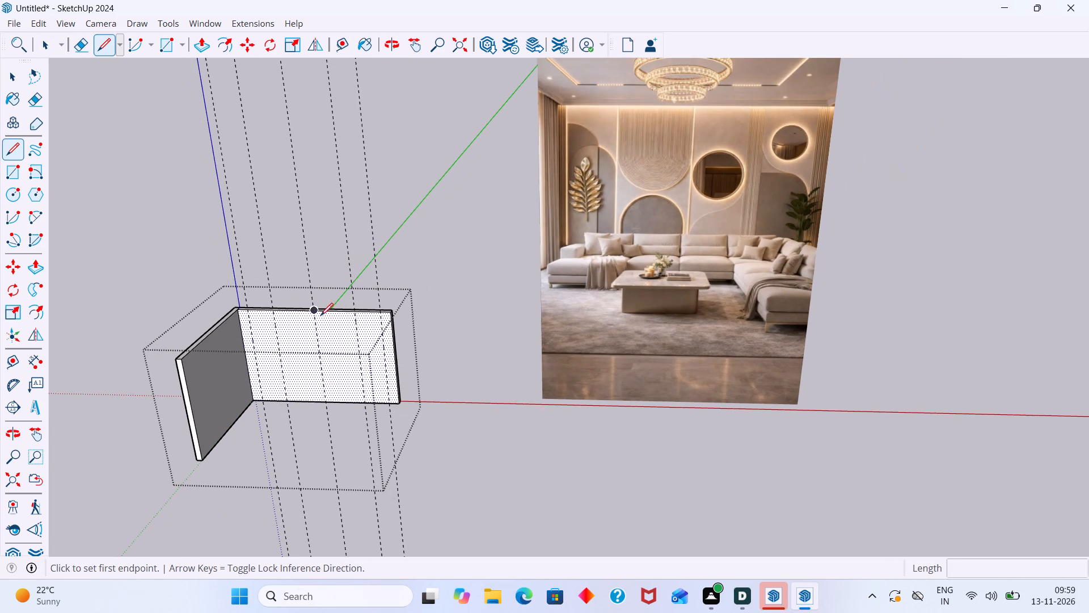
click(318, 312)
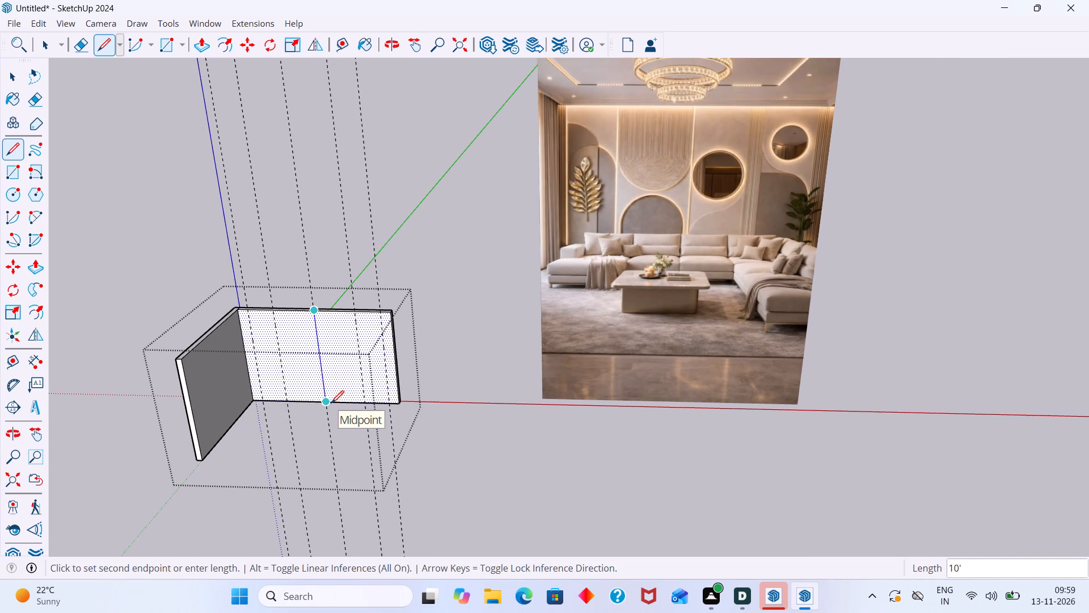
click(331, 403)
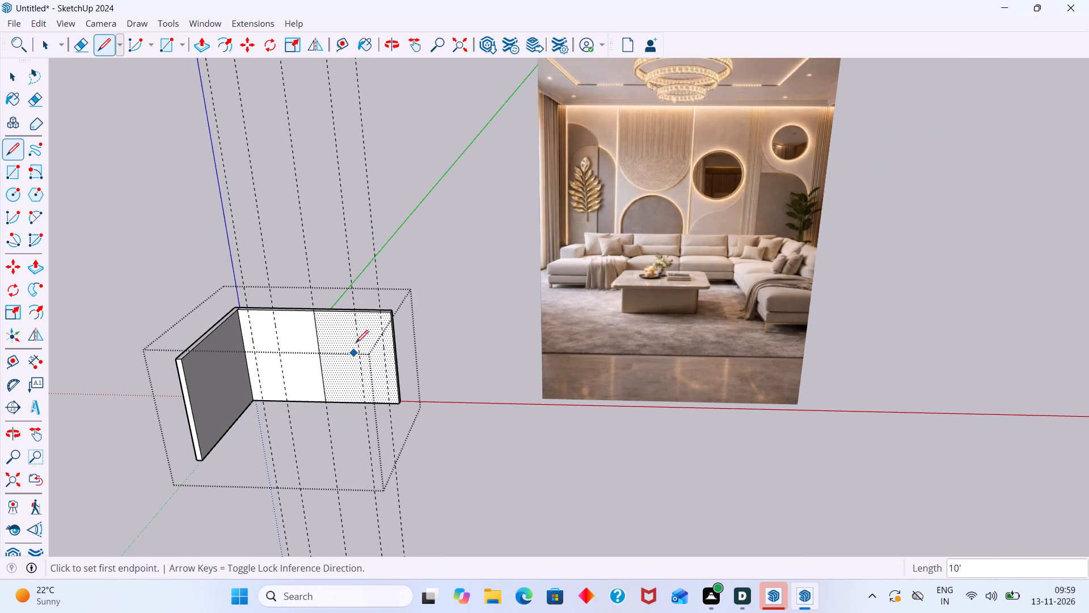
click(354, 313)
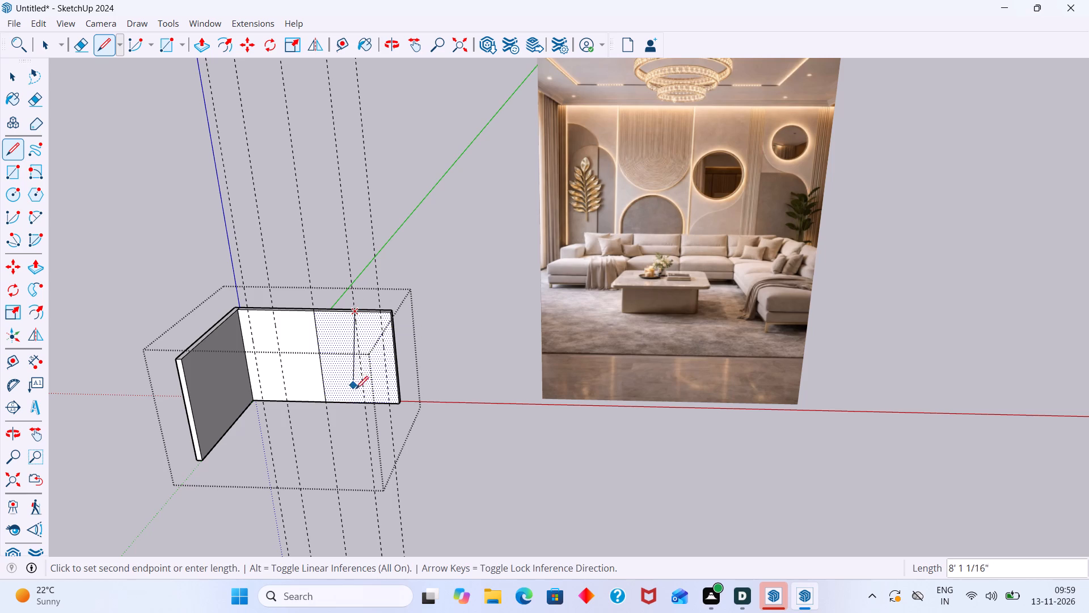
click(365, 402)
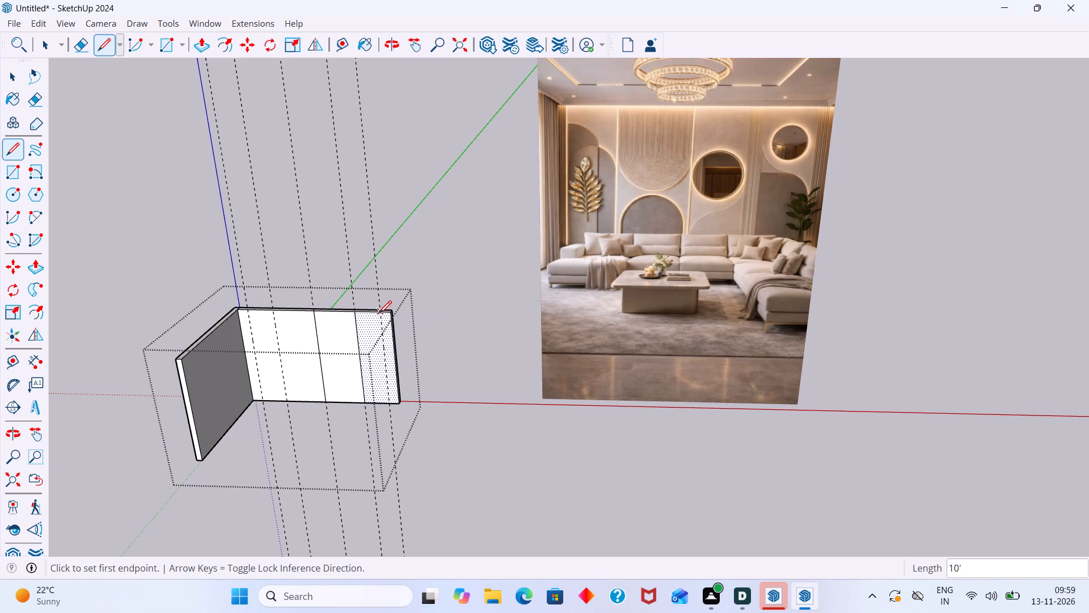
click(379, 313)
click(389, 401)
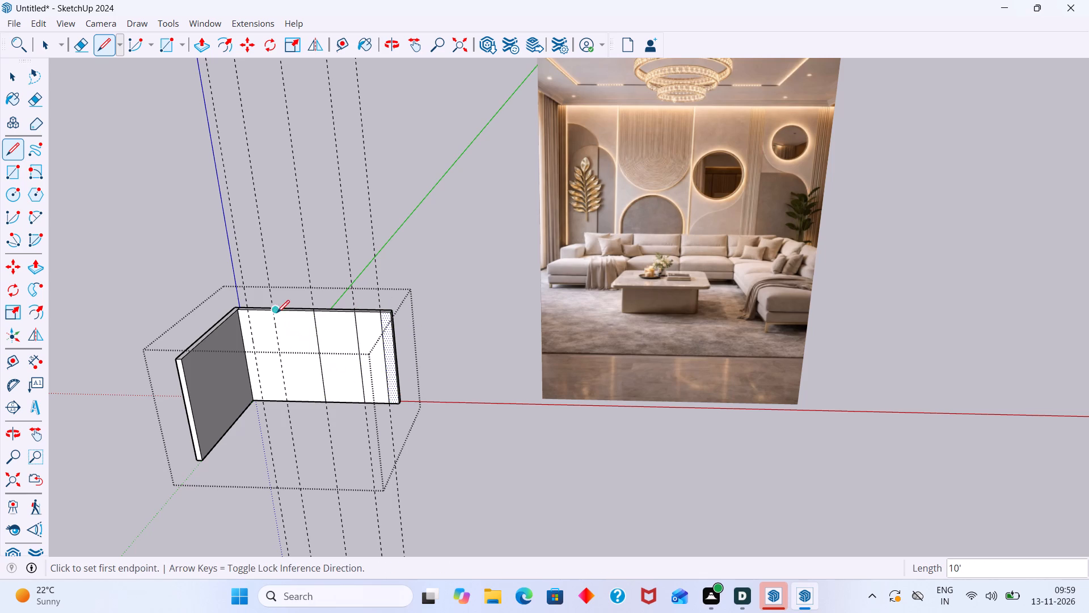
Draw full-height vertical lines on the back wall along the two guides between its middle and the corner.
click(277, 310)
click(289, 404)
click(251, 310)
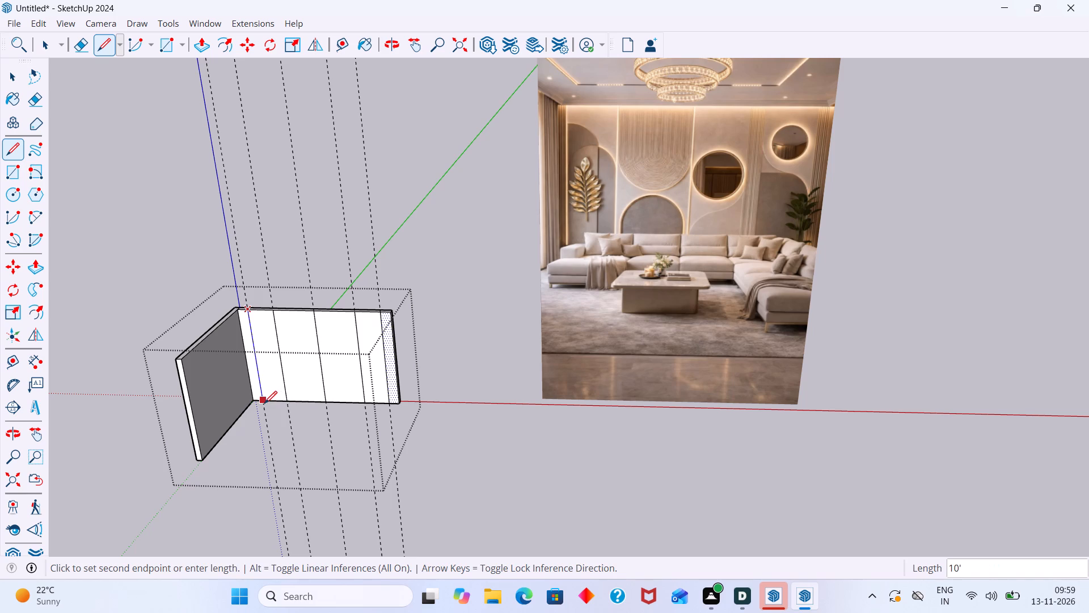
click(264, 404)
key(space)
Compare the back wall's vertical divisions with the panel layout in the reference image.
scroll(298, 346, down, 3)
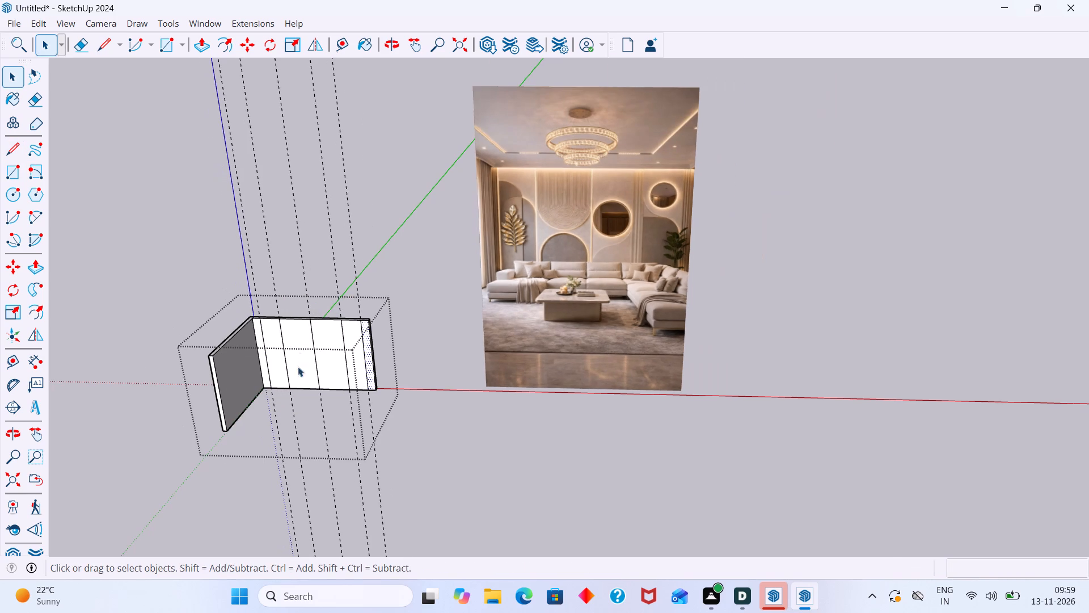
middle_drag(295, 380, 337, 383)
scroll(271, 382, up, 2)
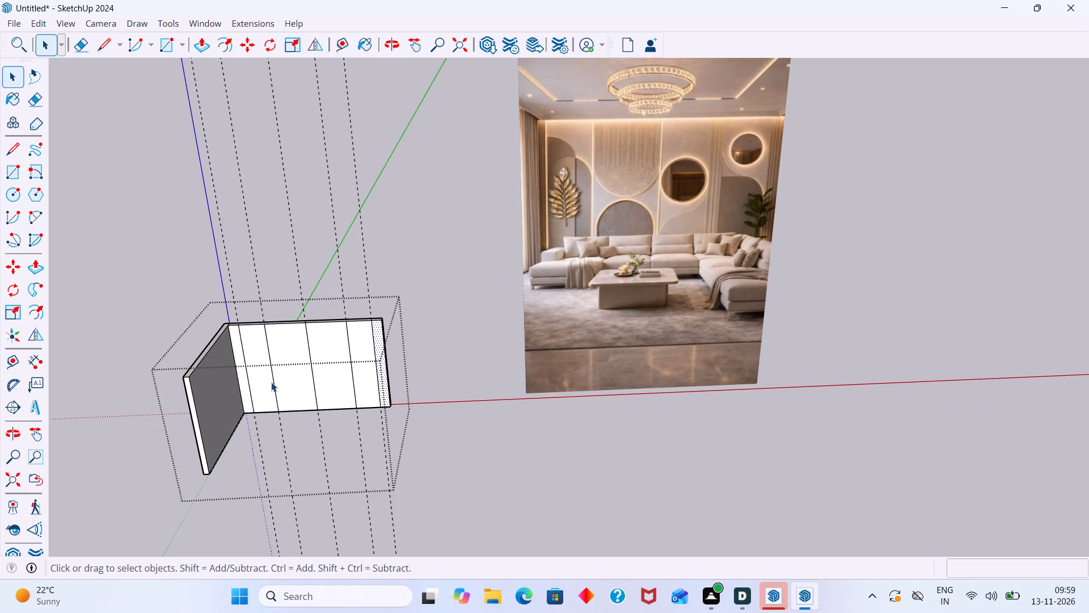
scroll(272, 380, down, 2)
scroll(241, 378, up, 1)
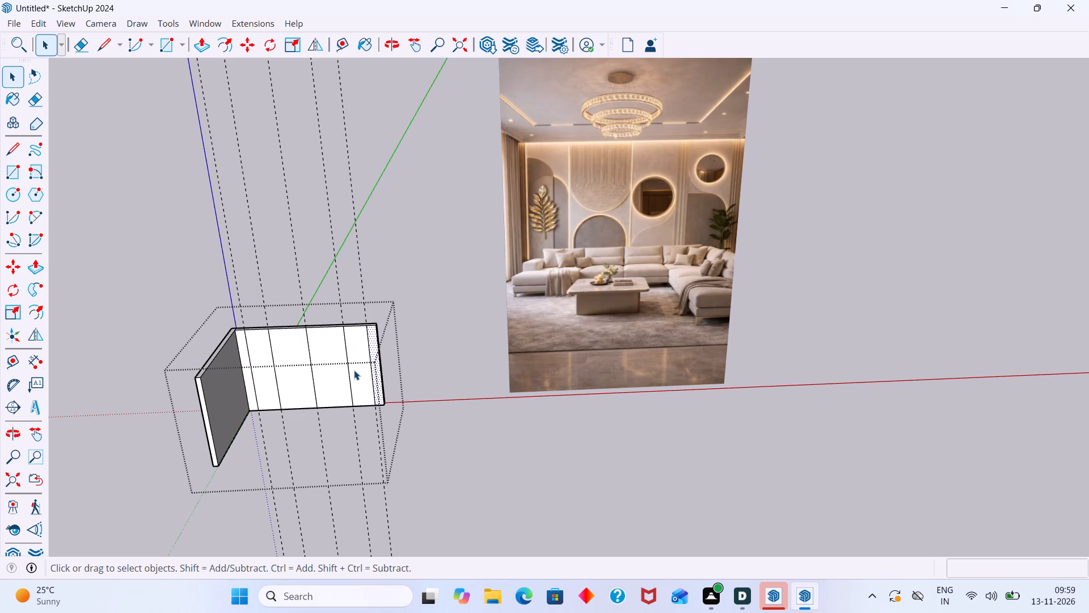
scroll(350, 370, down, 1)
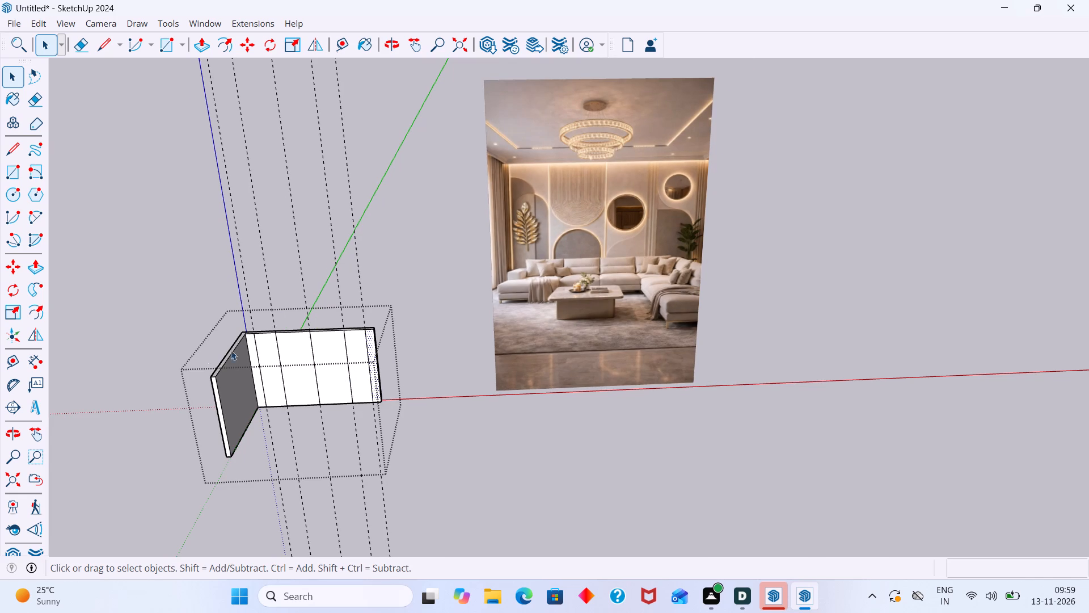
scroll(267, 360, up, 1)
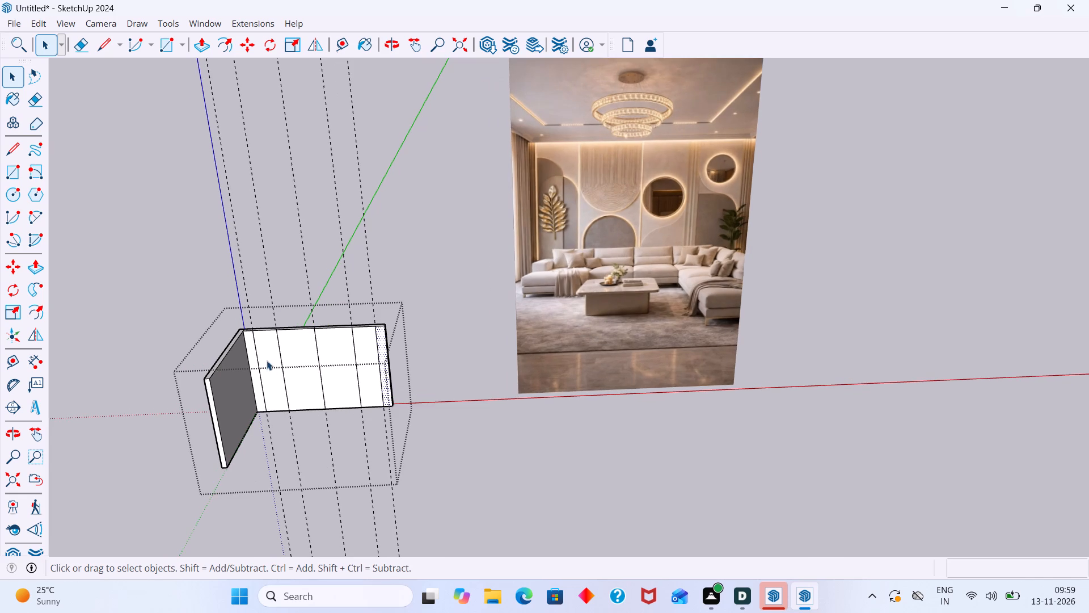
scroll(265, 359, up, 1)
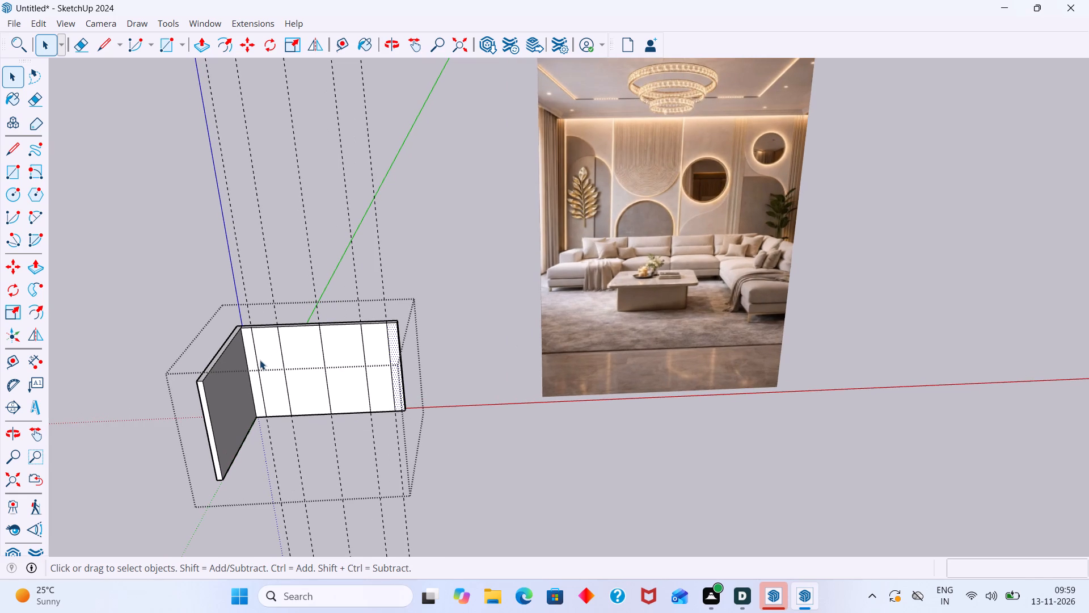
Delete the back wall's vertical line nearest the corner and erase the guide along it.
scroll(260, 360, up, 3)
scroll(259, 361, down, 2)
scroll(259, 361, up, 3)
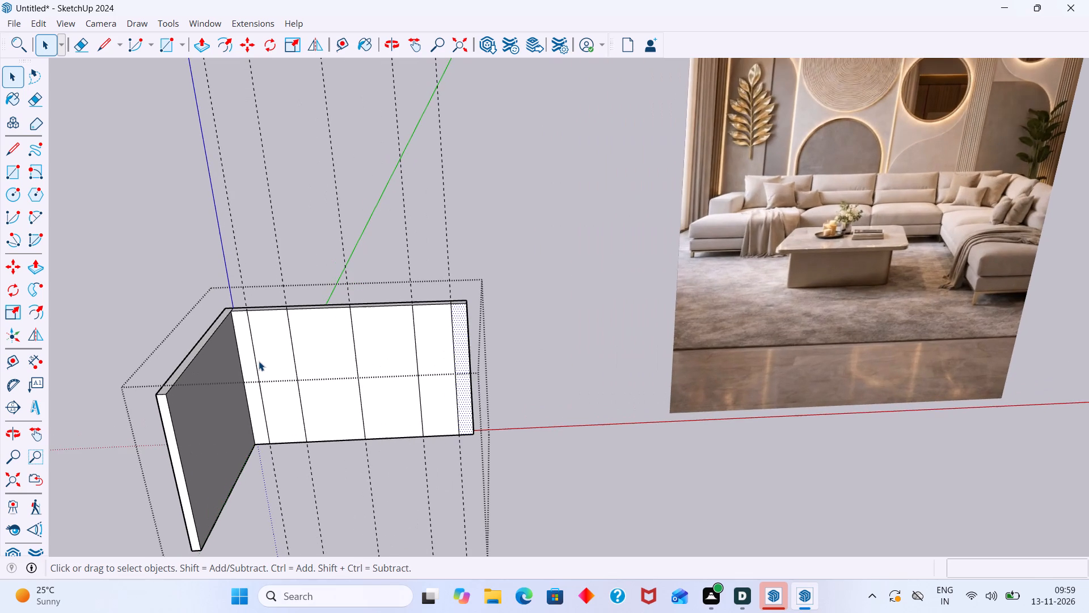
click(256, 355)
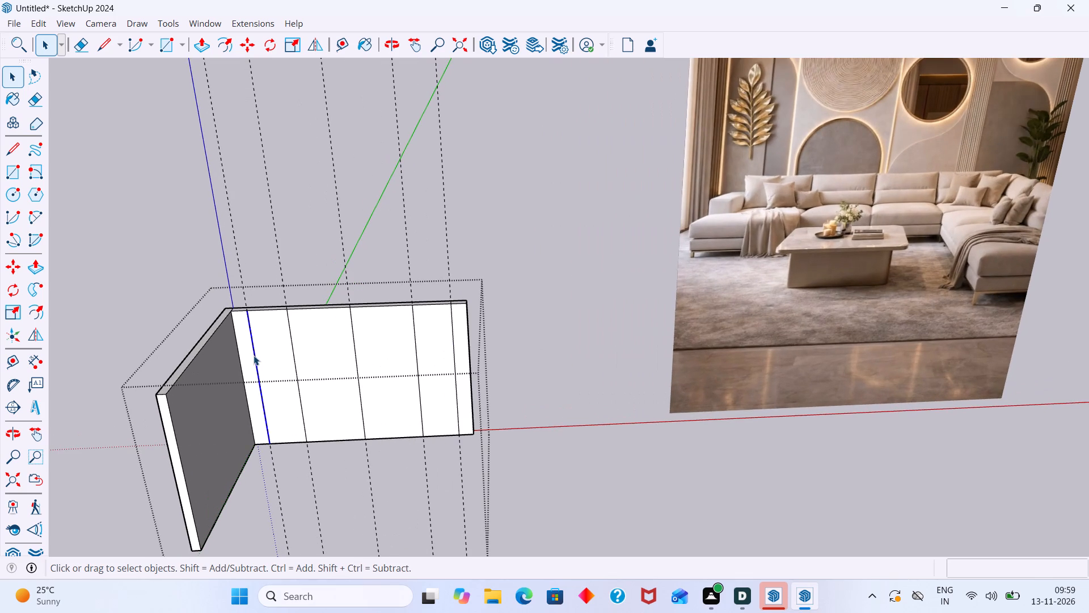
key(Delete)
key(e)
drag(254, 238, 234, 234)
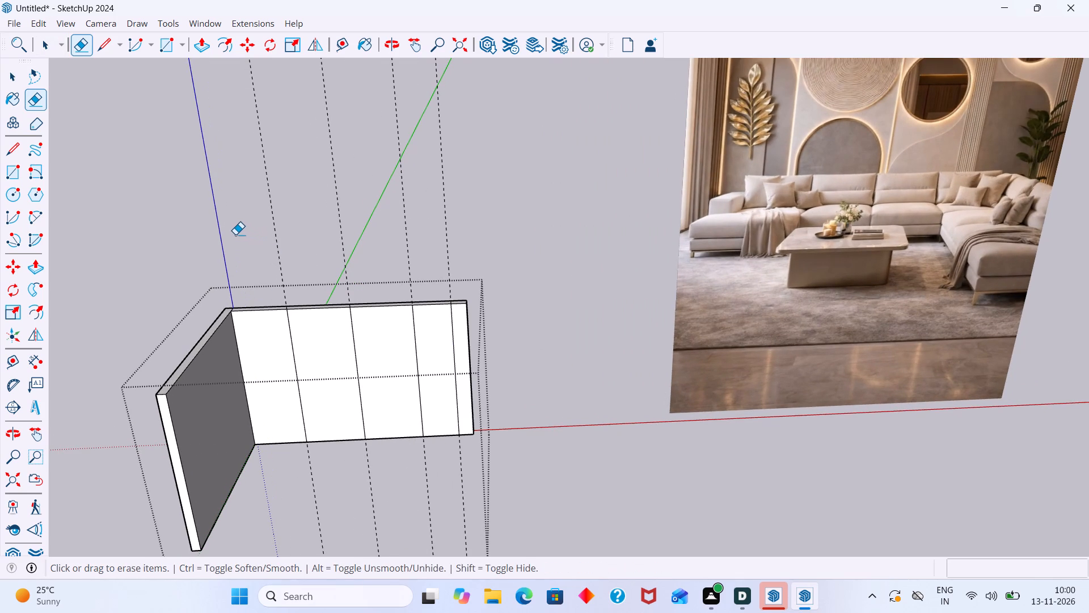
Place a vertical guide on the back wall 6" from its corner edge.
key(t)
scroll(234, 324, up, 3)
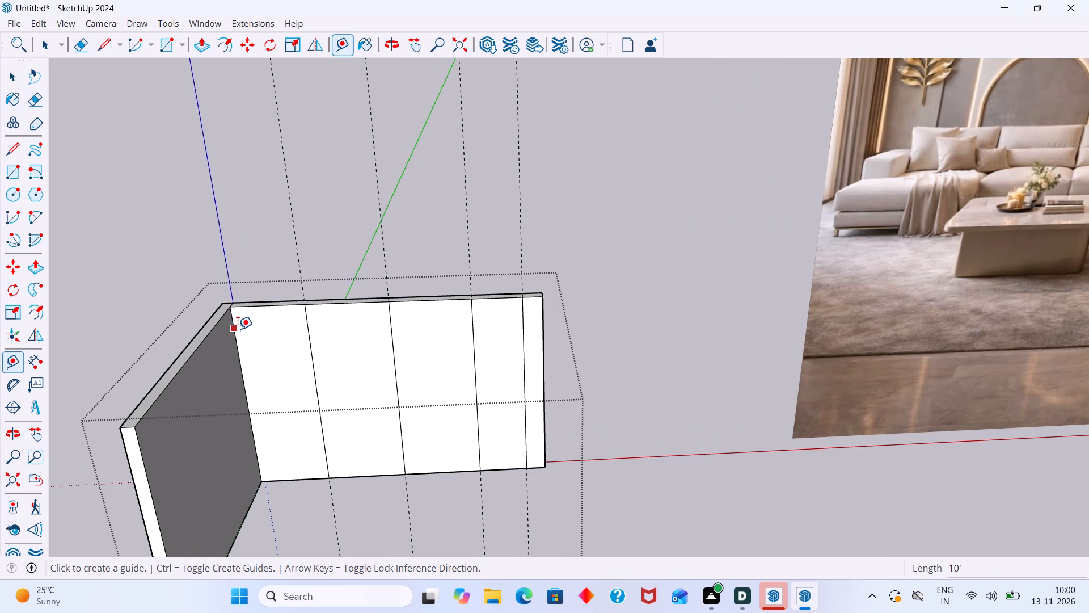
click(238, 329)
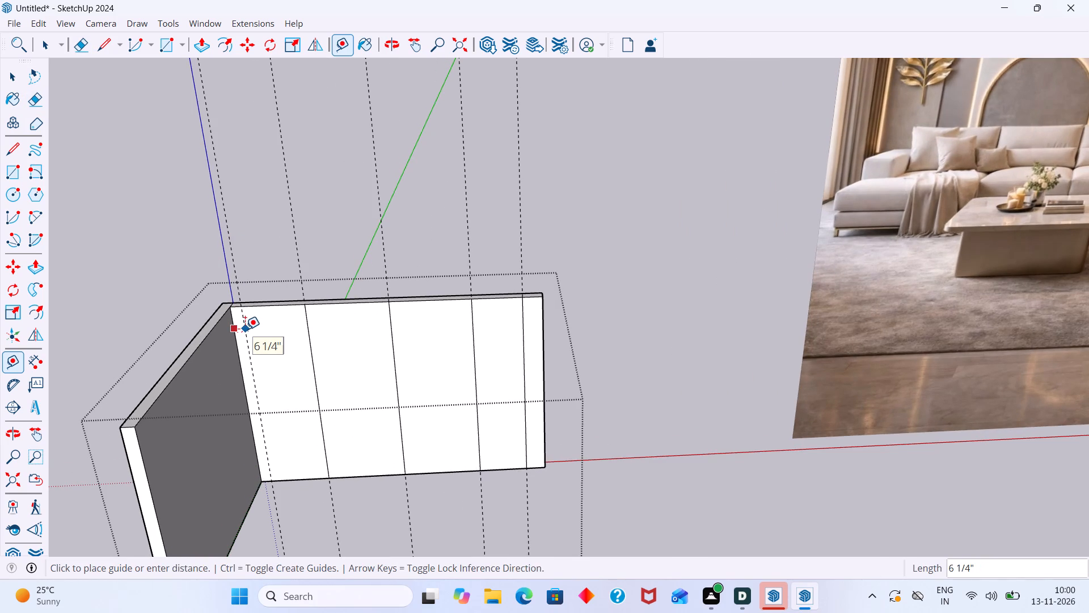
key(6)
key(shift+quotedbl)
key(Return)
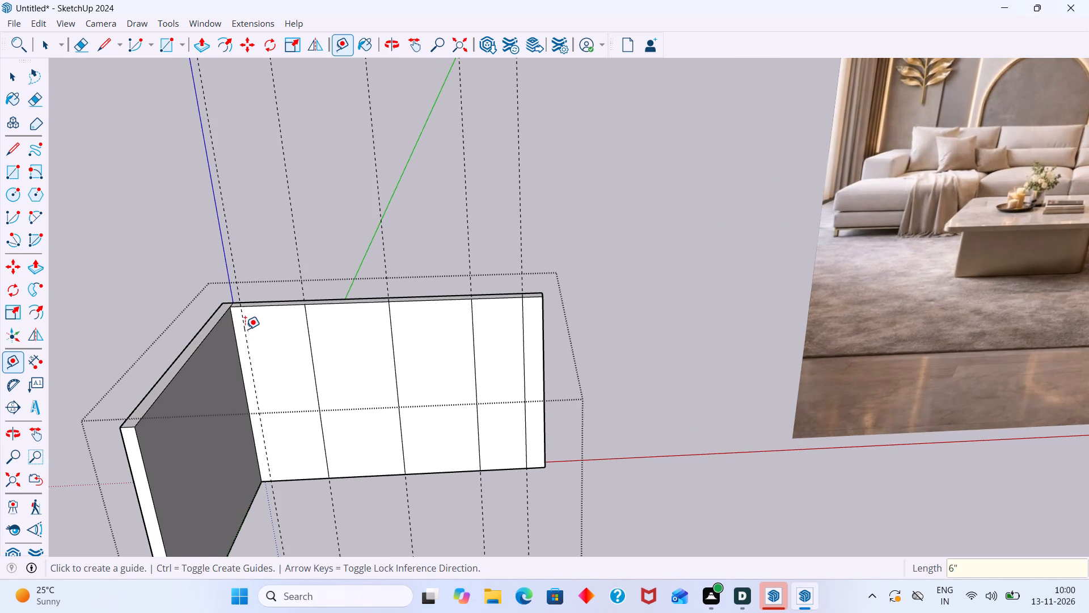
key(space)
scroll(346, 353, down, 6)
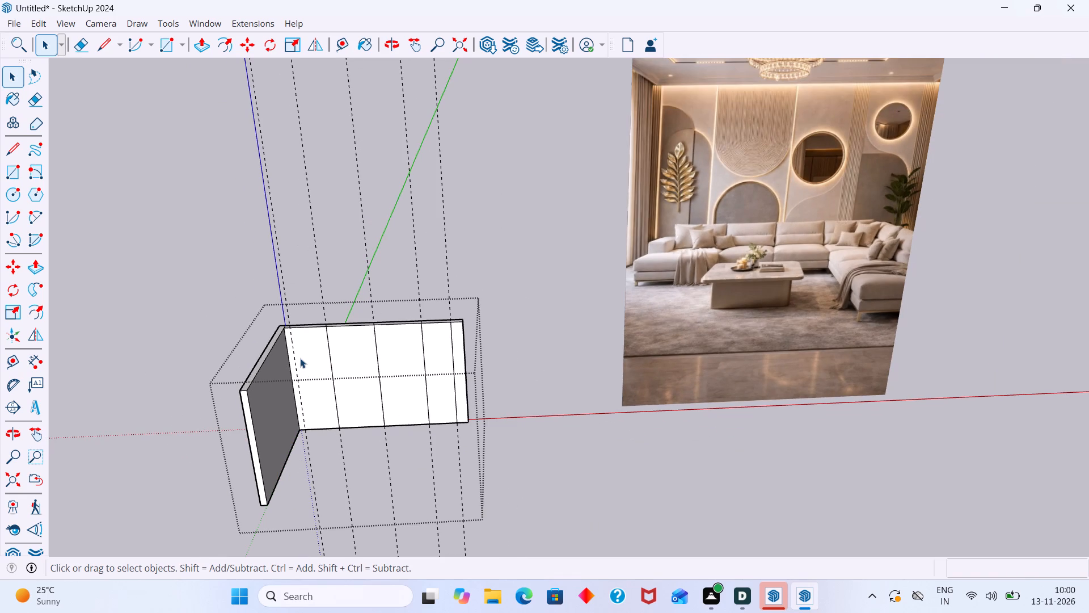
Draw a full-height 10' vertical line on the back wall along the guide next to the corner.
key(l)
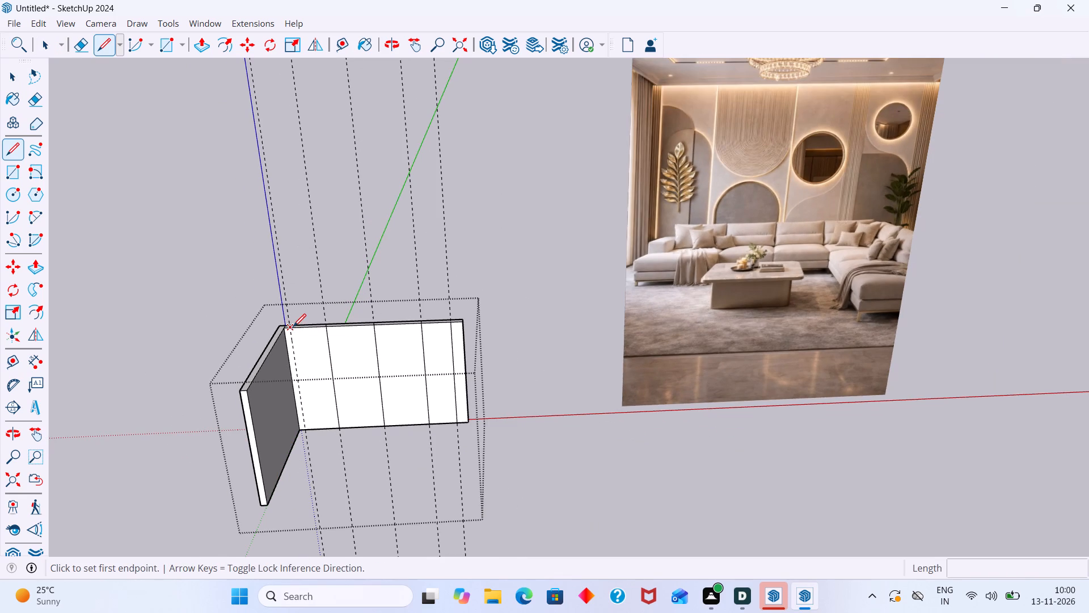
click(293, 326)
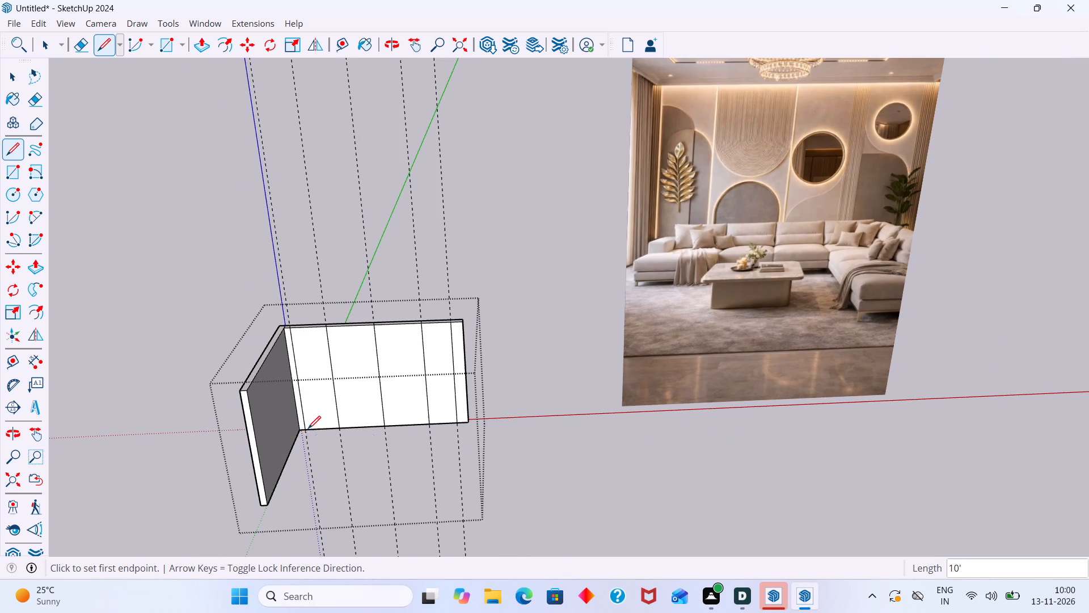
click(308, 429)
key(space)
Check each vertical section of the back wall to see whether it is a separate face.
scroll(386, 381, down, 5)
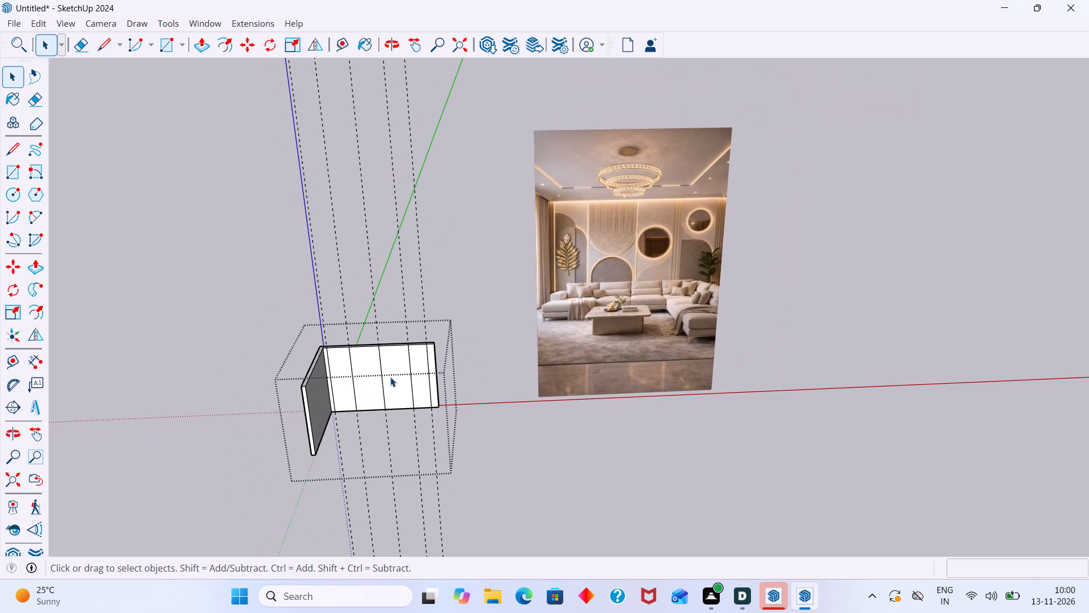
middle_drag(391, 377, 388, 359)
scroll(429, 304, up, 1)
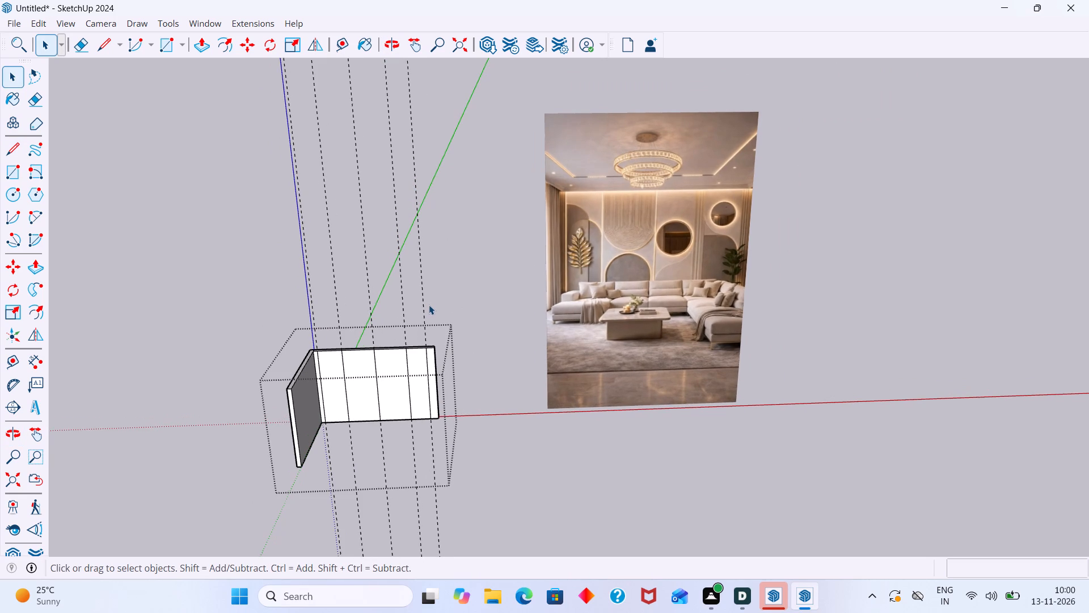
middle_drag(429, 309, 432, 336)
scroll(380, 373, up, 2)
click(367, 373)
scroll(367, 373, up, 1)
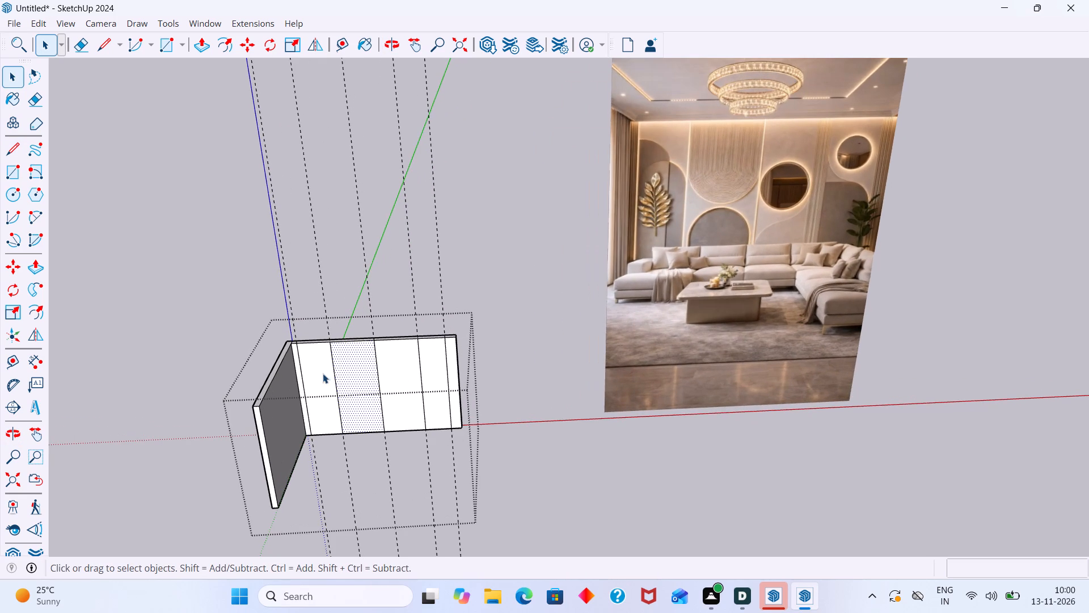
click(323, 373)
scroll(300, 377, up, 5)
click(298, 377)
click(329, 375)
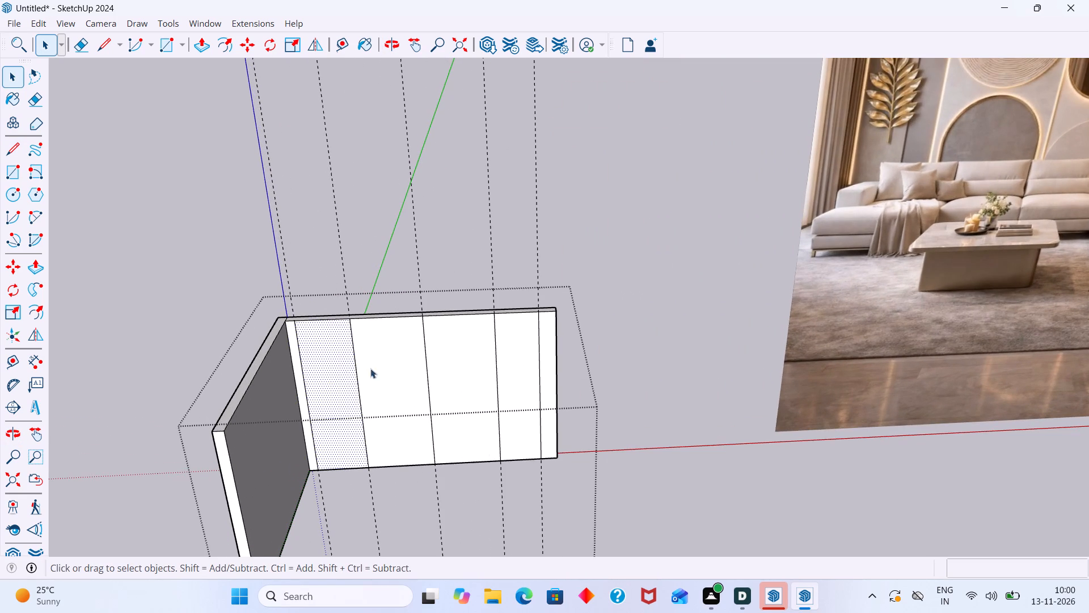
click(387, 367)
click(440, 366)
click(512, 371)
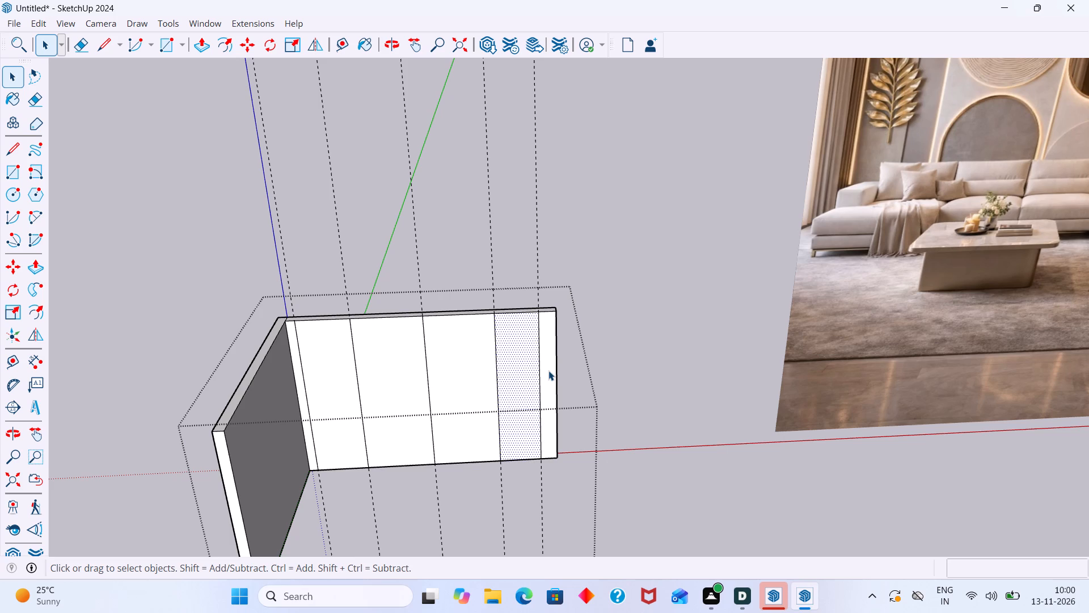
click(548, 371)
click(589, 248)
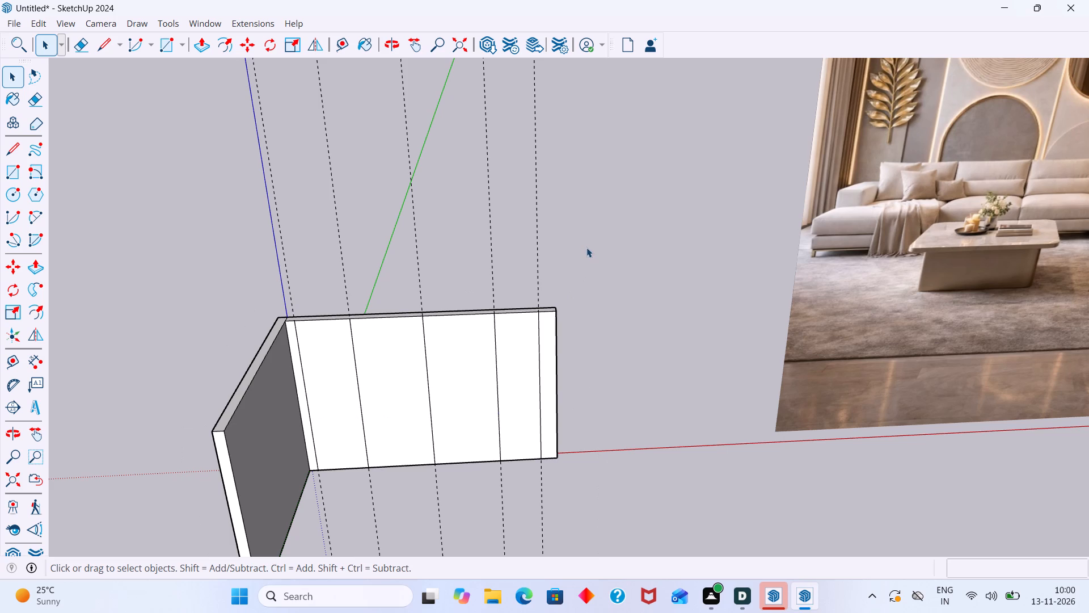
Erase all the vertical construction guides running through the back wall.
key(e)
drag(596, 212, 318, 179)
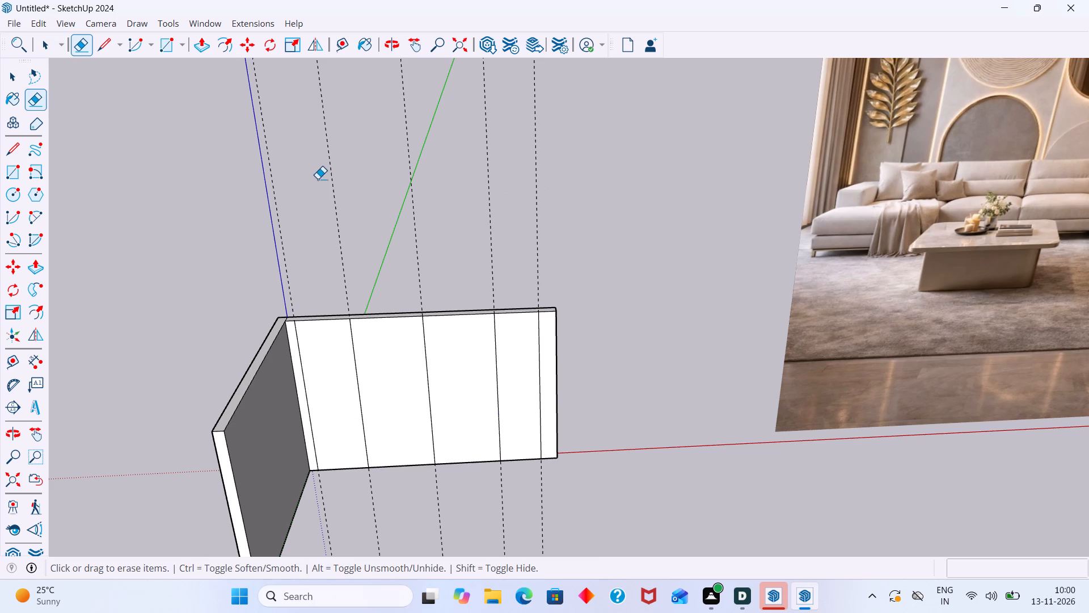
drag(318, 179, 265, 198)
click(277, 198)
key(space)
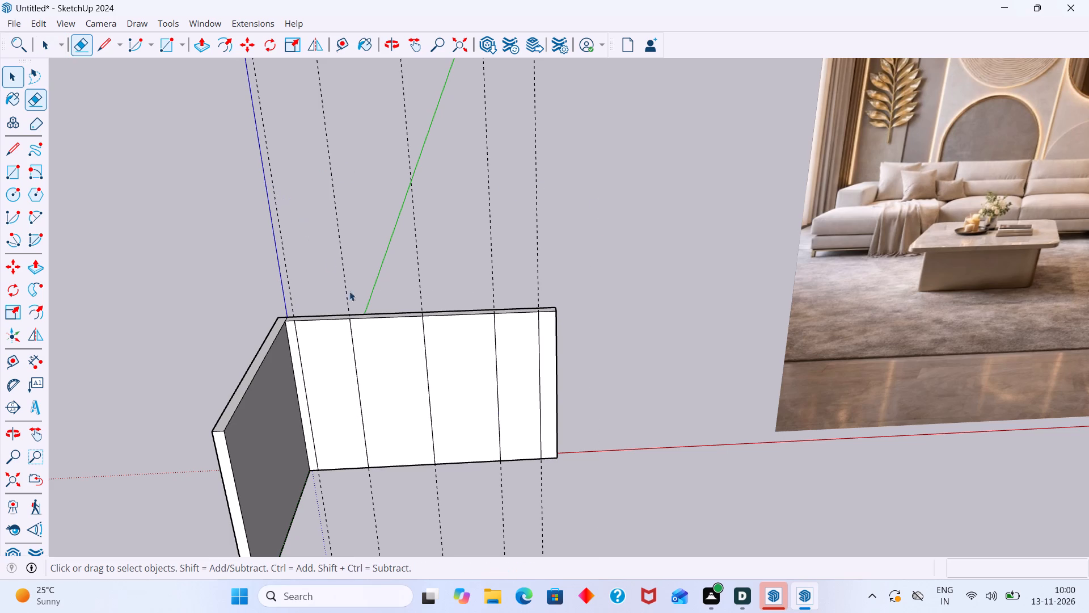
double_click(372, 354)
click(373, 358)
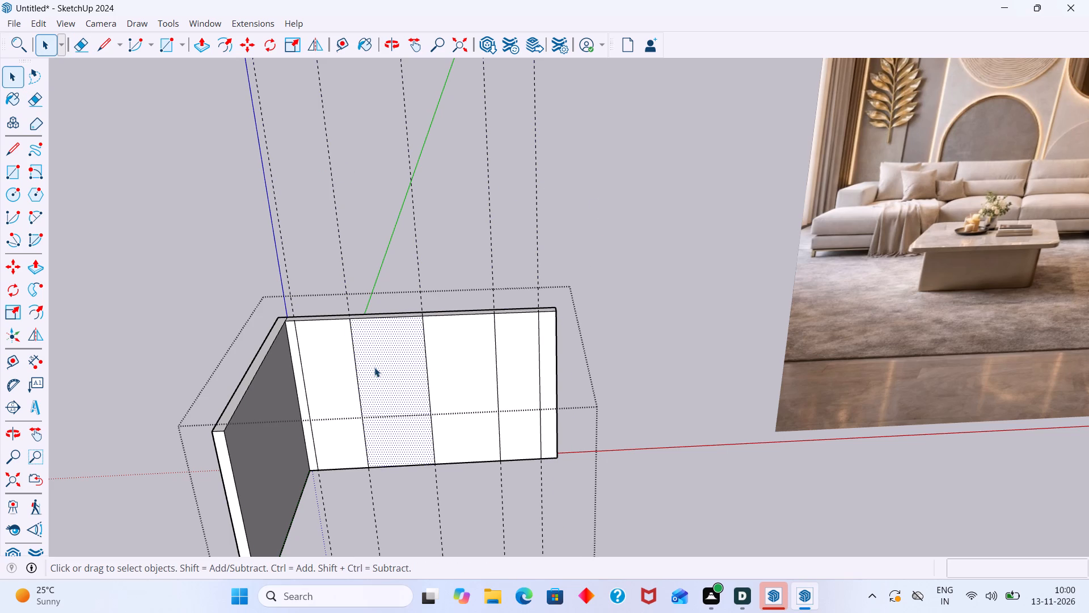
key(e)
drag(560, 221, 271, 205)
scroll(336, 207, down, 3)
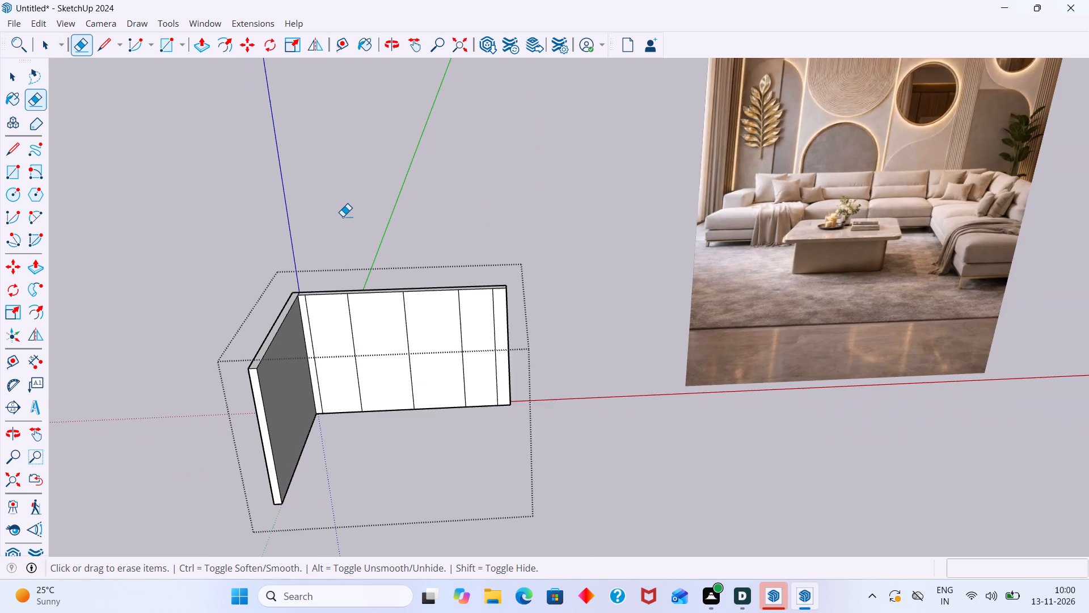
scroll(343, 216, down, 3)
key(space)
Examine the back wall's vertical sections against the decorative wall panels in the reference image.
shift+middle_drag(378, 213, 335, 377)
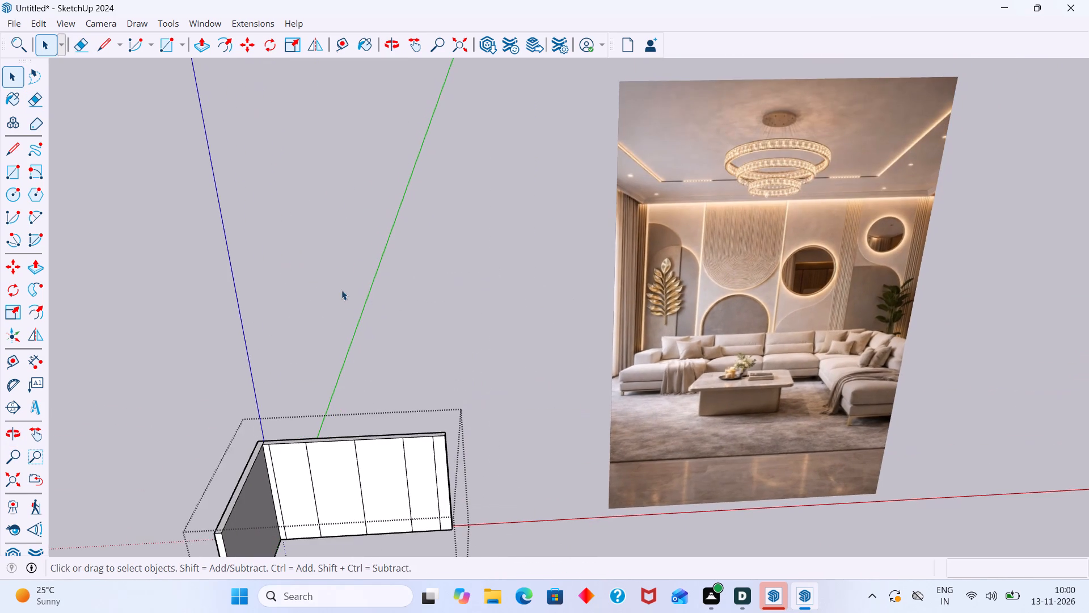
click(337, 285)
scroll(340, 314, down, 5)
middle_drag(331, 355, 326, 278)
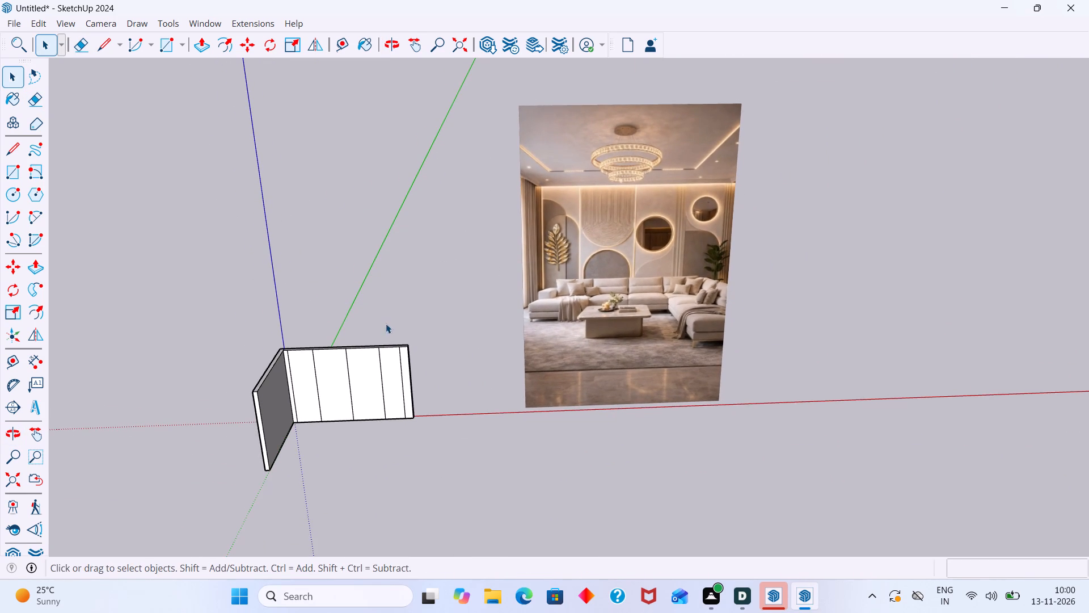
middle_drag(330, 378, 357, 412)
scroll(315, 412, up, 2)
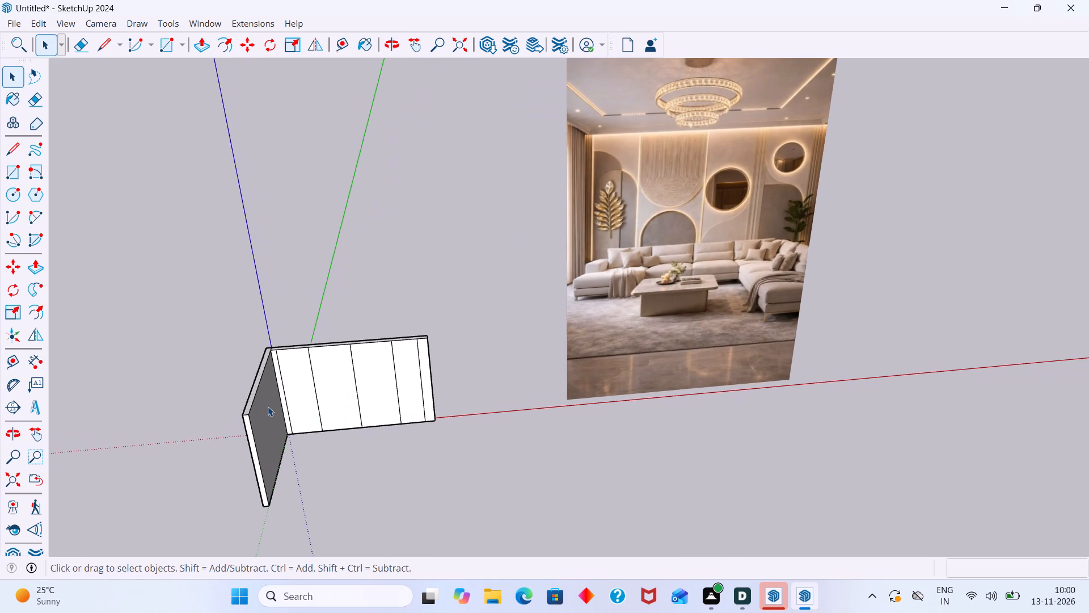
scroll(269, 406, up, 3)
scroll(277, 397, down, 2)
middle_drag(283, 375, 271, 350)
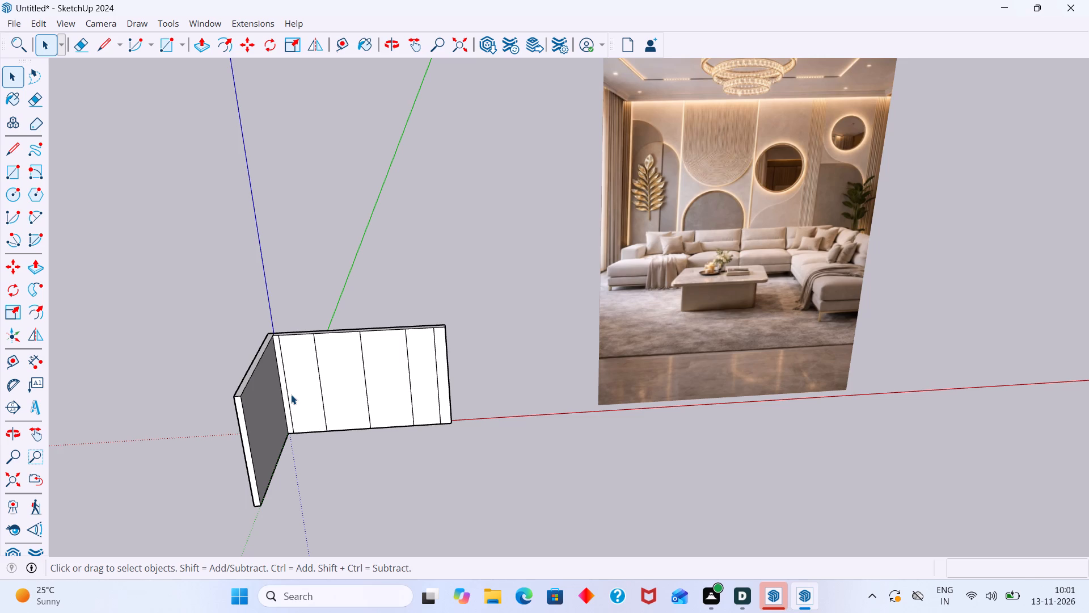
middle_drag(291, 401, 277, 385)
middle_drag(278, 391, 283, 415)
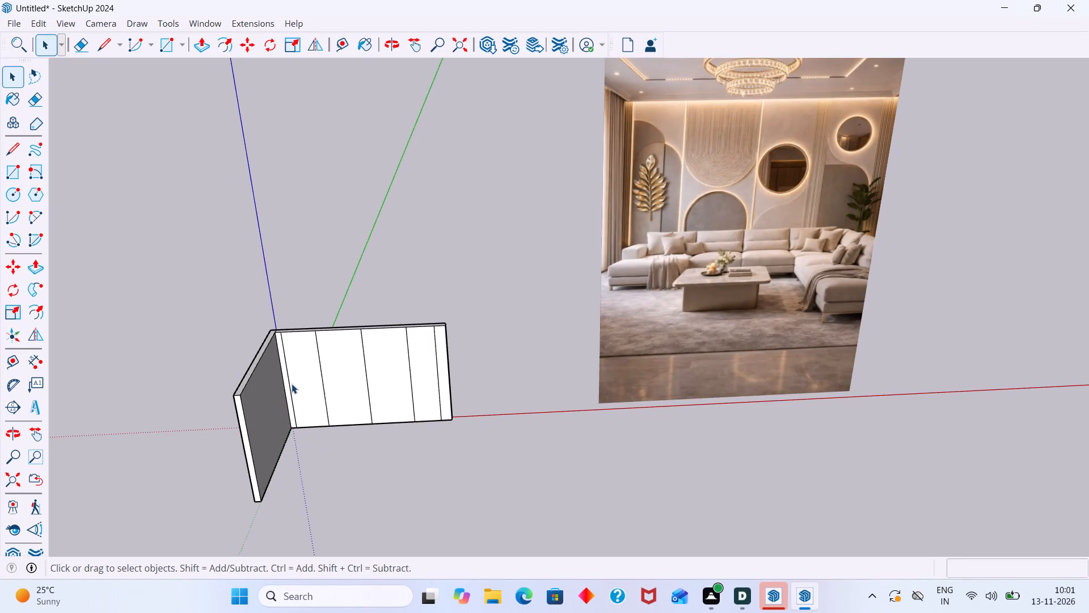
scroll(292, 377, up, 1)
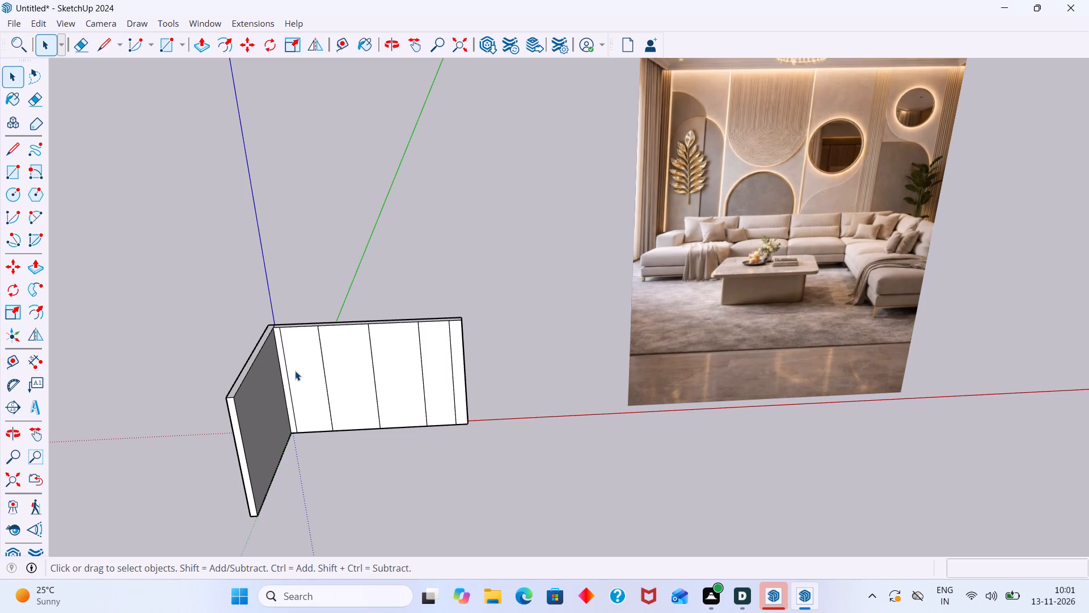
click(295, 371)
scroll(295, 371, up, 1)
double_click(296, 370)
click(298, 372)
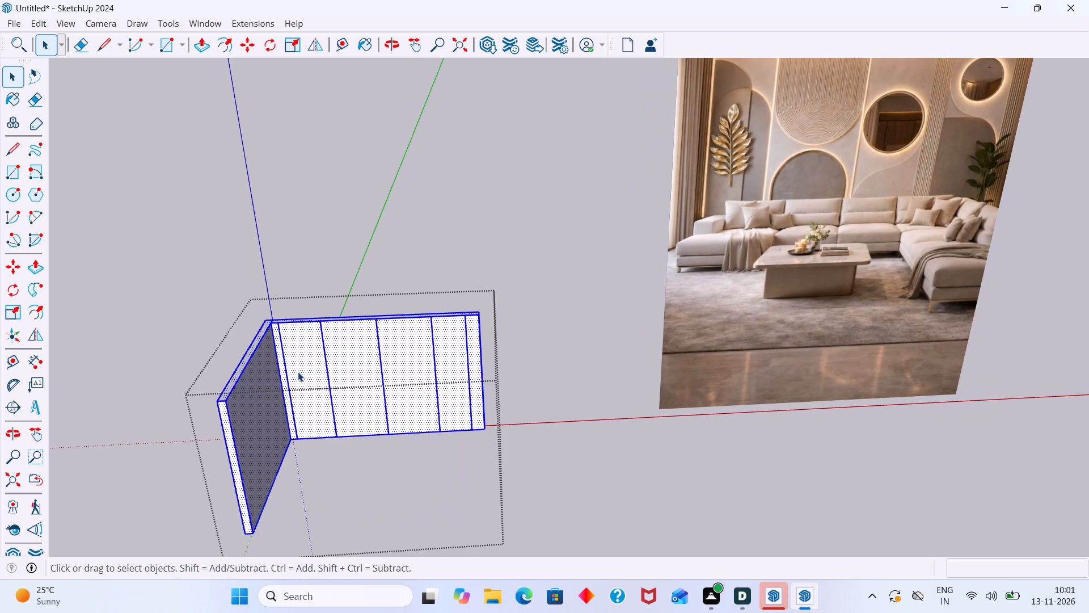
click(298, 372)
scroll(299, 372, down, 1)
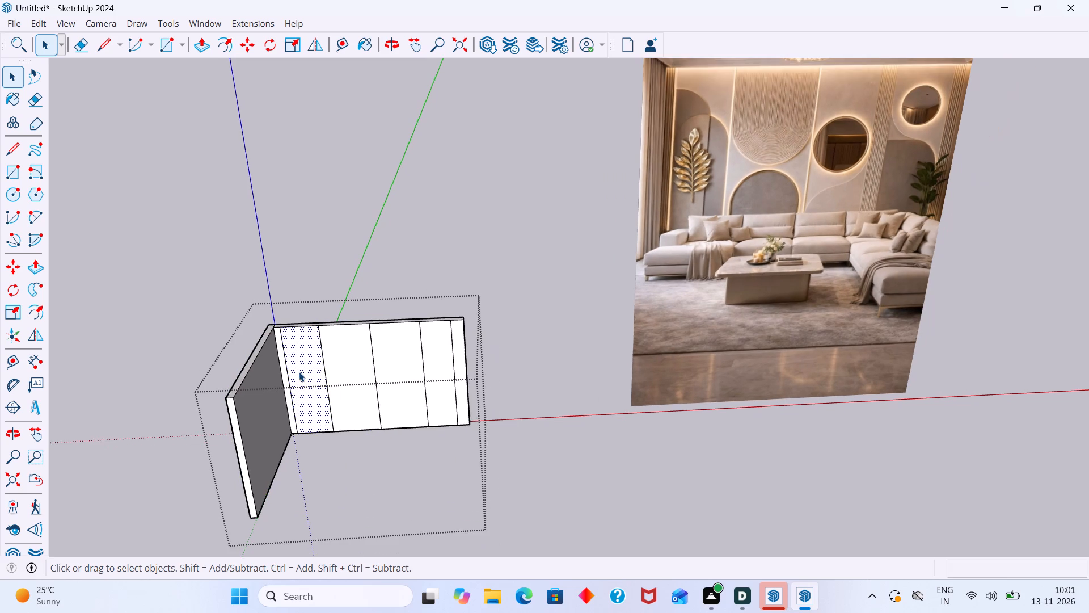
scroll(299, 372, down, 1)
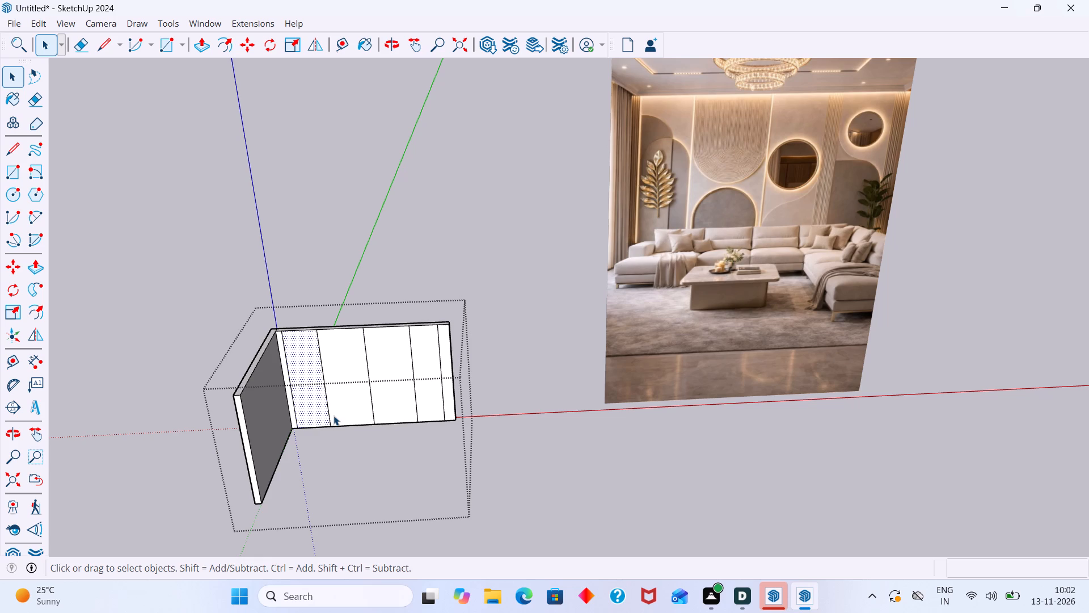
scroll(341, 420, down, 3)
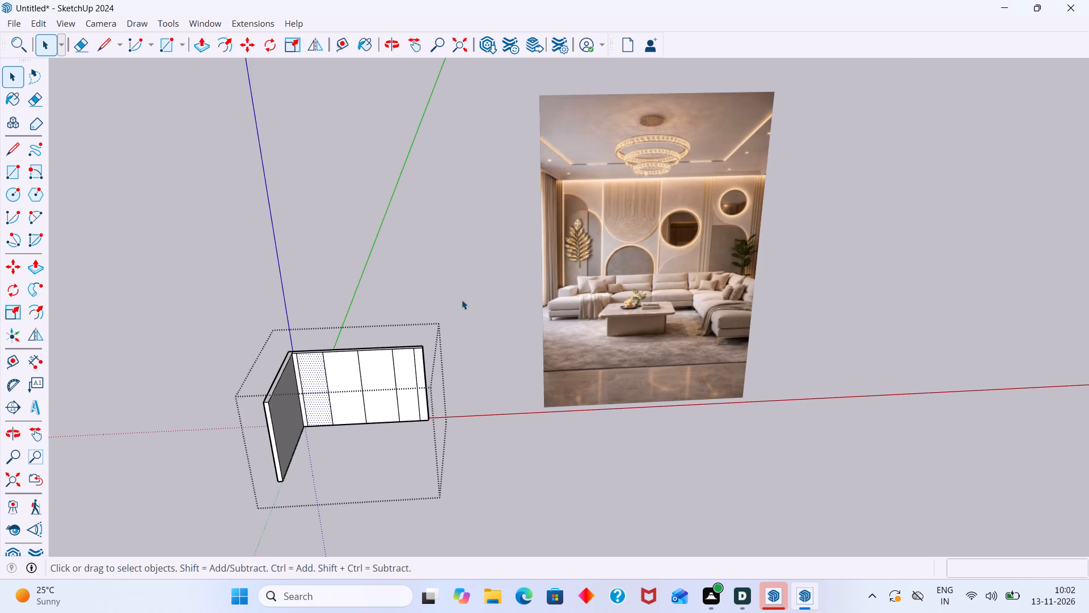
click(462, 300)
middle_drag(455, 438, 513, 443)
scroll(341, 426, up, 1)
middle_drag(328, 421, 313, 403)
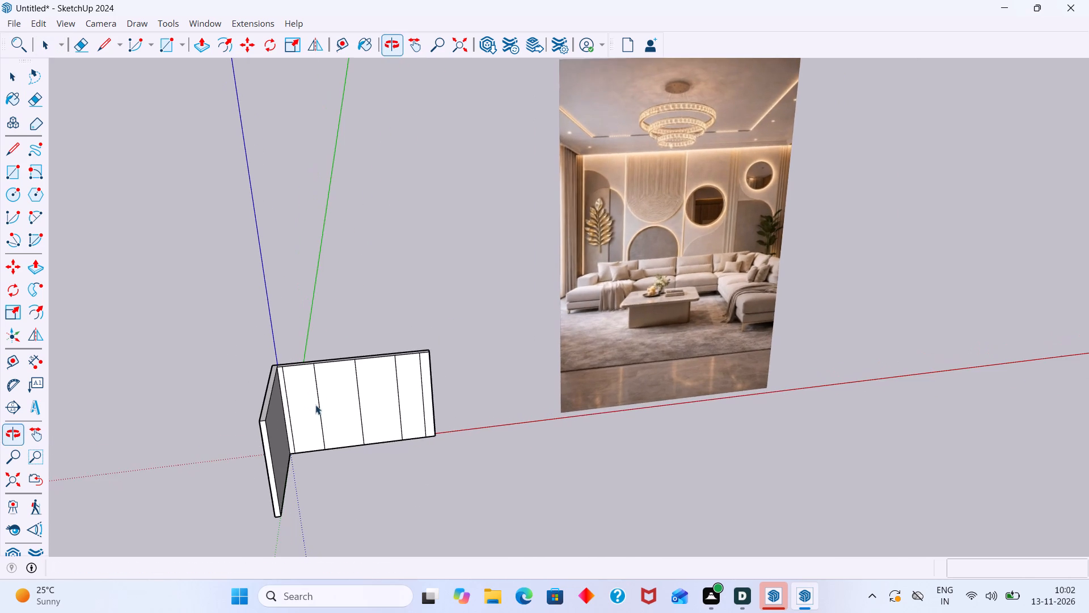
scroll(331, 431, up, 3)
middle_drag(297, 433, 286, 433)
scroll(290, 433, down, 2)
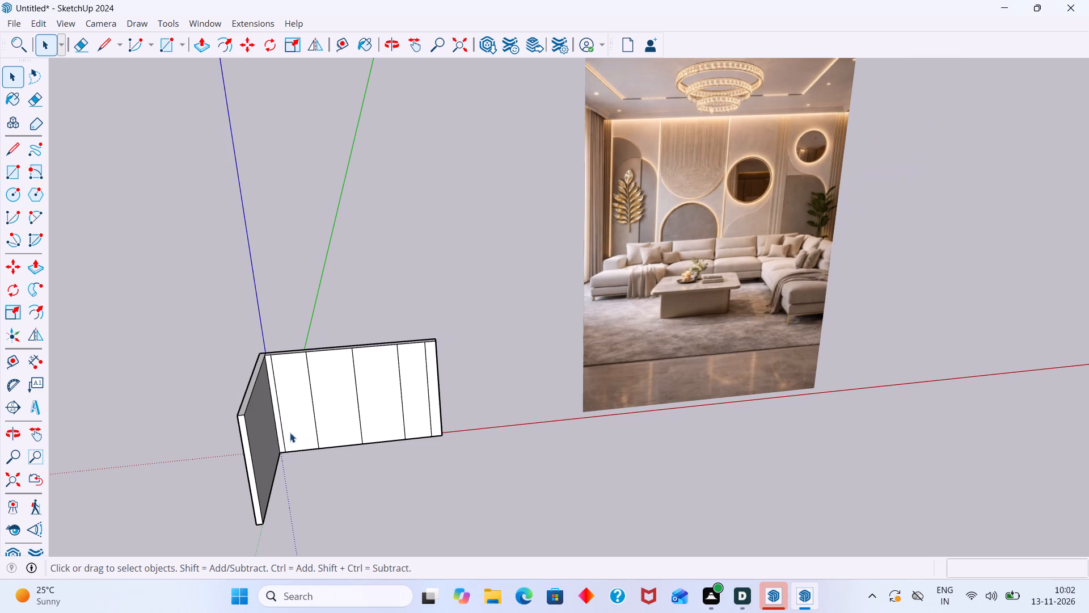
middle_drag(294, 441, 278, 390)
scroll(268, 386, up, 1)
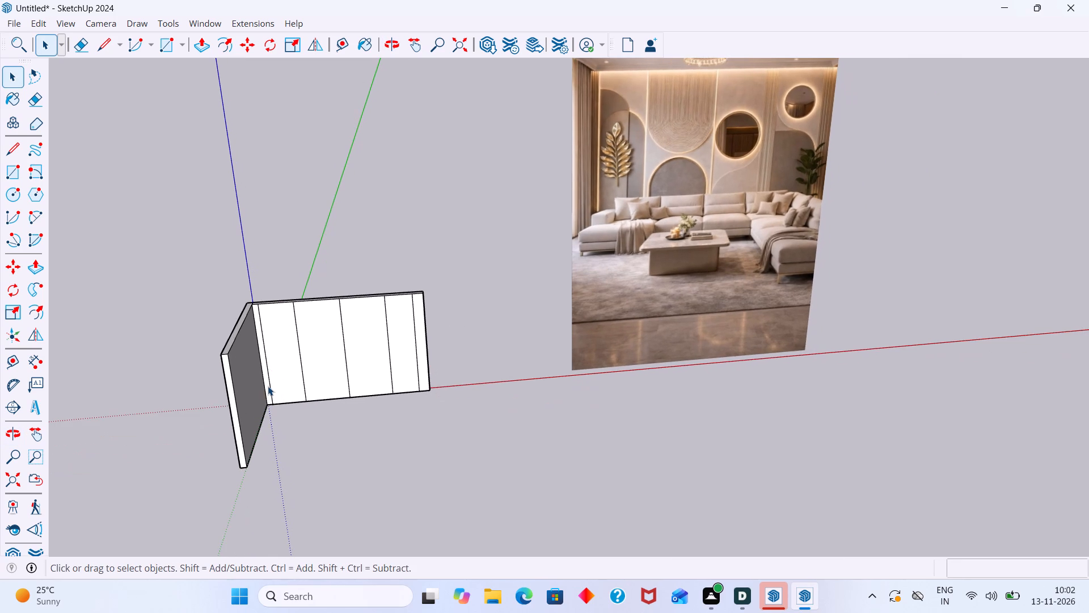
scroll(263, 385, up, 5)
middle_drag(281, 403, 284, 423)
scroll(286, 416, down, 5)
middle_drag(307, 427, 302, 405)
scroll(292, 413, up, 2)
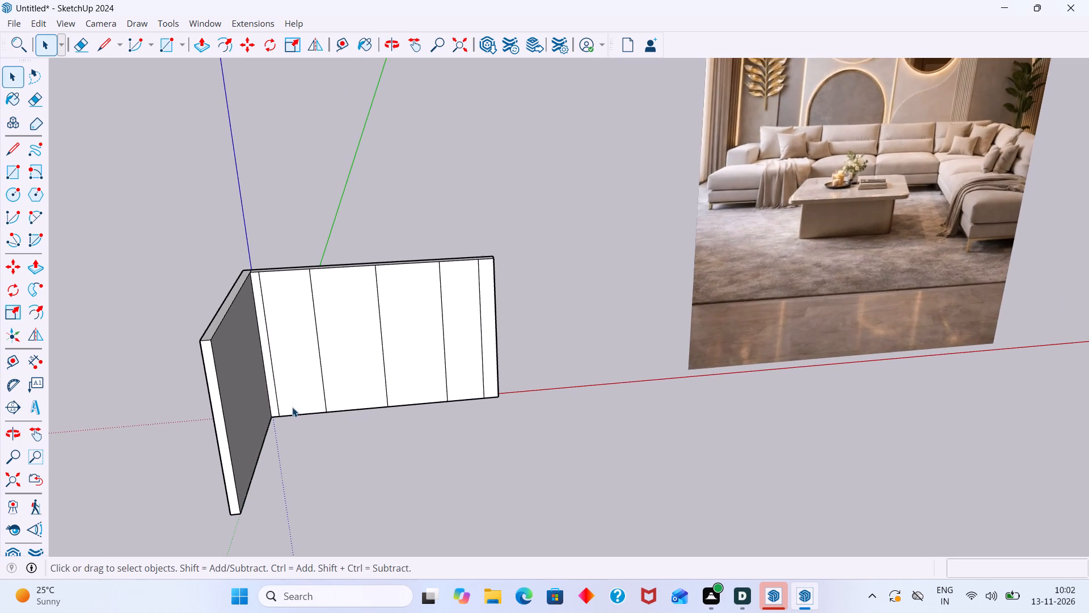
middle_drag(292, 407, 302, 388)
scroll(297, 389, down, 4)
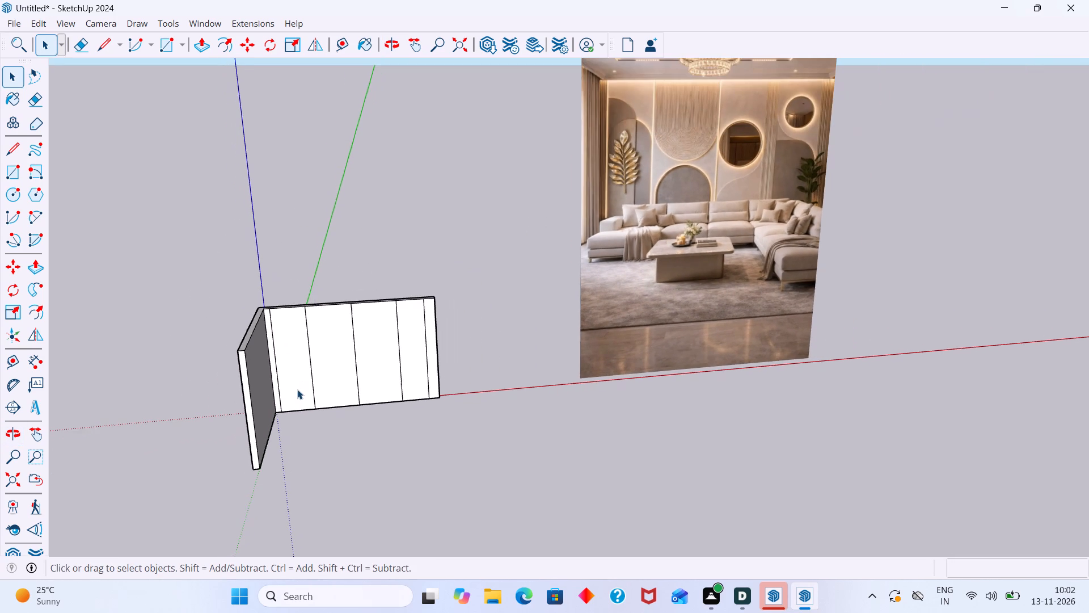
middle_drag(300, 392, 294, 378)
scroll(292, 388, up, 3)
Make a group from the back wall section beside the narrow corner strip, including its edges.
double_click(292, 388)
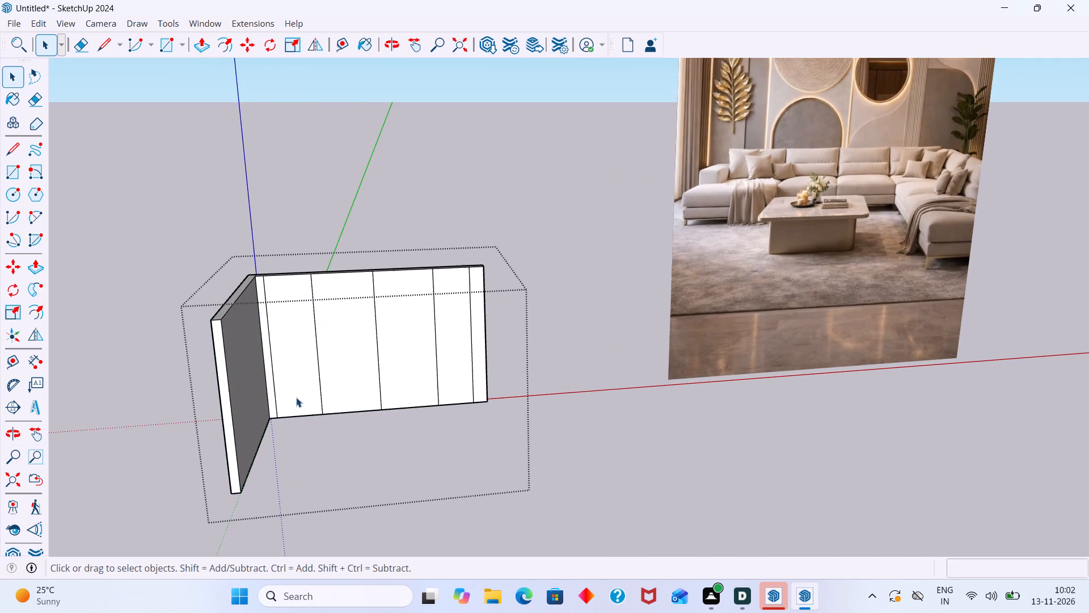
click(296, 397)
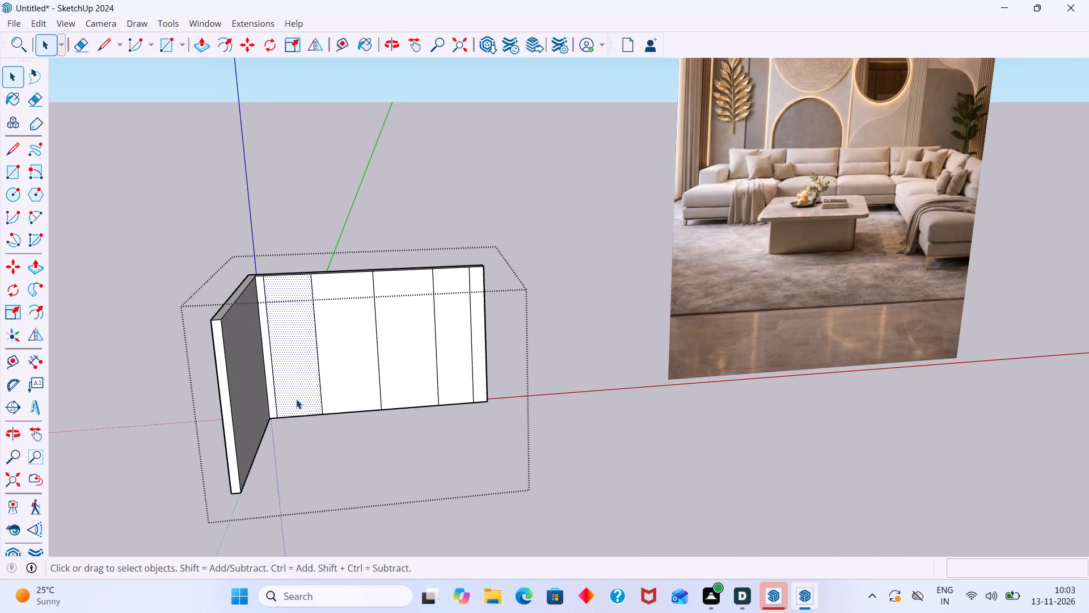
scroll(296, 400, down, 5)
middle_drag(296, 403, 298, 424)
scroll(292, 389, up, 6)
double_click(292, 360)
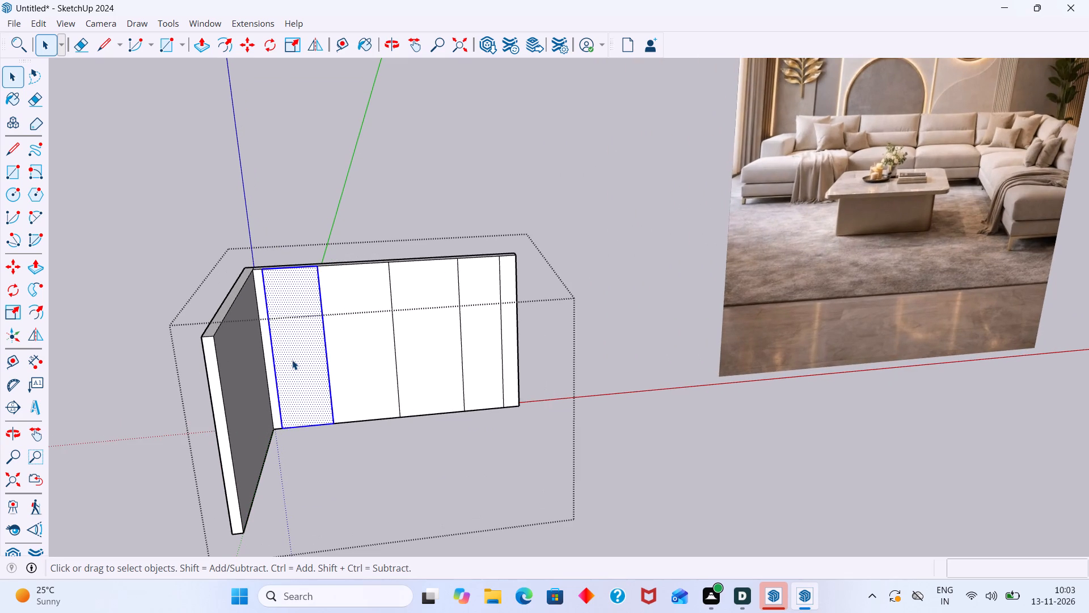
right_click(292, 360)
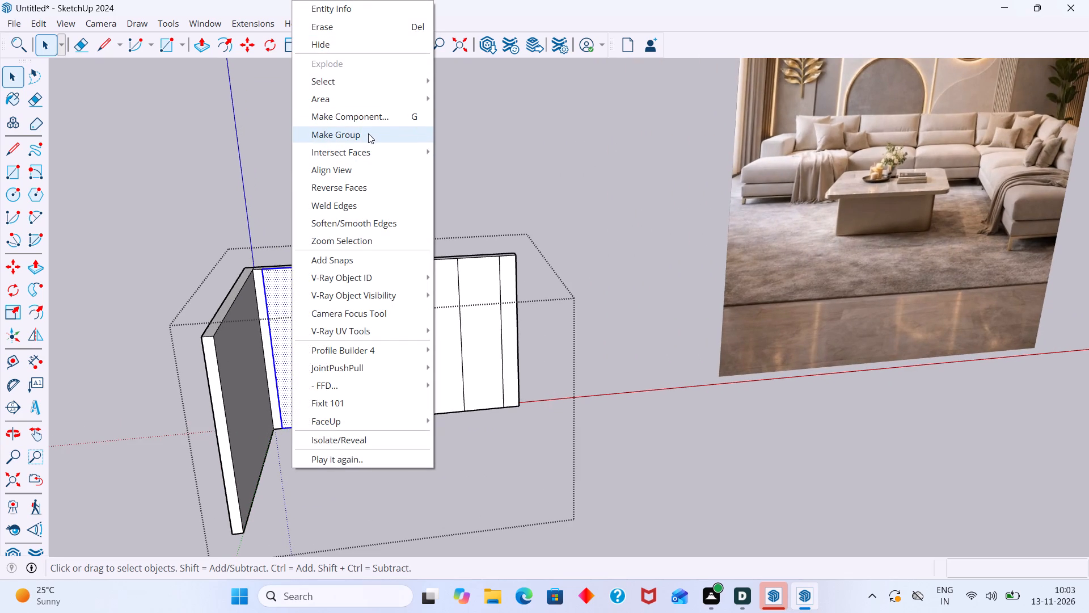
click(368, 133)
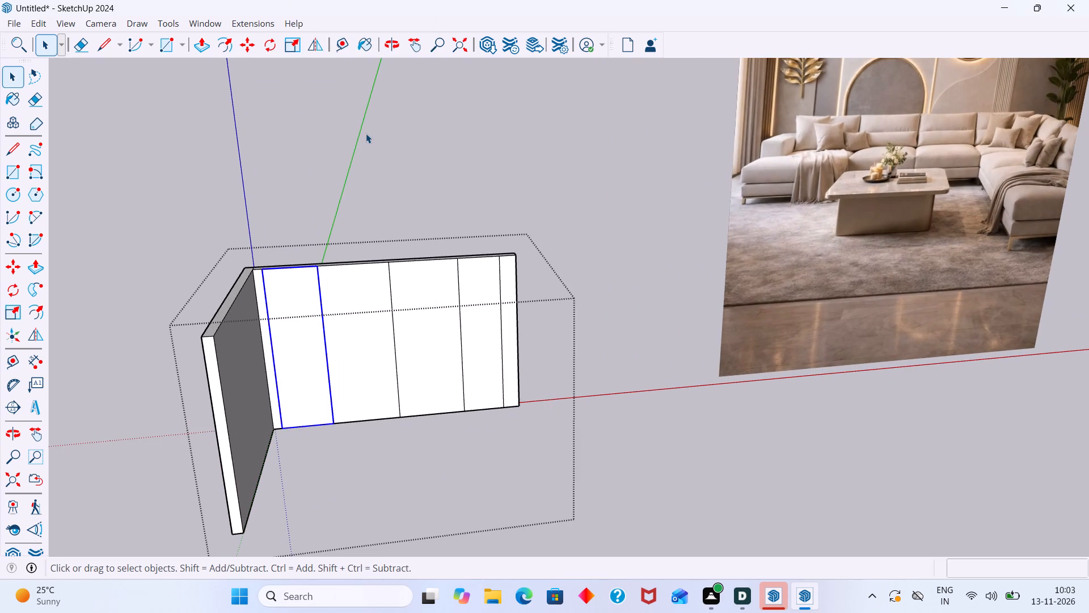
scroll(357, 133, up, 1)
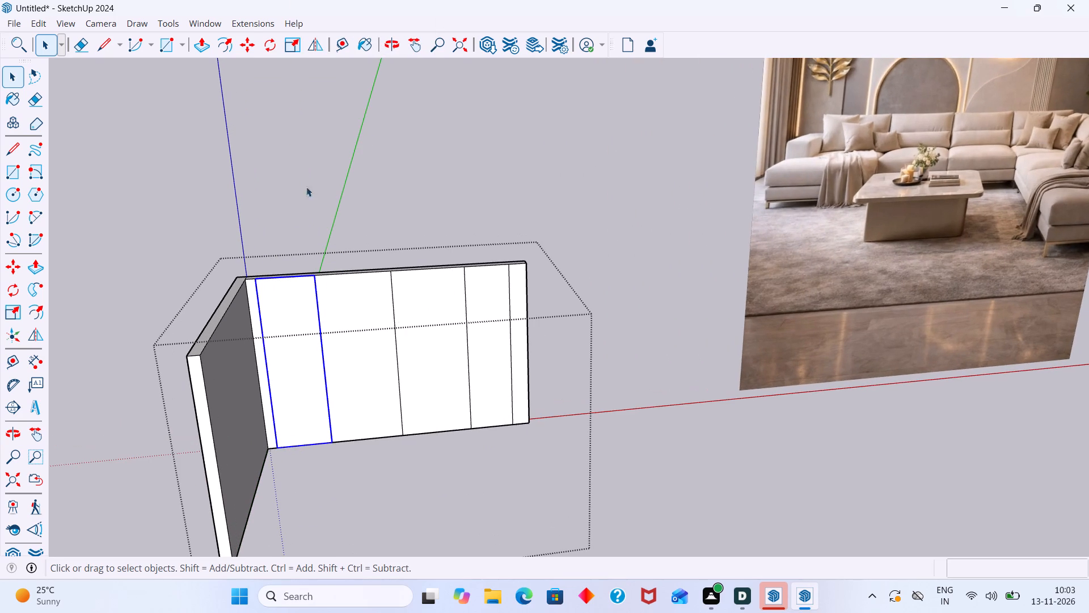
Extrude the grouped wall panel beside the narrow corner strip outward by 18 mm.
click(304, 184)
double_click(285, 305)
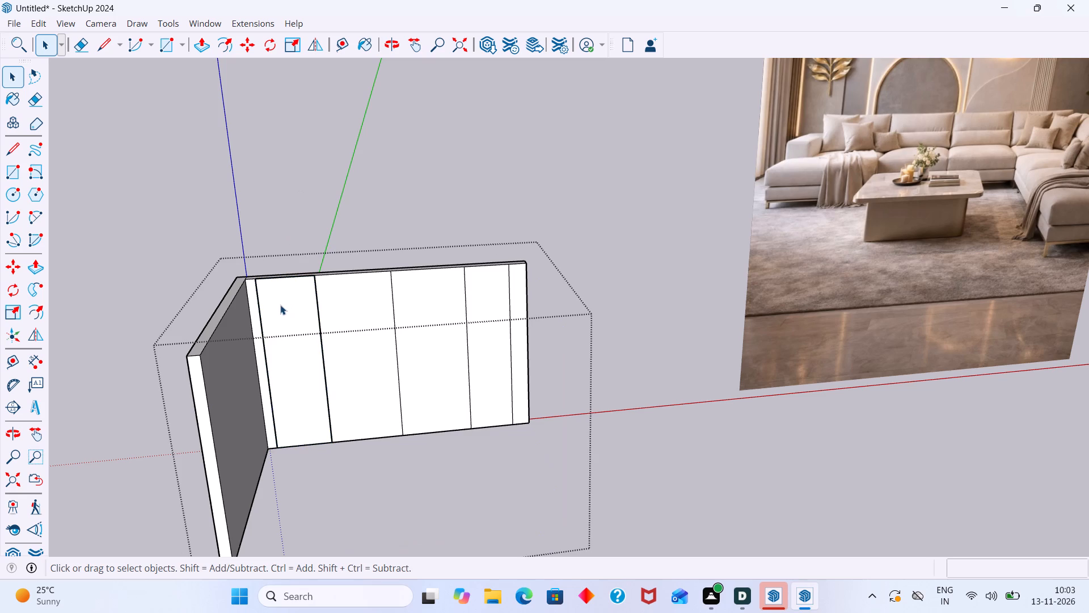
click(280, 305)
double_click(280, 305)
click(281, 308)
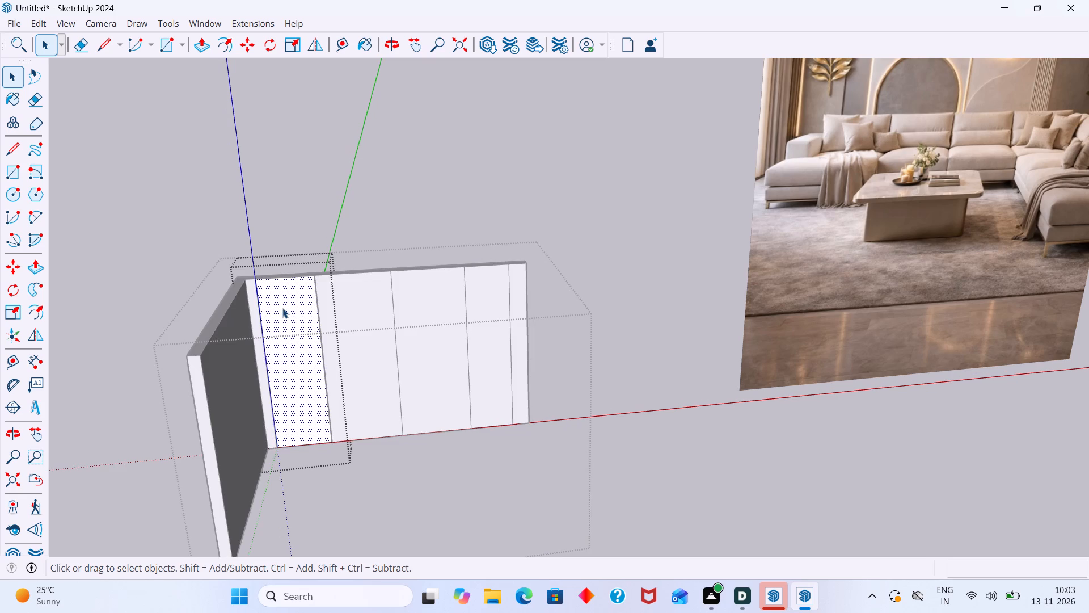
key(p)
click(284, 308)
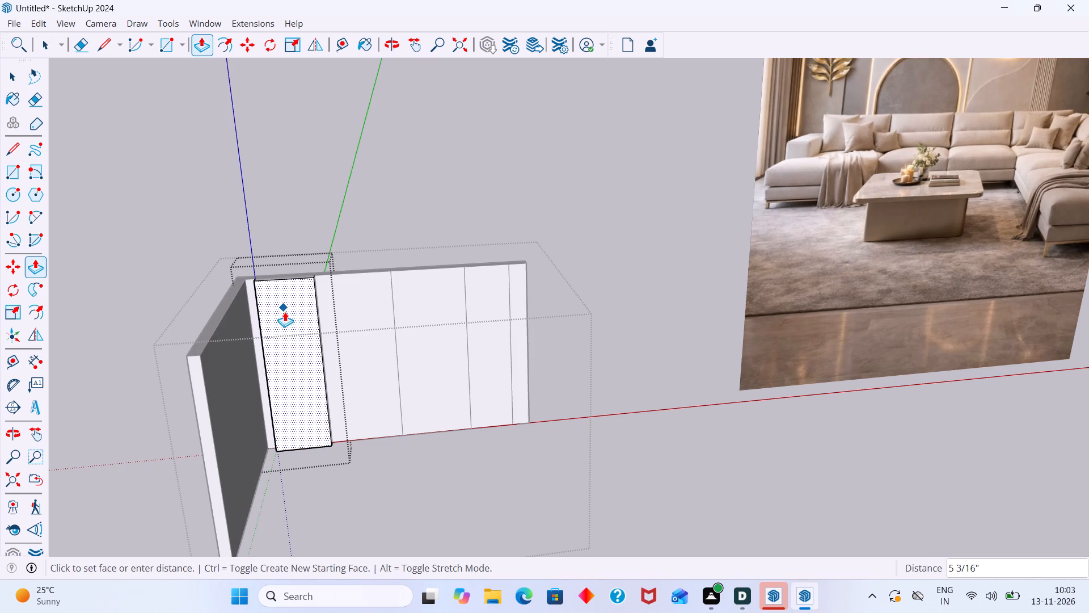
middle_drag(281, 312, 267, 429)
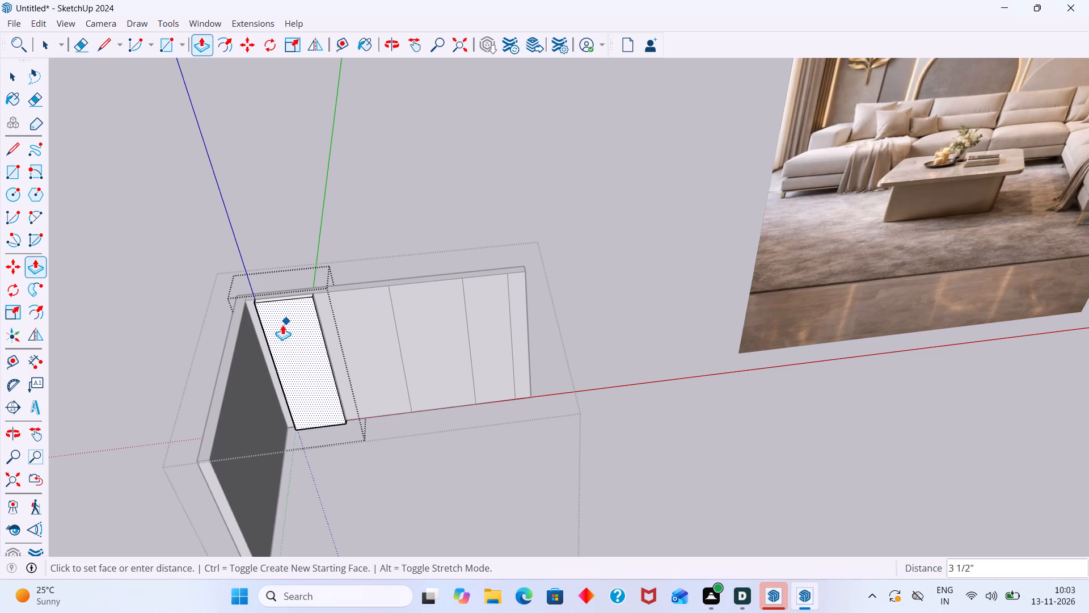
text(18)
text(mm)
key(Return)
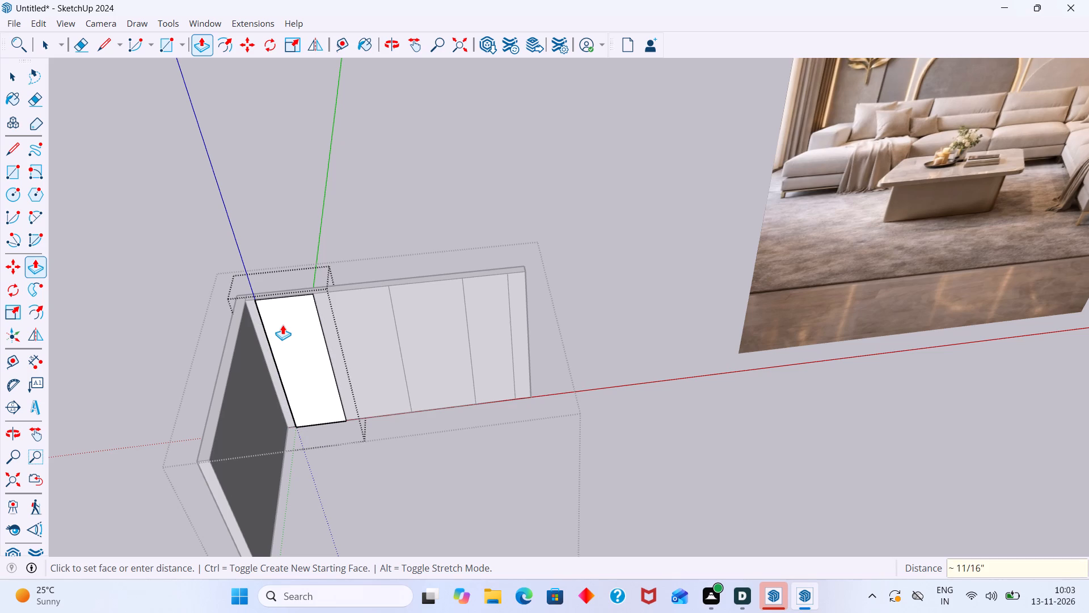
key(space)
click(392, 243)
Examine the extruded panel's thickness and top edge on the back wall, comparing it with the wall panels in the reference image.
middle_drag(302, 289, 293, 349)
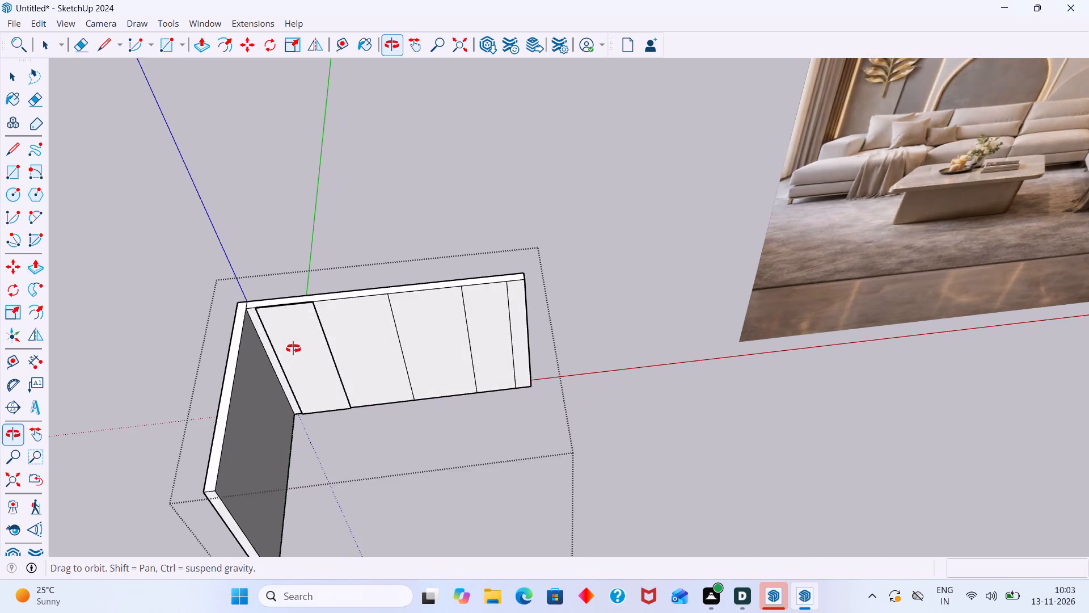
middle_drag(293, 349, 293, 350)
scroll(284, 325, up, 20)
scroll(247, 312, down, 6)
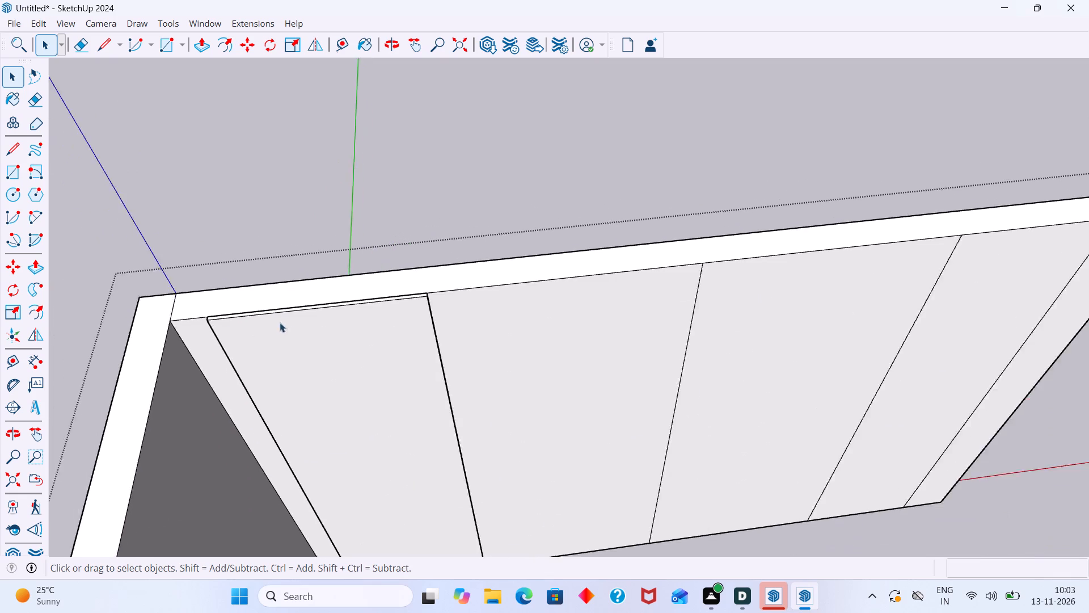
scroll(280, 322, down, 14)
scroll(359, 368, down, 1)
middle_drag(359, 368, 324, 321)
scroll(363, 348, down, 6)
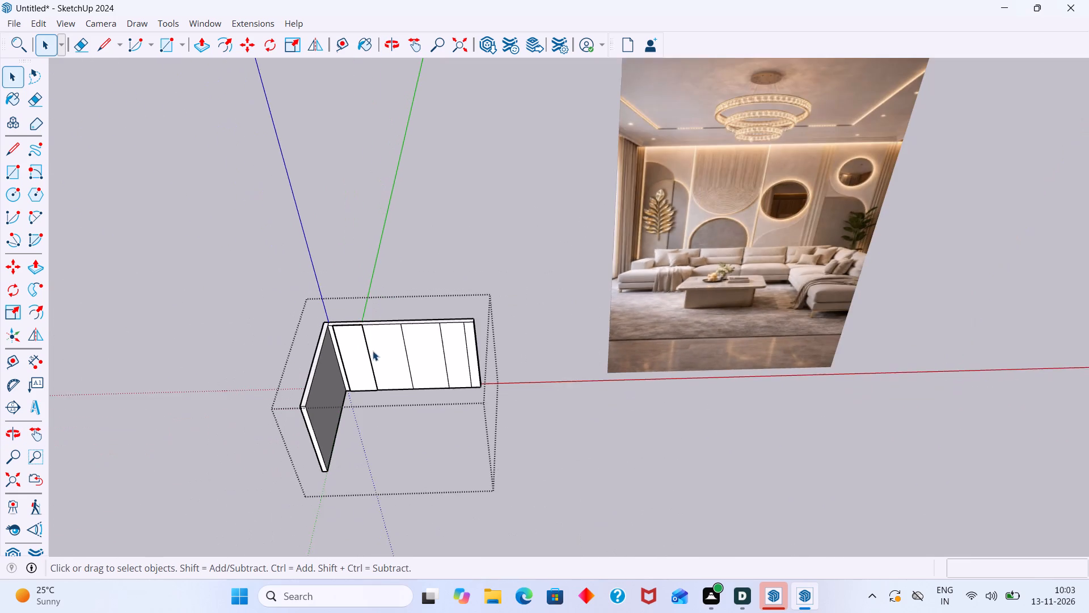
scroll(373, 351, down, 2)
scroll(370, 349, up, 3)
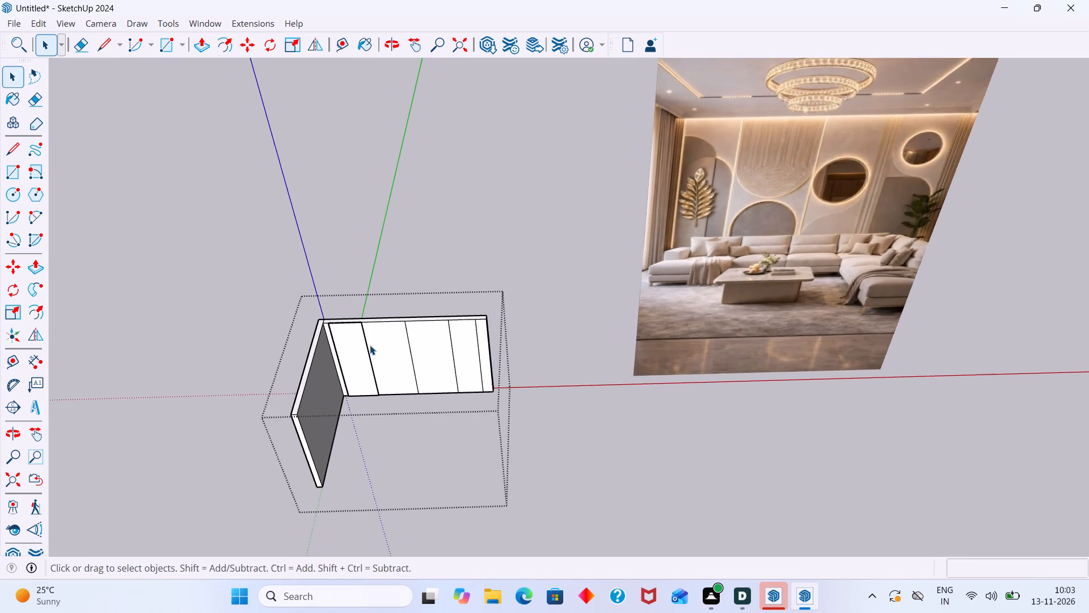
scroll(370, 345, up, 19)
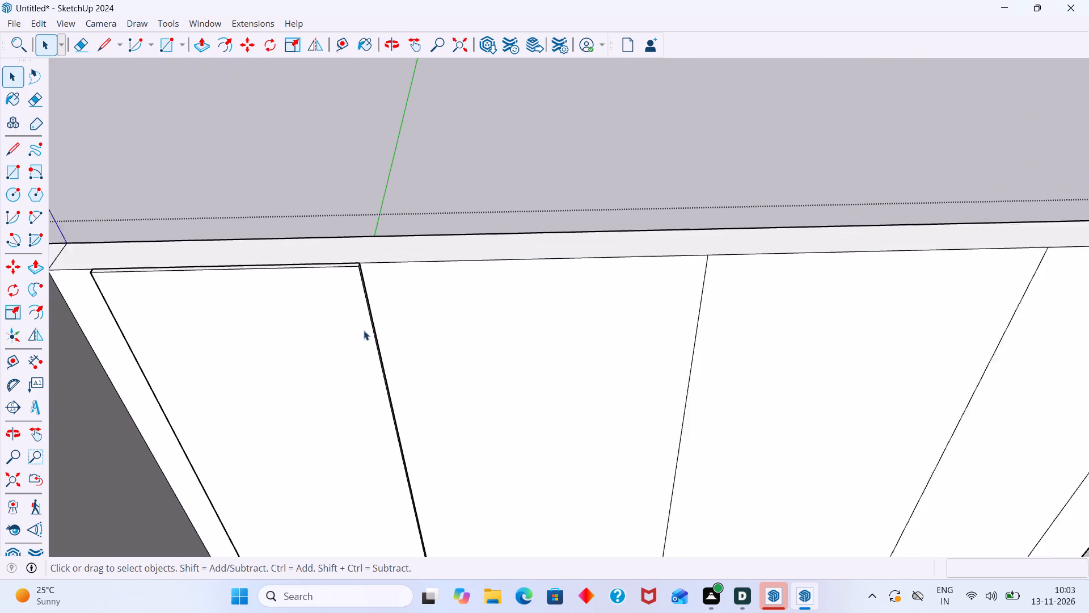
scroll(364, 330, up, 1)
middle_drag(376, 337, 306, 324)
scroll(318, 323, down, 19)
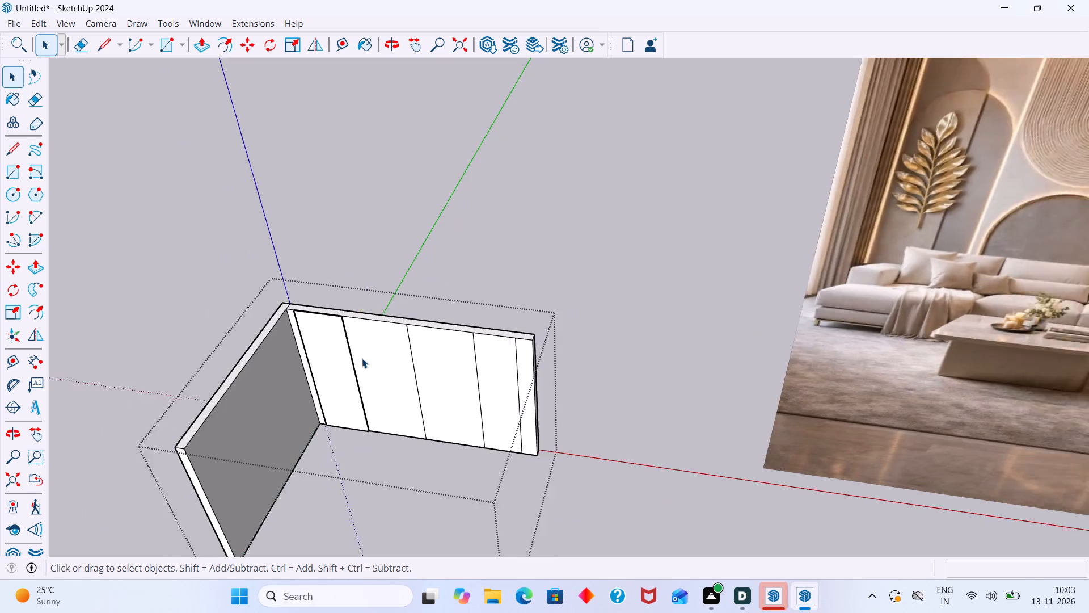
scroll(362, 358, down, 6)
middle_drag(364, 368, 421, 363)
middle_drag(393, 376, 393, 337)
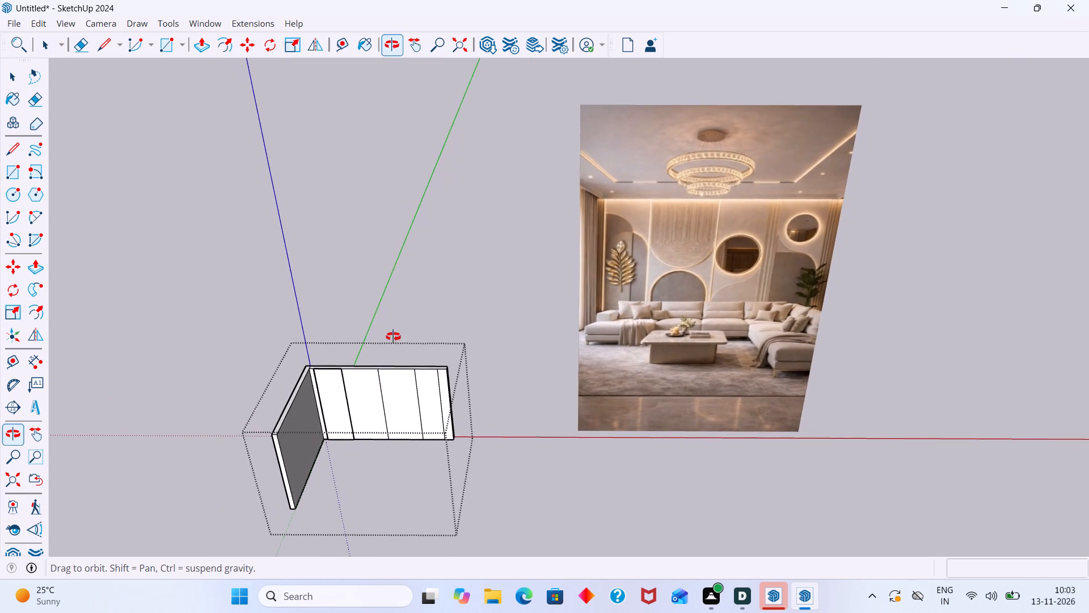
middle_drag(393, 337, 393, 335)
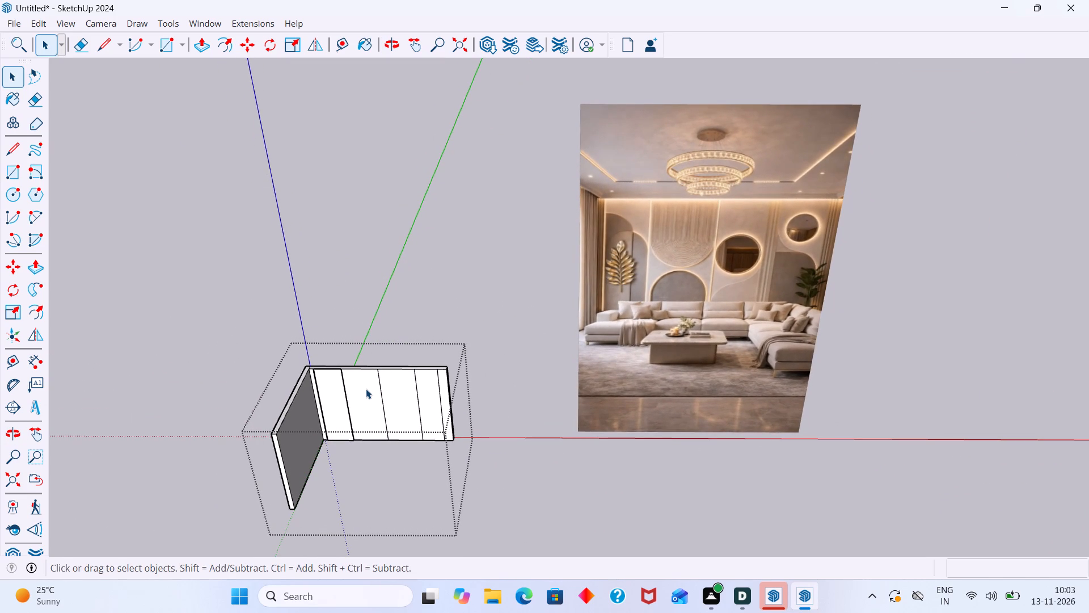
scroll(361, 390, down, 2)
scroll(358, 399, up, 3)
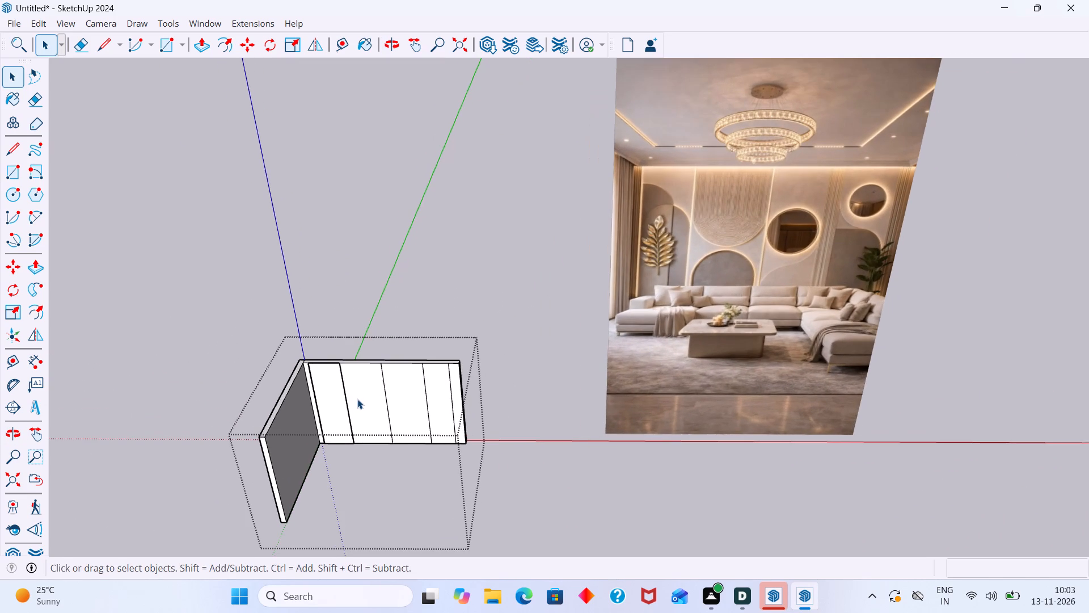
middle_drag(329, 371, 329, 394)
scroll(327, 367, up, 9)
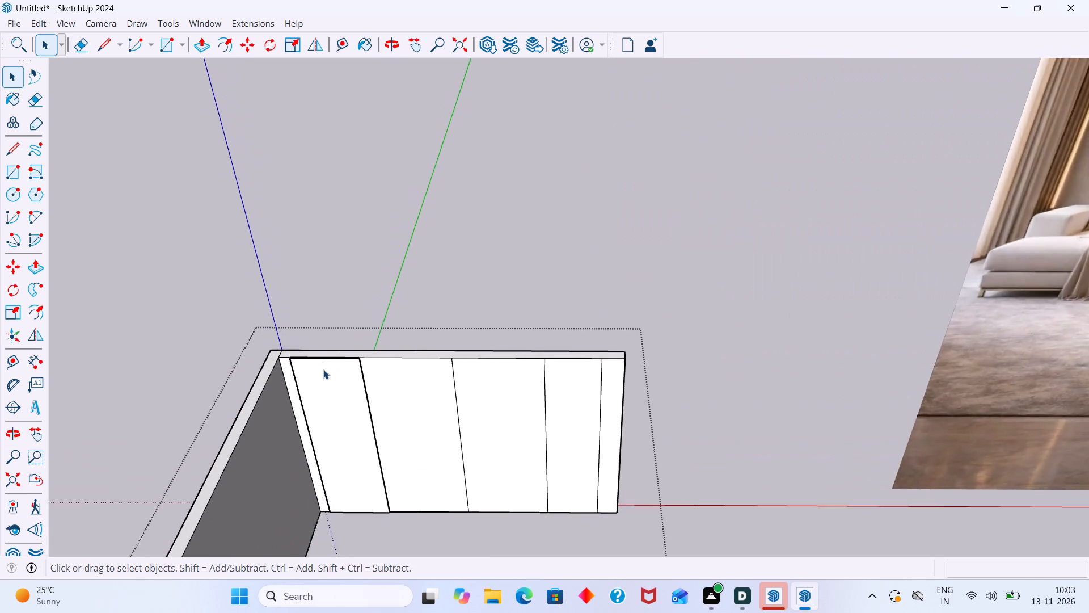
scroll(323, 370, up, 14)
scroll(271, 344, up, 4)
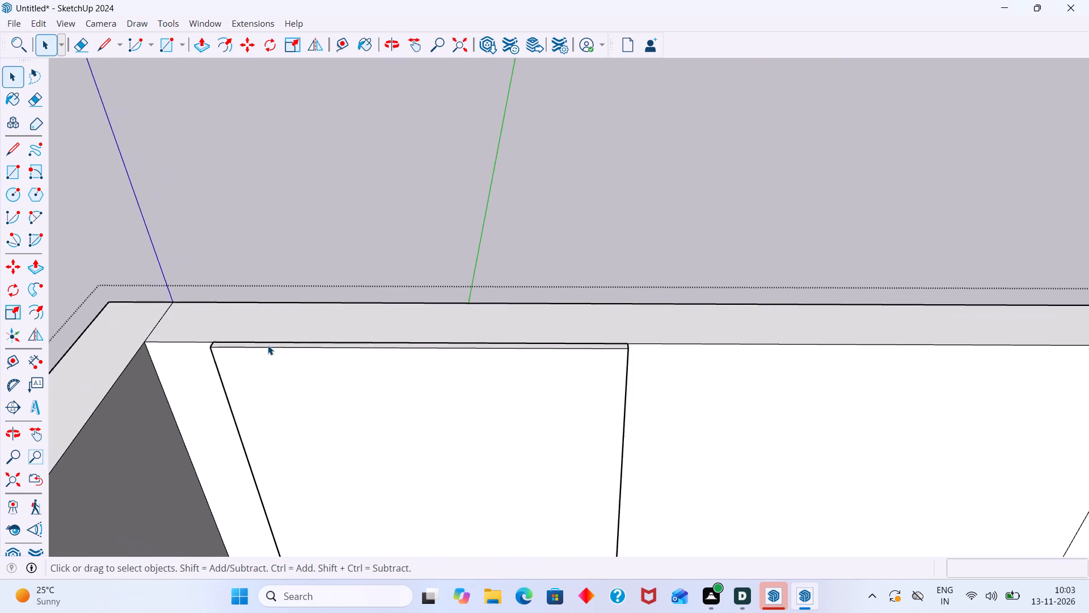
scroll(268, 345, up, 7)
scroll(256, 351, down, 16)
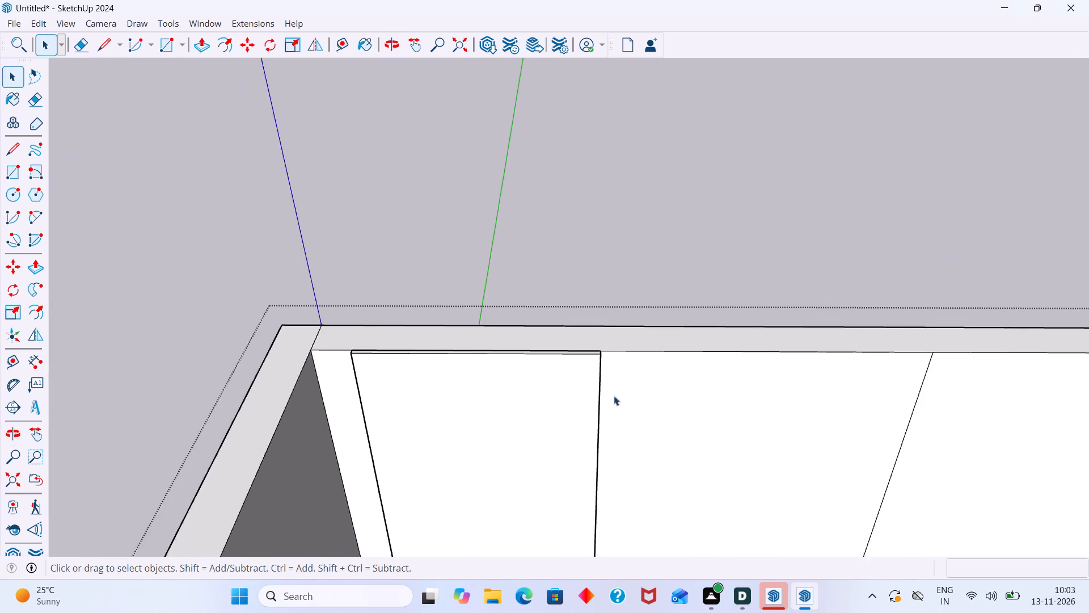
Push the panel's front face back to the midpoint of its thickness, dividing the panel's sides into front and rear layers.
middle_drag(611, 391, 379, 396)
scroll(634, 388, up, 15)
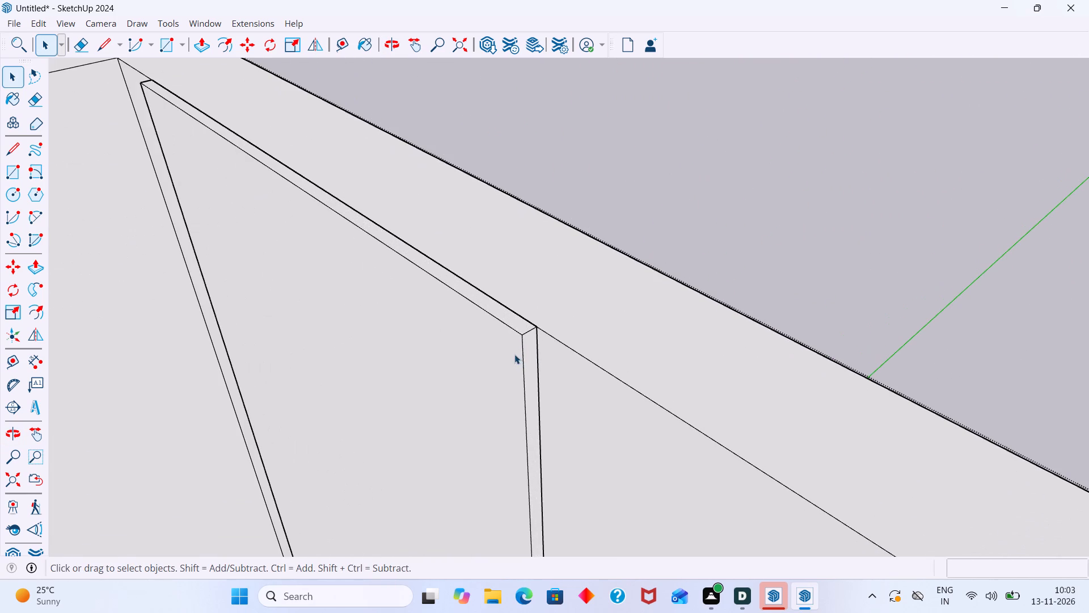
click(514, 354)
double_click(514, 354)
click(685, 199)
click(470, 345)
click(470, 345)
click(477, 353)
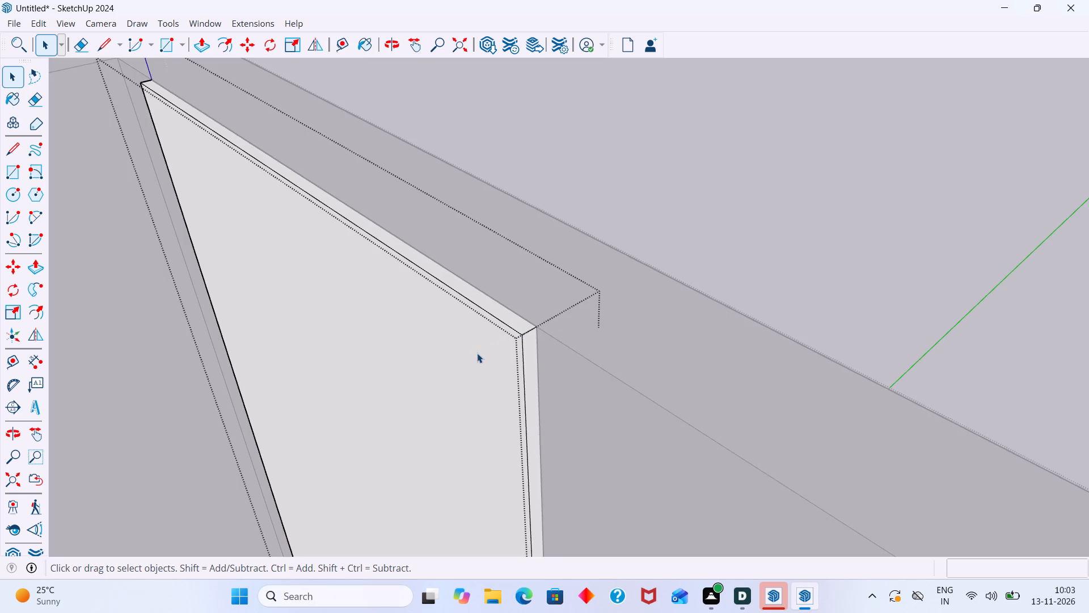
key(p)
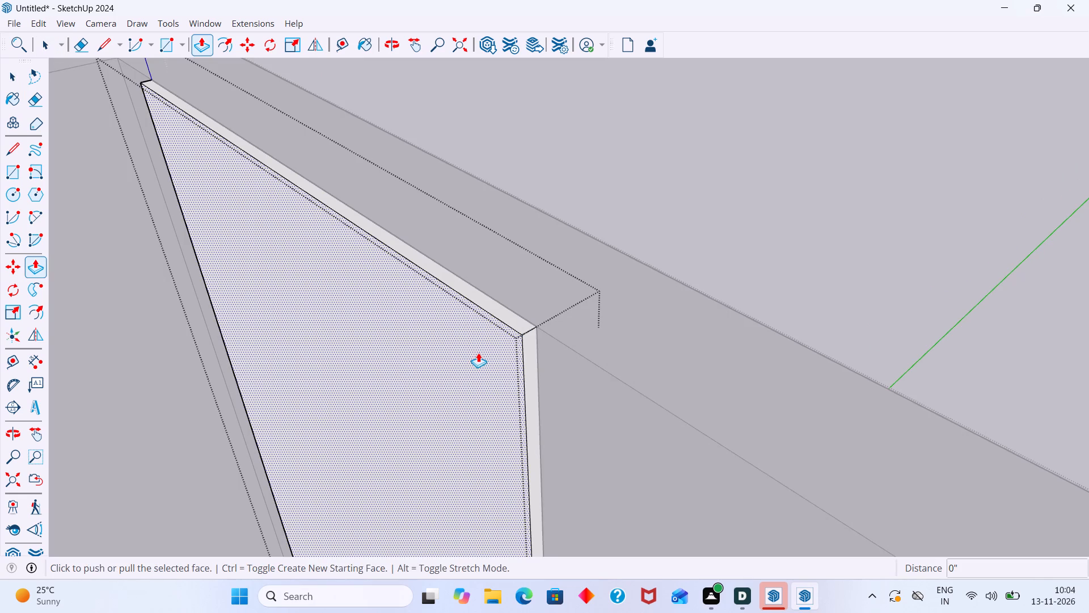
click(478, 352)
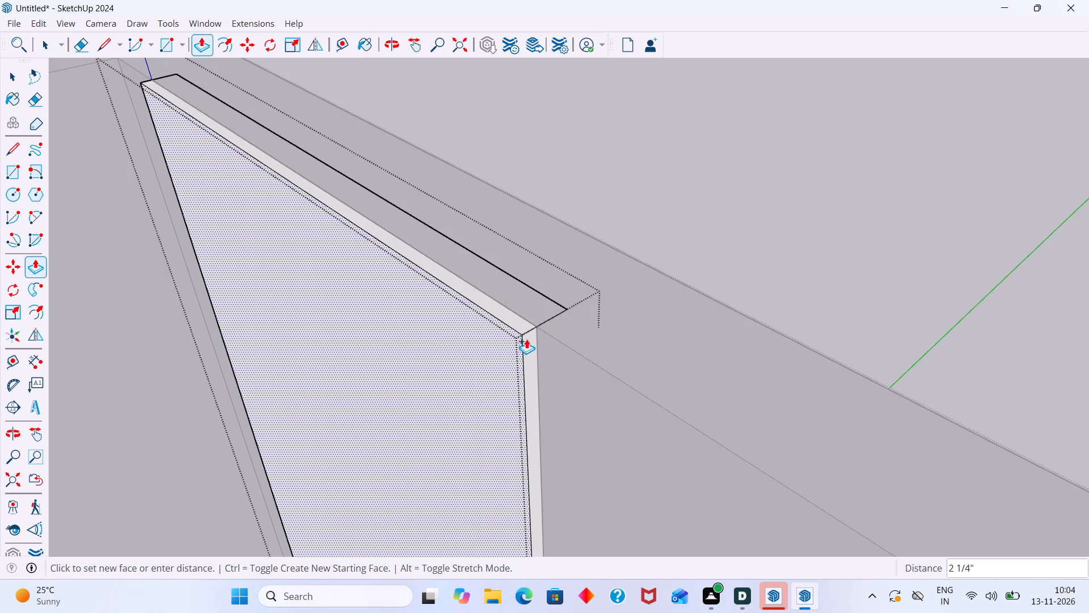
scroll(526, 338, up, 4)
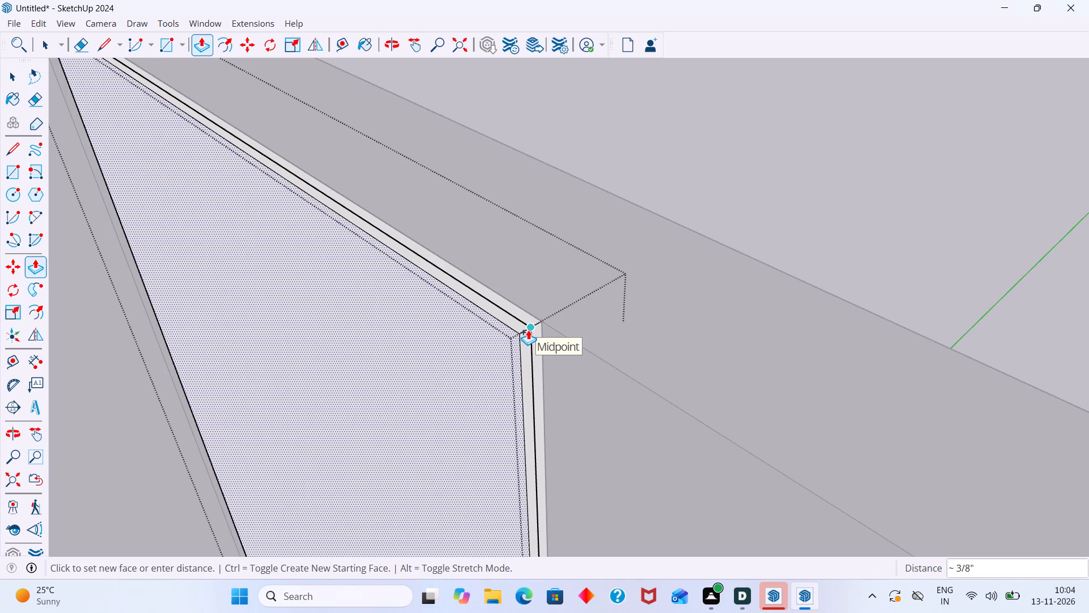
click(528, 330)
key(space)
scroll(581, 354, down, 7)
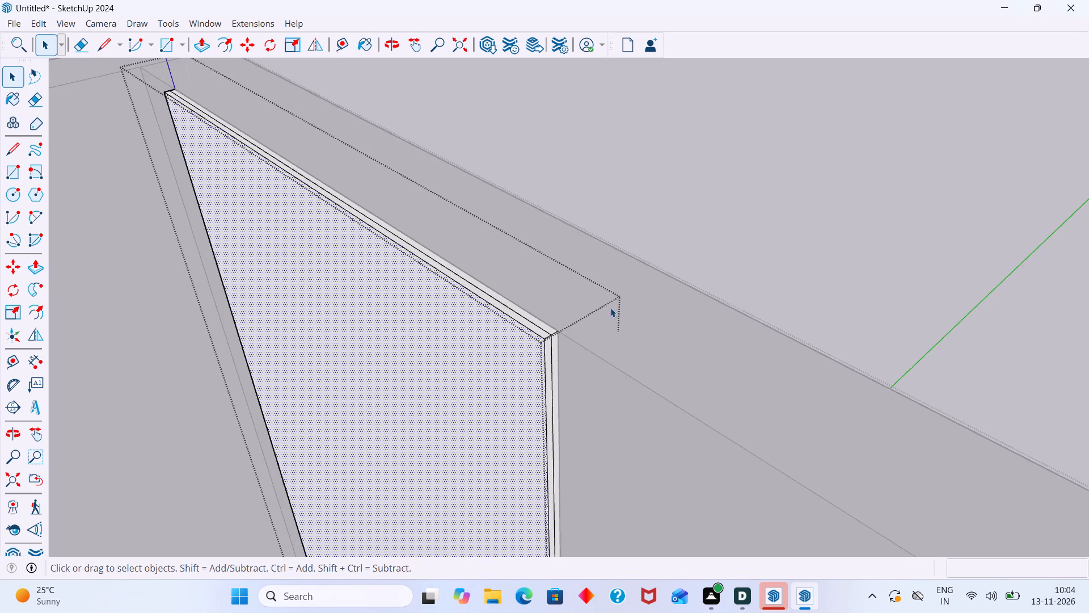
click(684, 230)
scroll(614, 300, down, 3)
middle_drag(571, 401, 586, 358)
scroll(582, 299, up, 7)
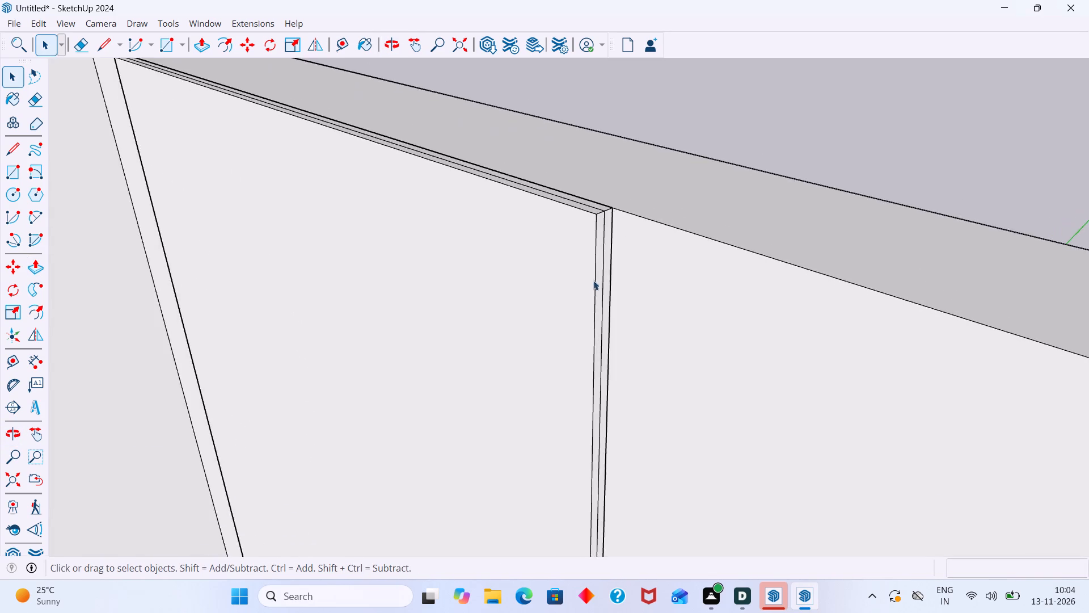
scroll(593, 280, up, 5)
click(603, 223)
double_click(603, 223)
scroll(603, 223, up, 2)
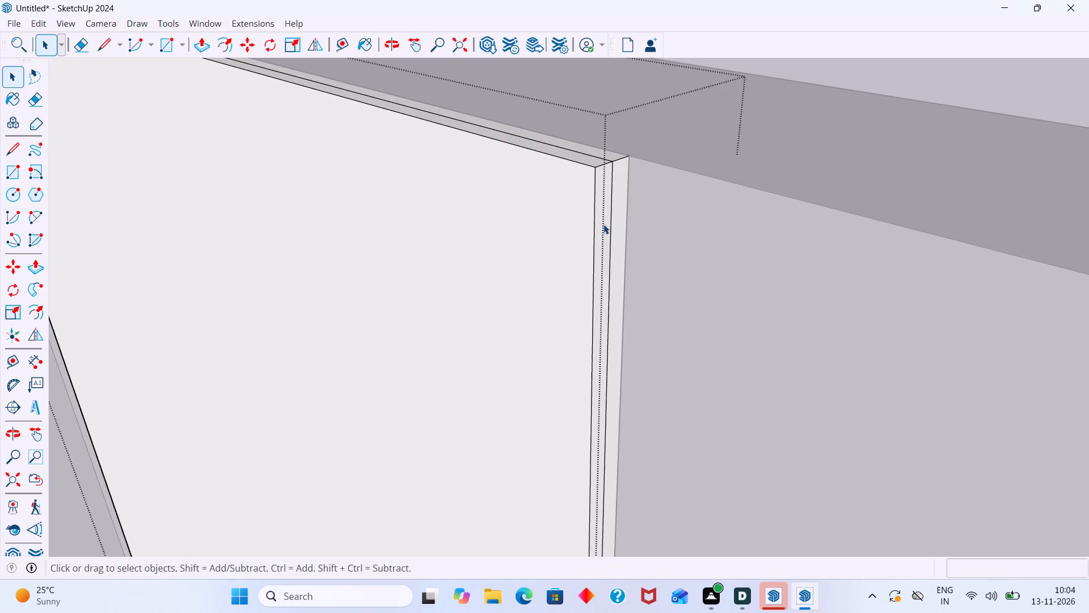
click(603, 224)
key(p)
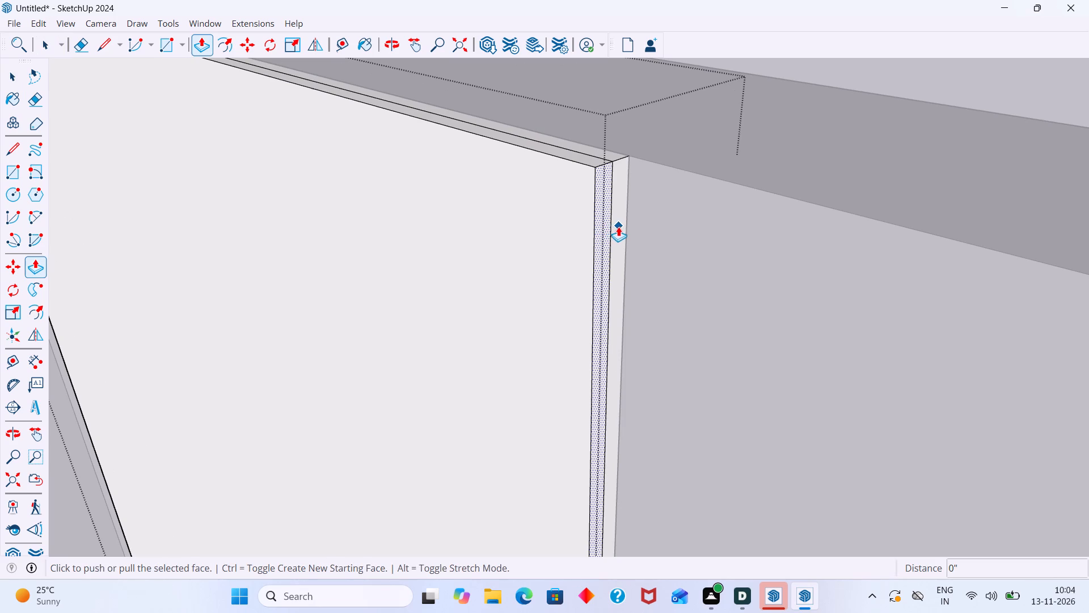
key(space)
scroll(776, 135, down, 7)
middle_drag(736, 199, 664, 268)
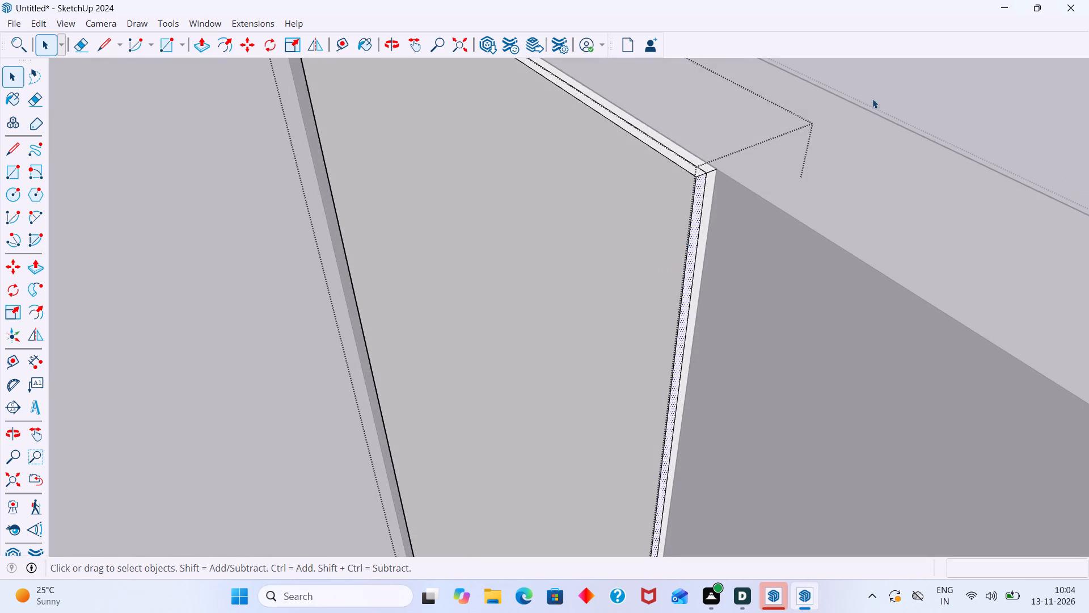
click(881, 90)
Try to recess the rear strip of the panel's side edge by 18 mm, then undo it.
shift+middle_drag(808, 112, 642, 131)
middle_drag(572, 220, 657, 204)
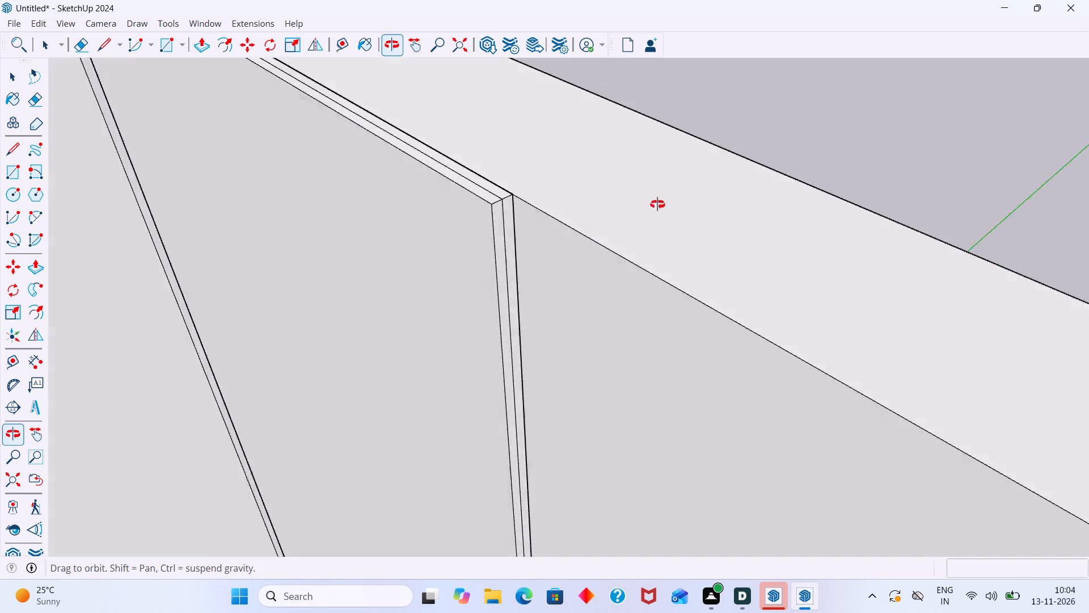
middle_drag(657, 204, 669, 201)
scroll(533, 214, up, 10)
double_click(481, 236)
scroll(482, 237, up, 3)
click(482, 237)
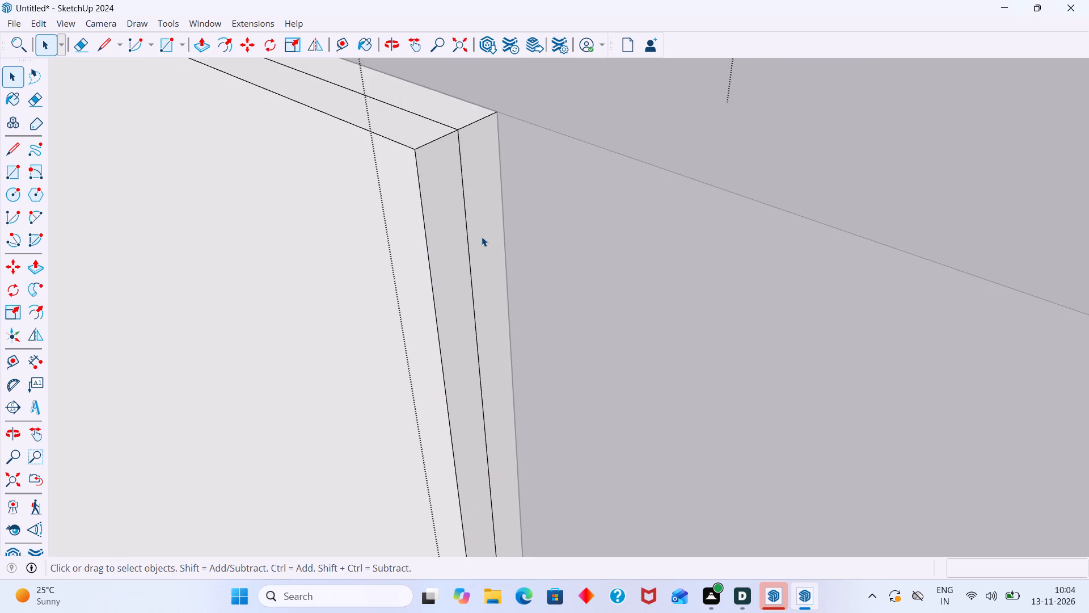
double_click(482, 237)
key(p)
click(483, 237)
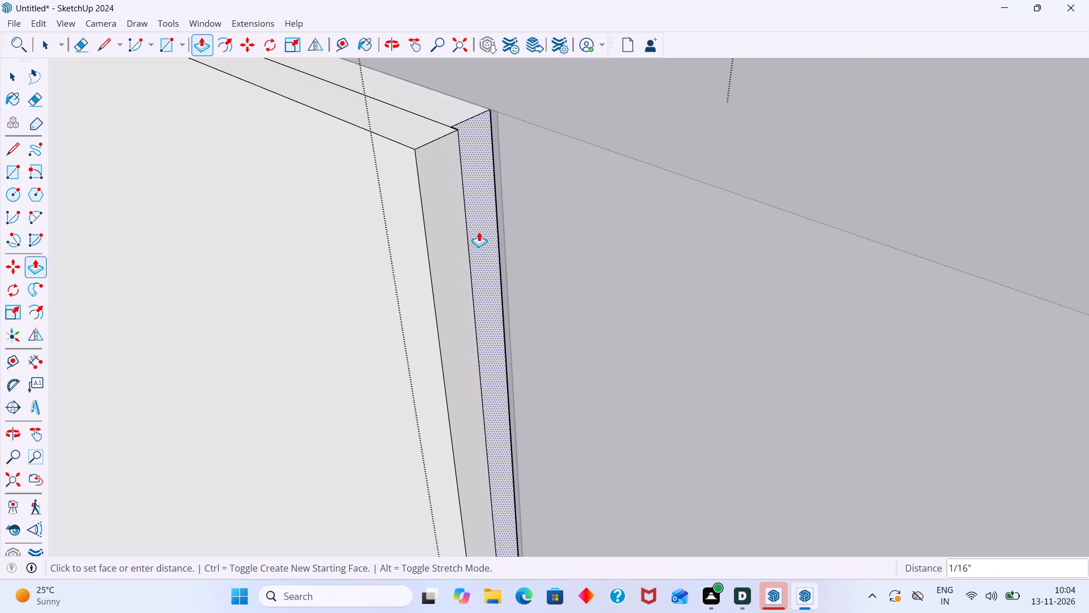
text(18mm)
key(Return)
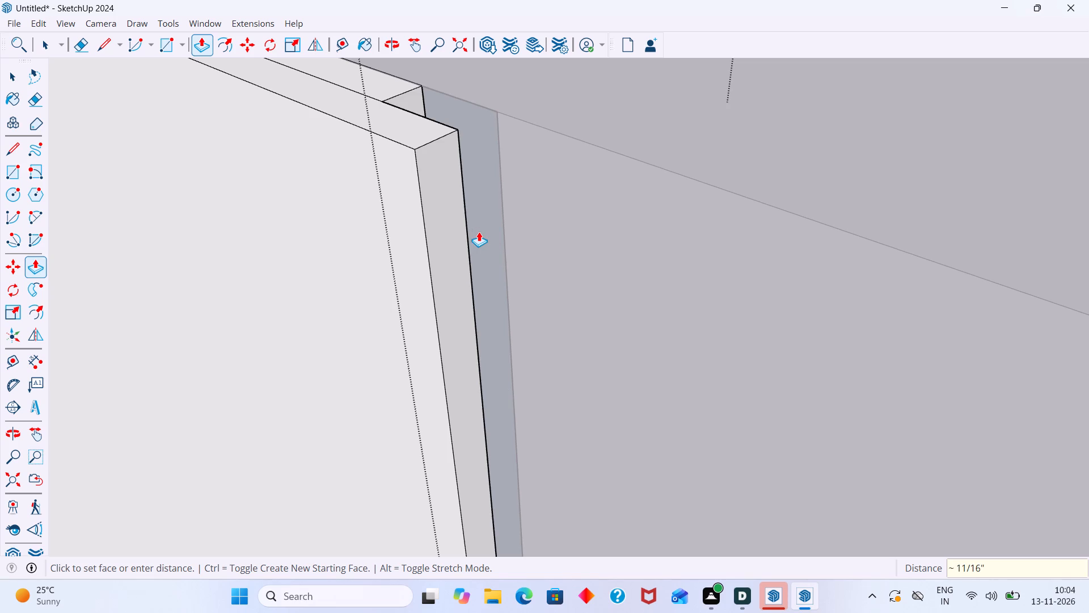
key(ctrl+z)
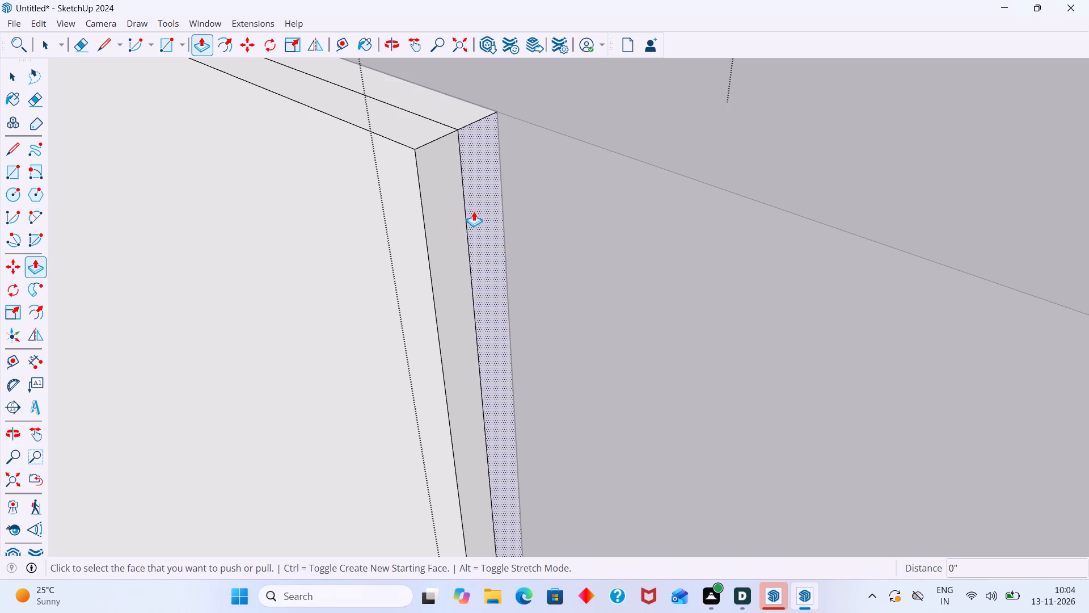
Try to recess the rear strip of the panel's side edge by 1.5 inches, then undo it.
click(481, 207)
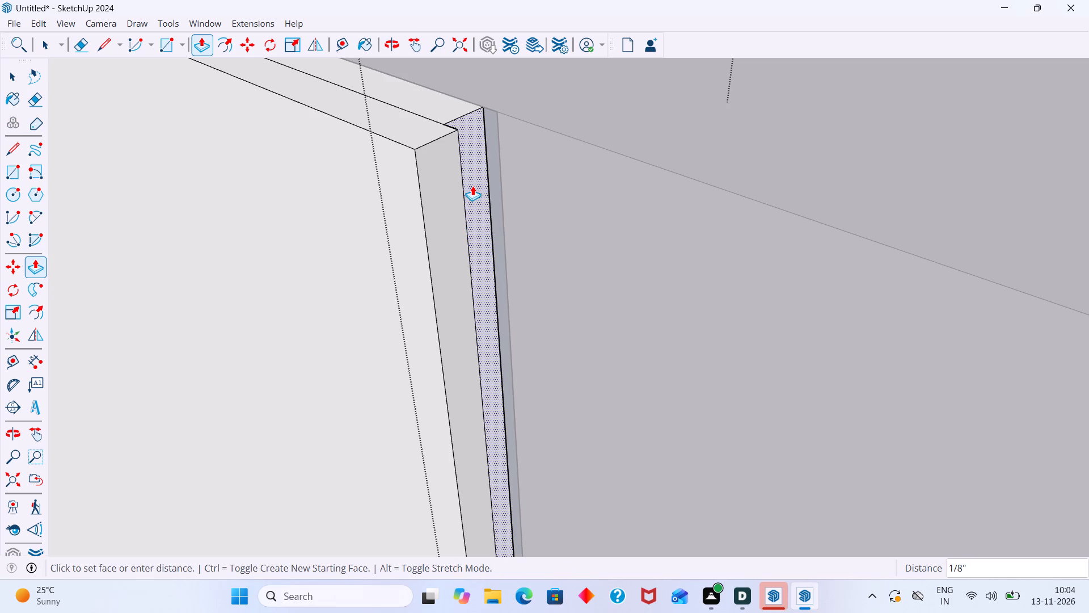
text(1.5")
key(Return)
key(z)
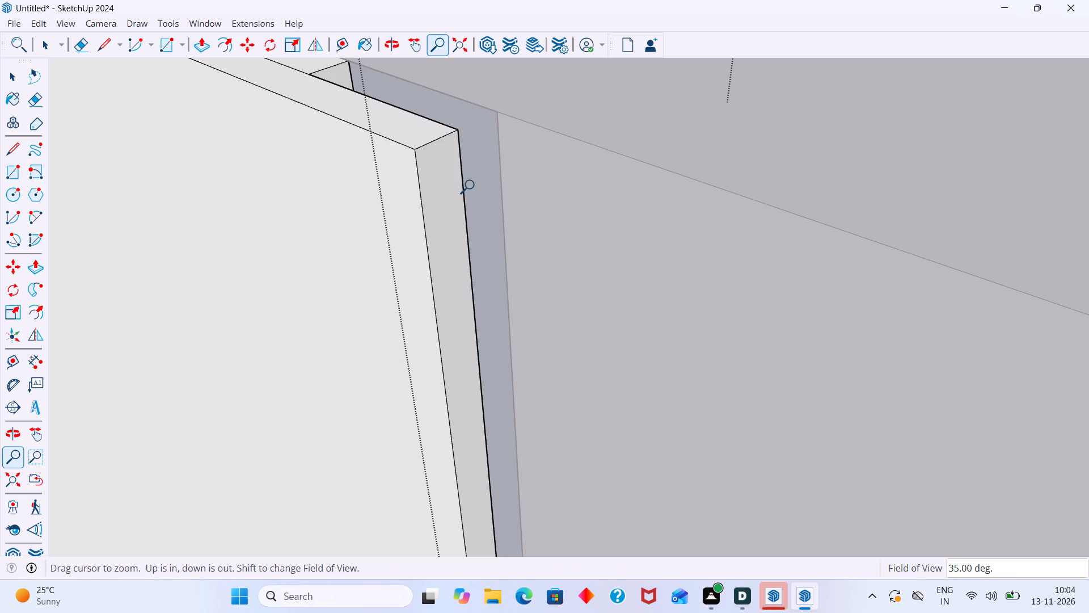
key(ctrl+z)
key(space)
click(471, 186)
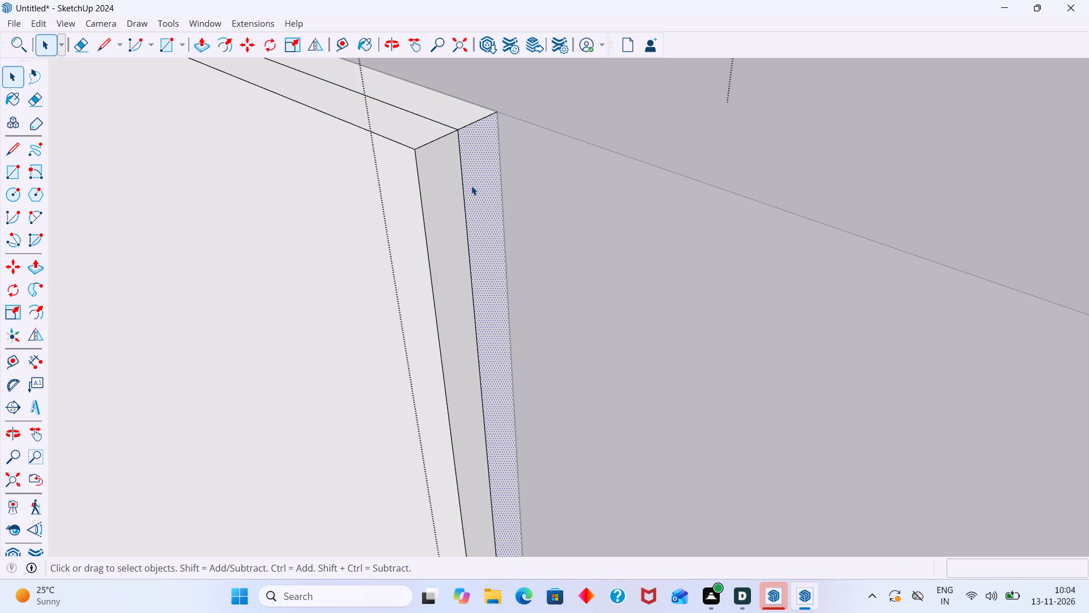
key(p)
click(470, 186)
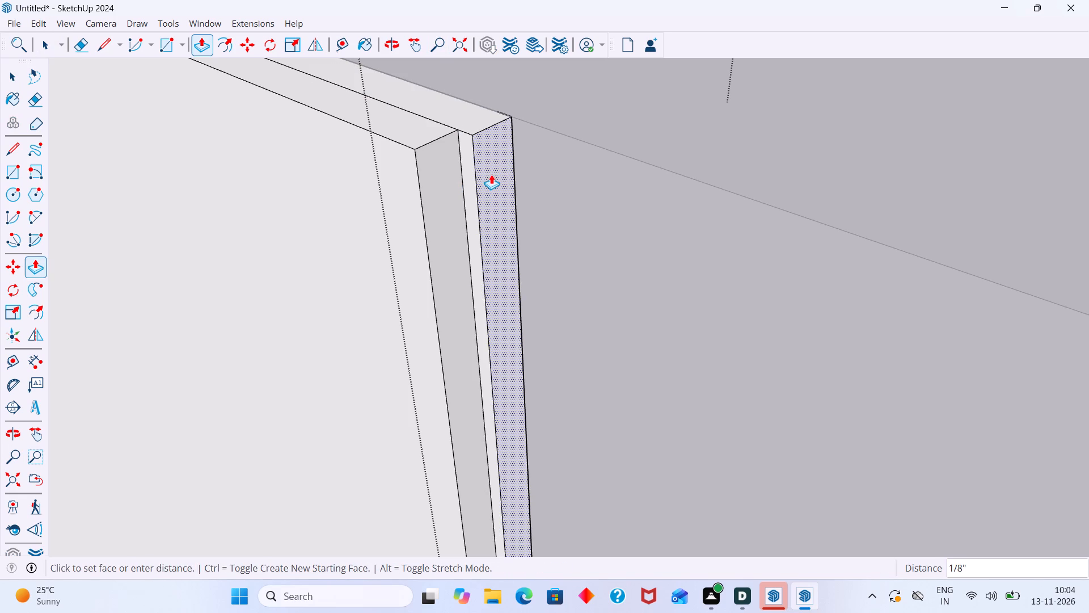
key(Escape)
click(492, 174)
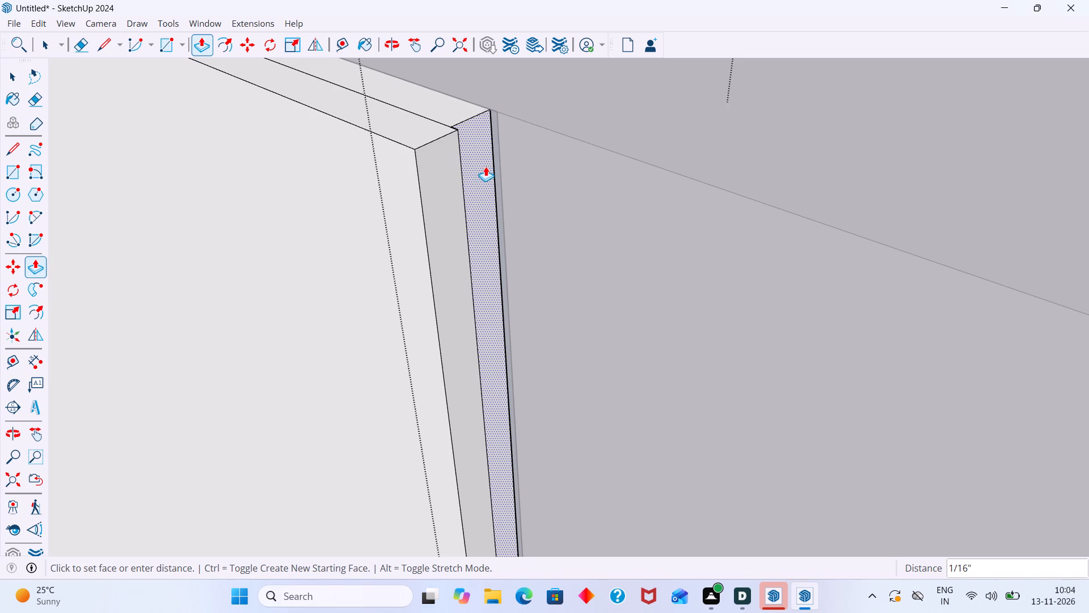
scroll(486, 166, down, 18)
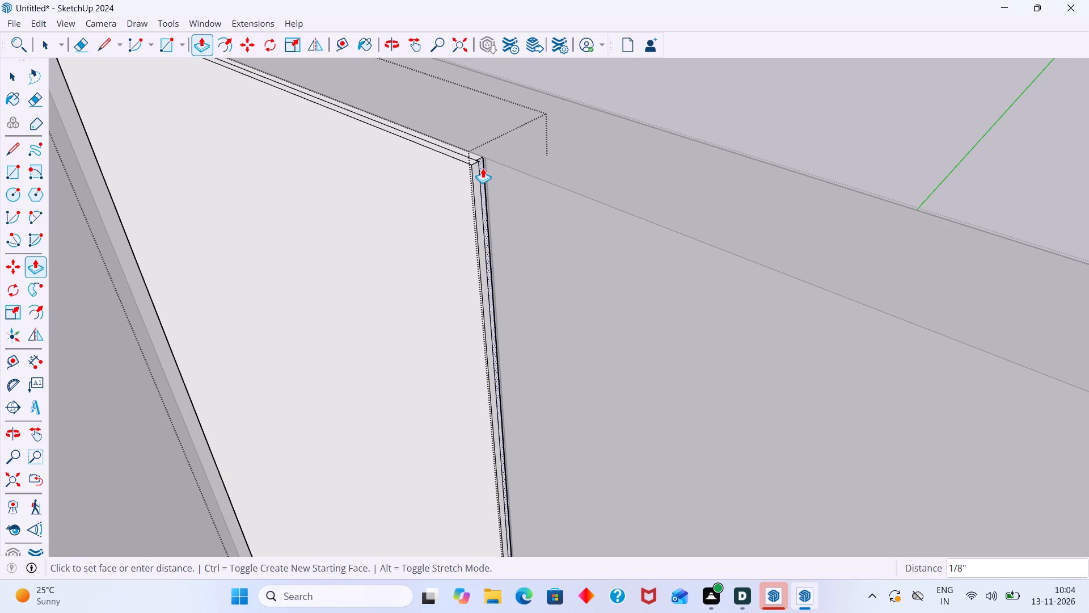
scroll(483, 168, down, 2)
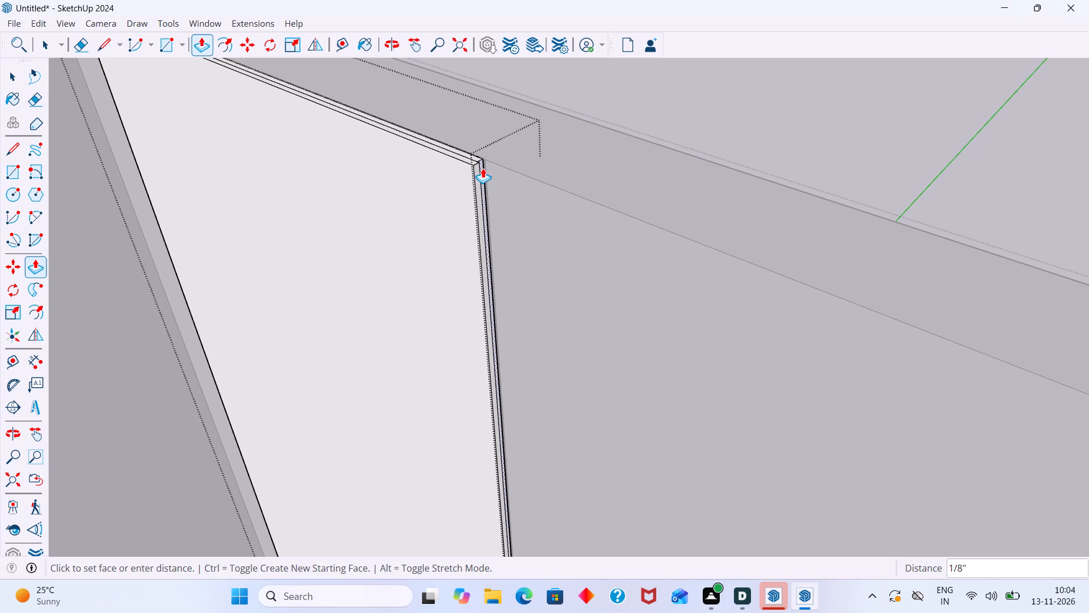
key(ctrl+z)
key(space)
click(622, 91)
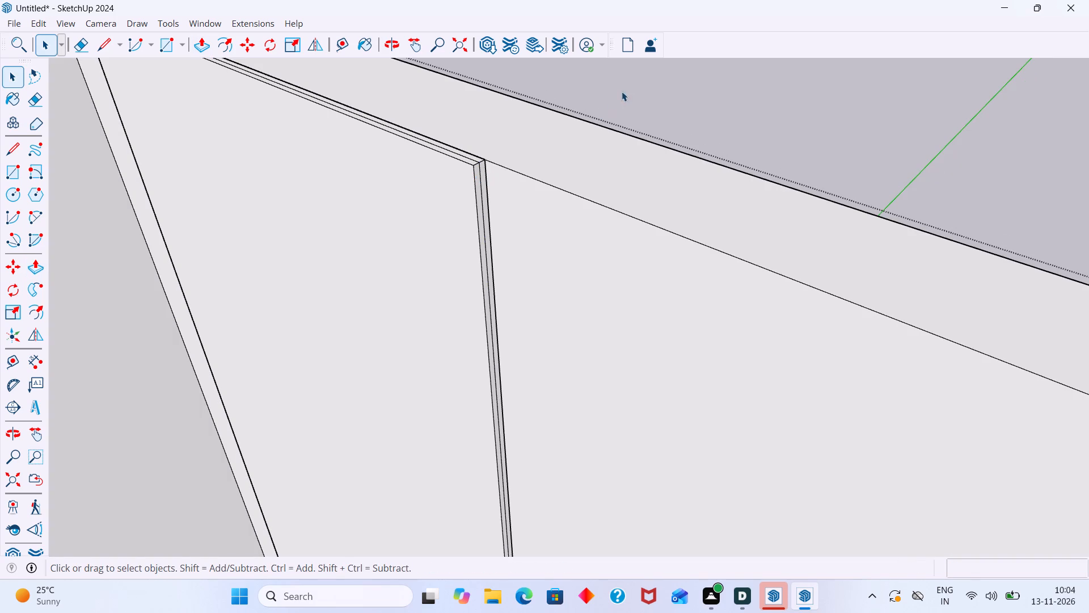
Examine the panelled back wall as a whole alongside the wall panels in the reference image.
scroll(550, 166, down, 19)
shift+middle_drag(546, 236, 390, 195)
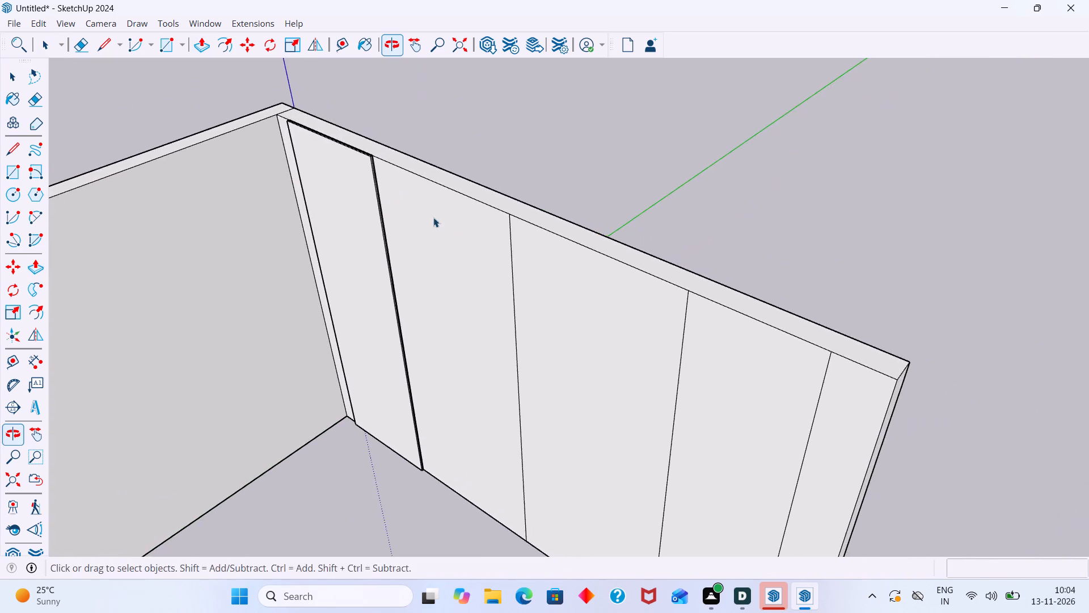
middle_drag(432, 223, 693, 247)
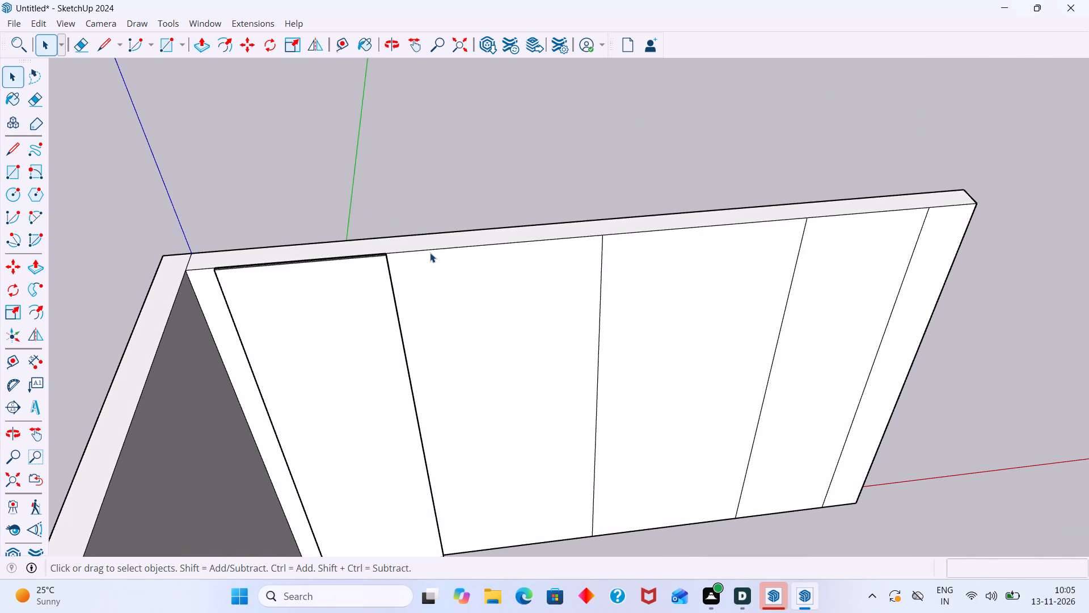
scroll(430, 255, down, 16)
middle_drag(475, 278, 417, 357)
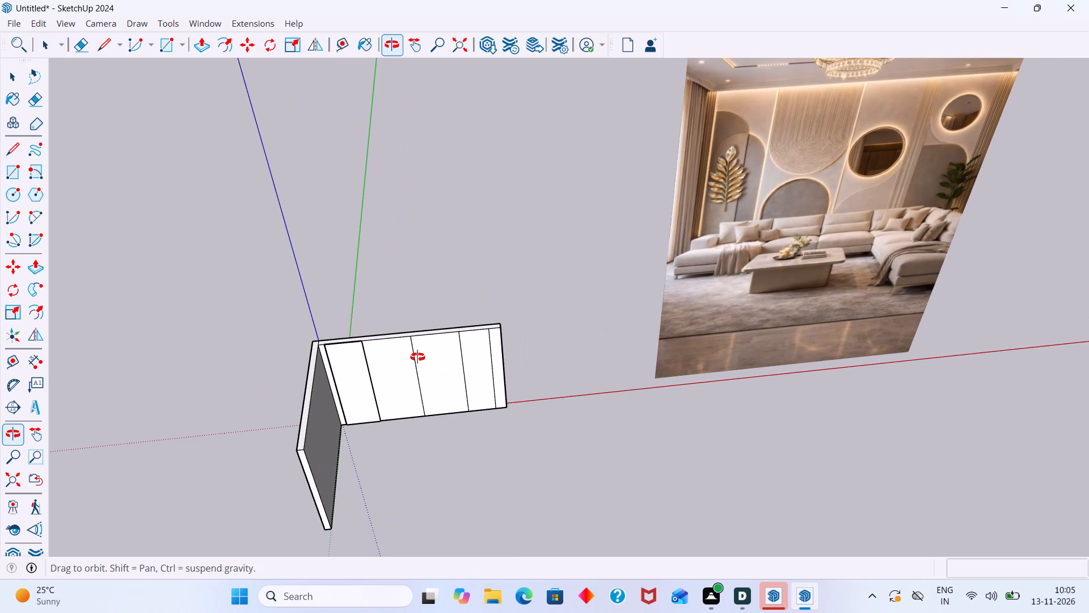
middle_drag(417, 357, 353, 308)
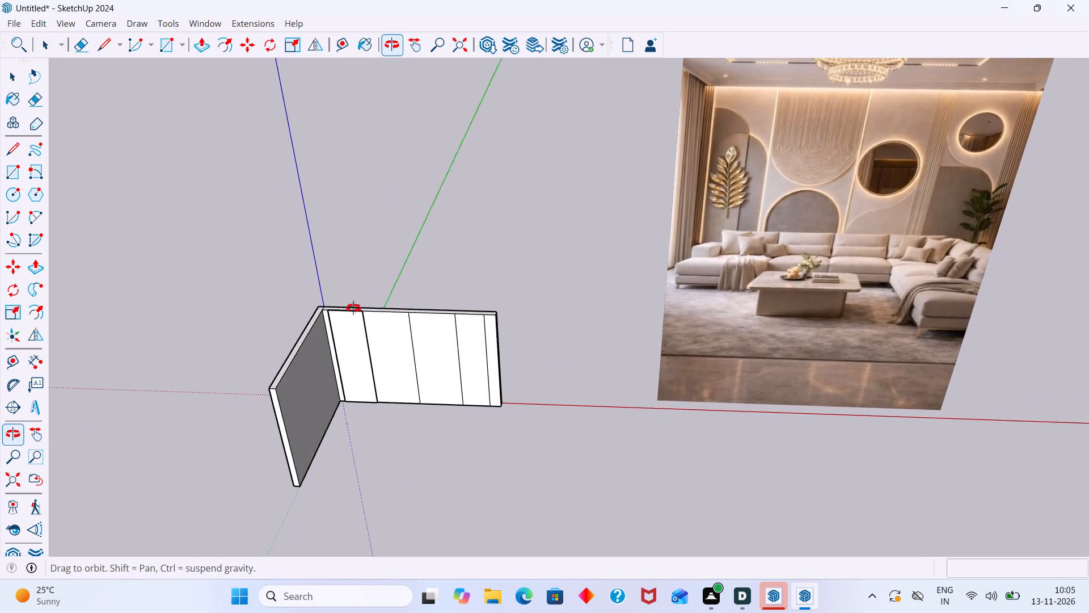
middle_drag(353, 308, 336, 314)
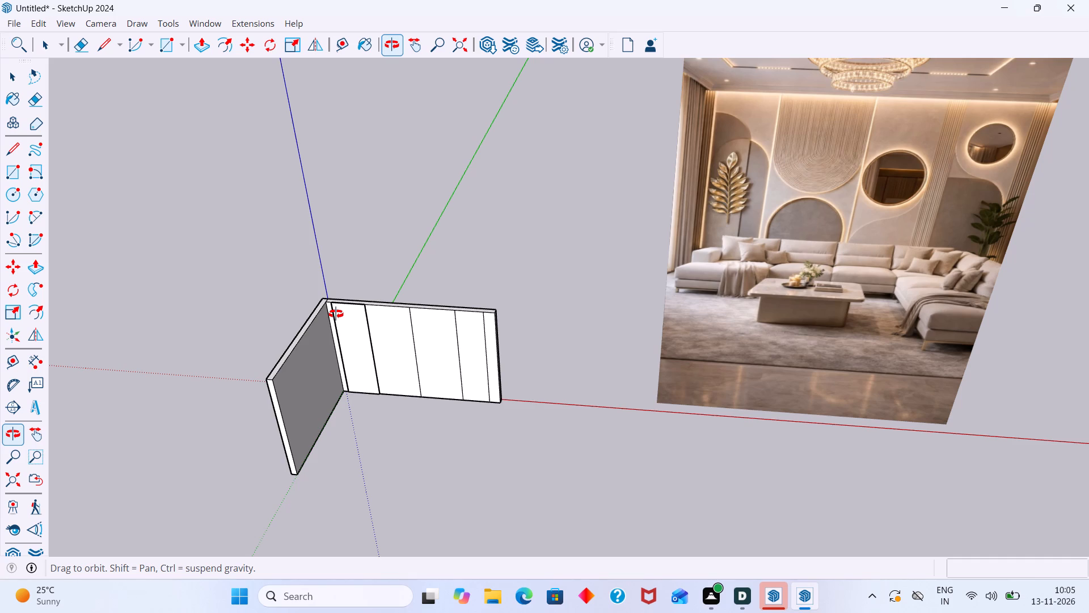
middle_drag(336, 314, 339, 330)
middle_drag(412, 337, 393, 335)
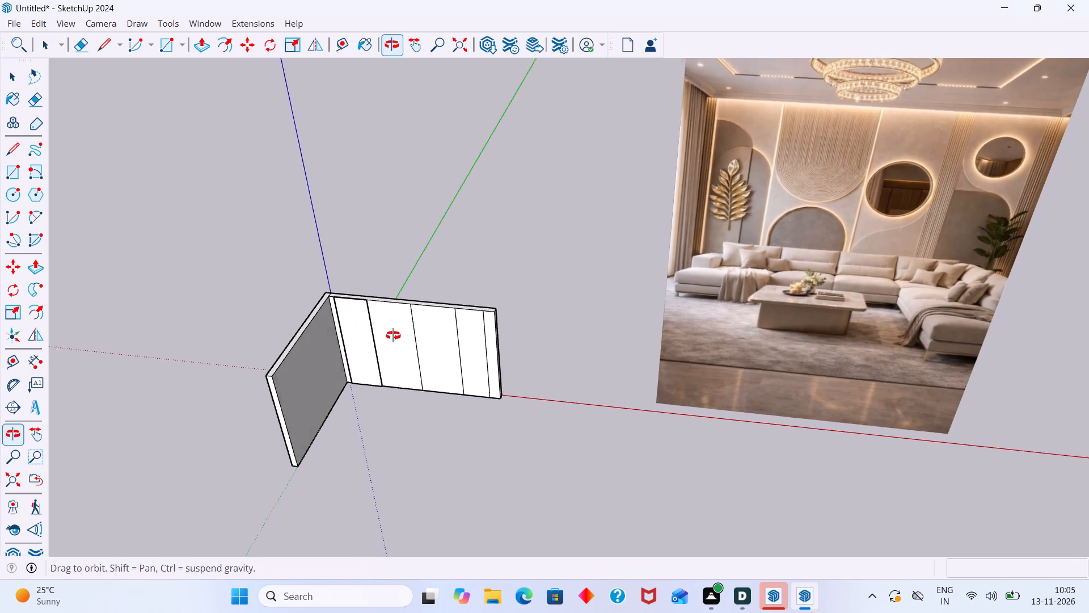
middle_drag(393, 335, 392, 335)
scroll(393, 335, down, 1)
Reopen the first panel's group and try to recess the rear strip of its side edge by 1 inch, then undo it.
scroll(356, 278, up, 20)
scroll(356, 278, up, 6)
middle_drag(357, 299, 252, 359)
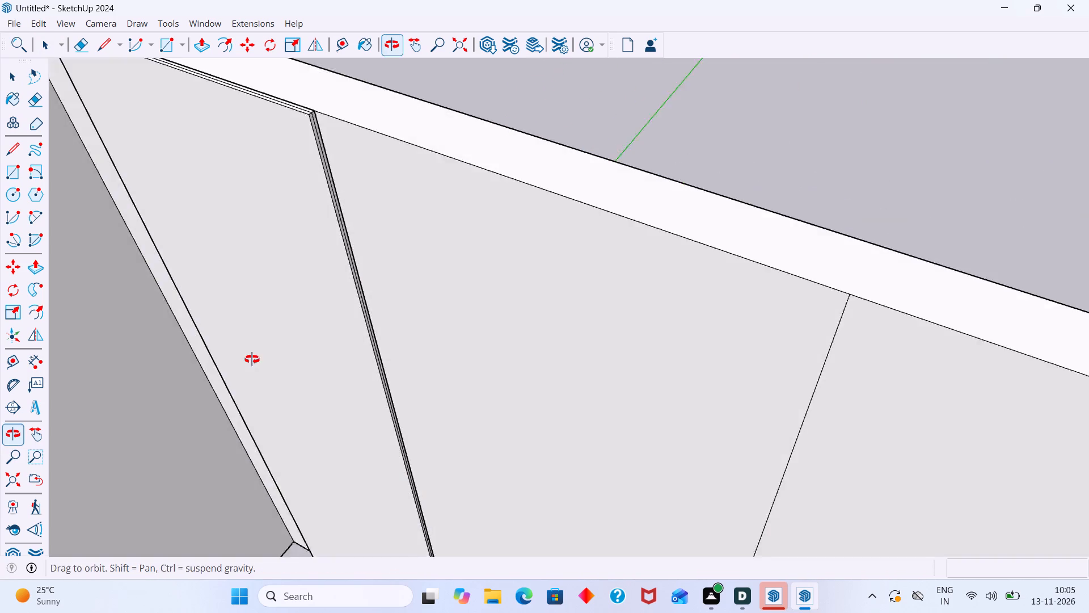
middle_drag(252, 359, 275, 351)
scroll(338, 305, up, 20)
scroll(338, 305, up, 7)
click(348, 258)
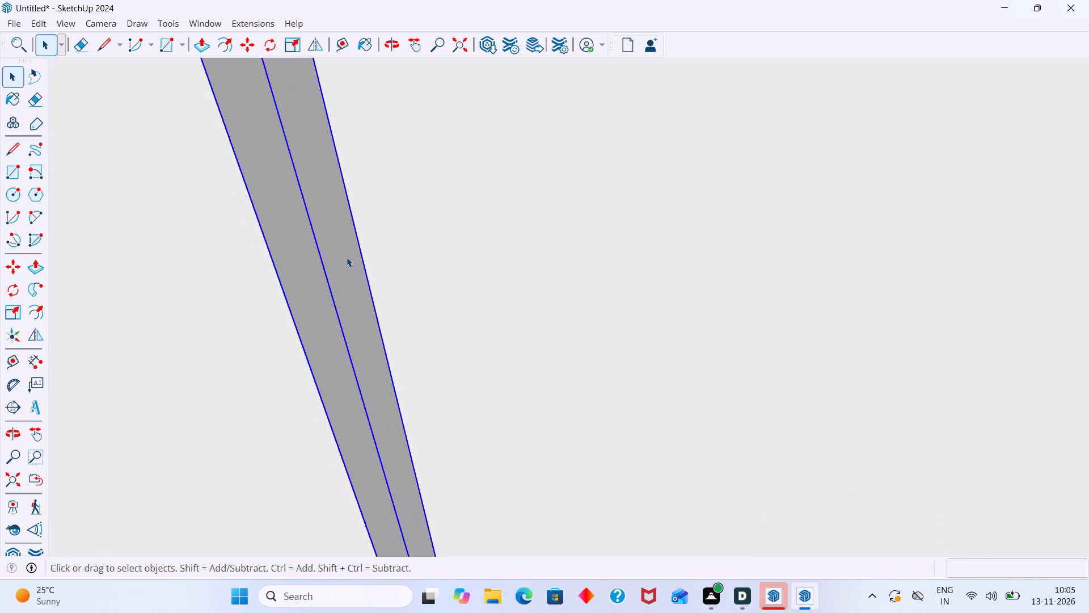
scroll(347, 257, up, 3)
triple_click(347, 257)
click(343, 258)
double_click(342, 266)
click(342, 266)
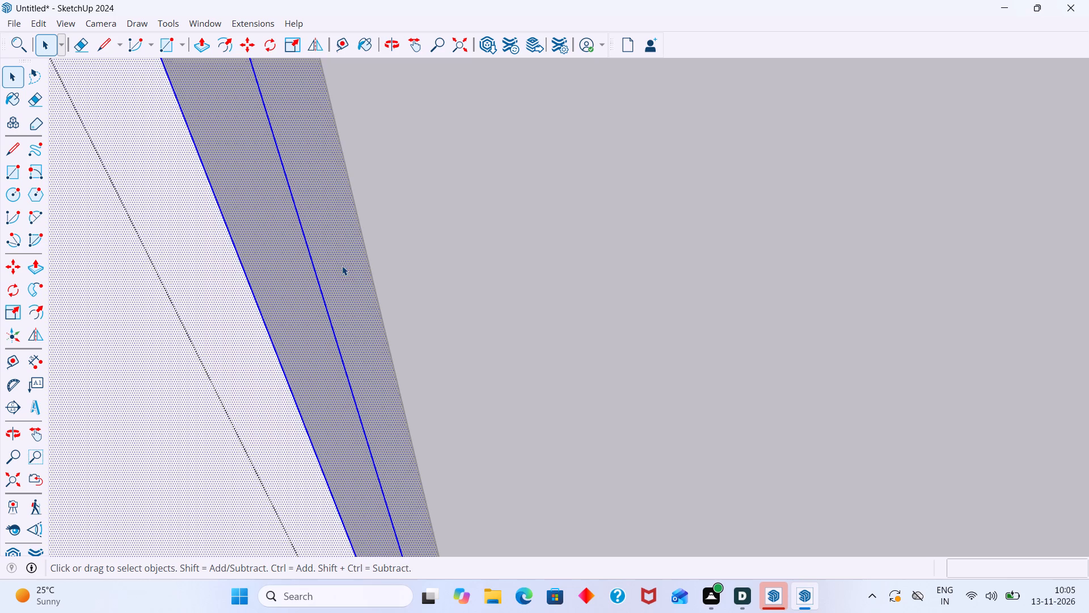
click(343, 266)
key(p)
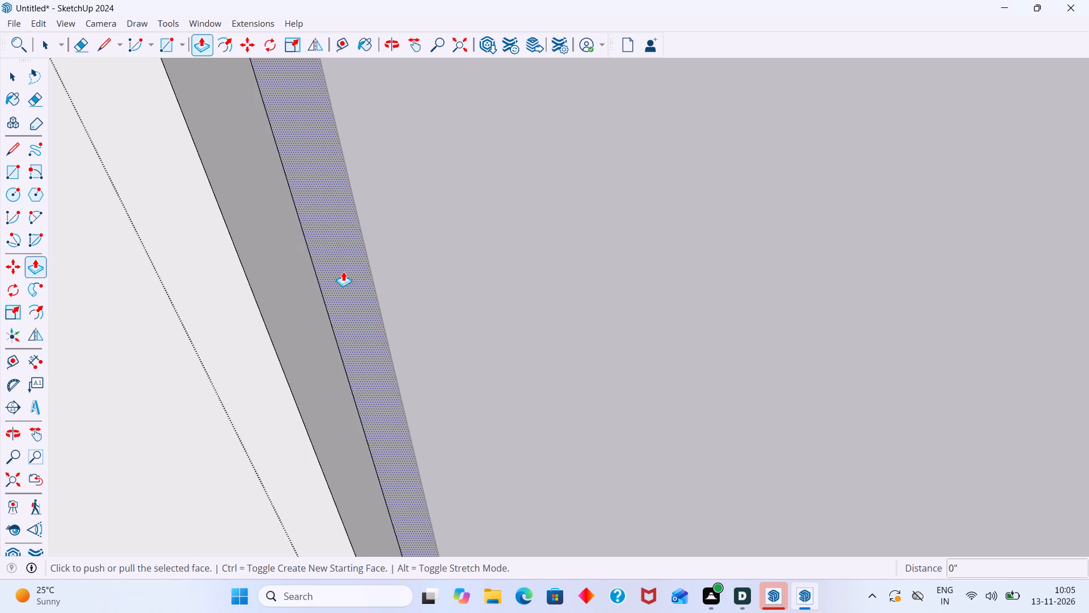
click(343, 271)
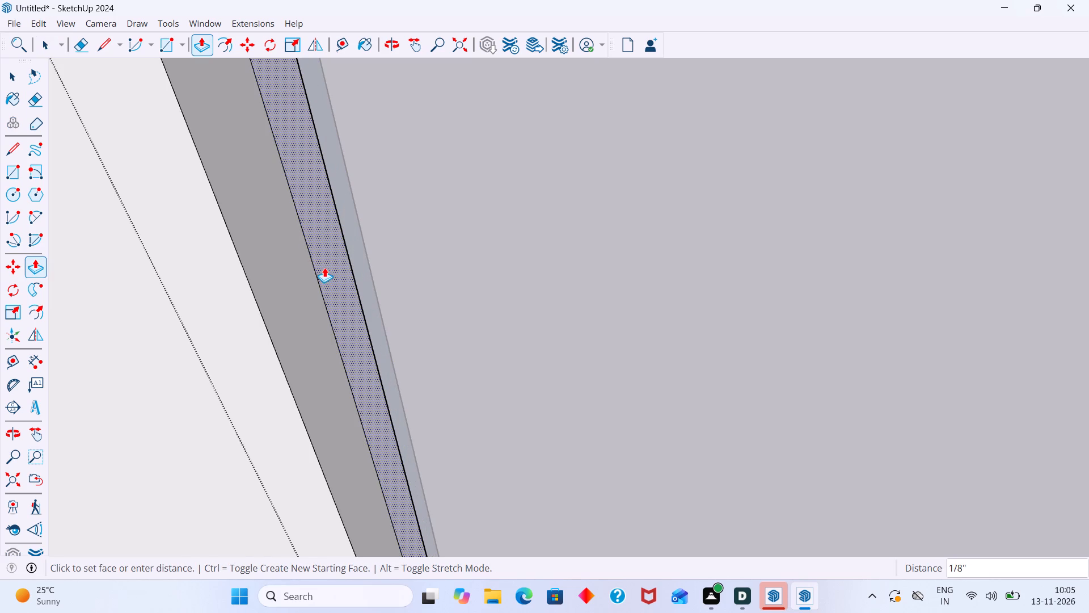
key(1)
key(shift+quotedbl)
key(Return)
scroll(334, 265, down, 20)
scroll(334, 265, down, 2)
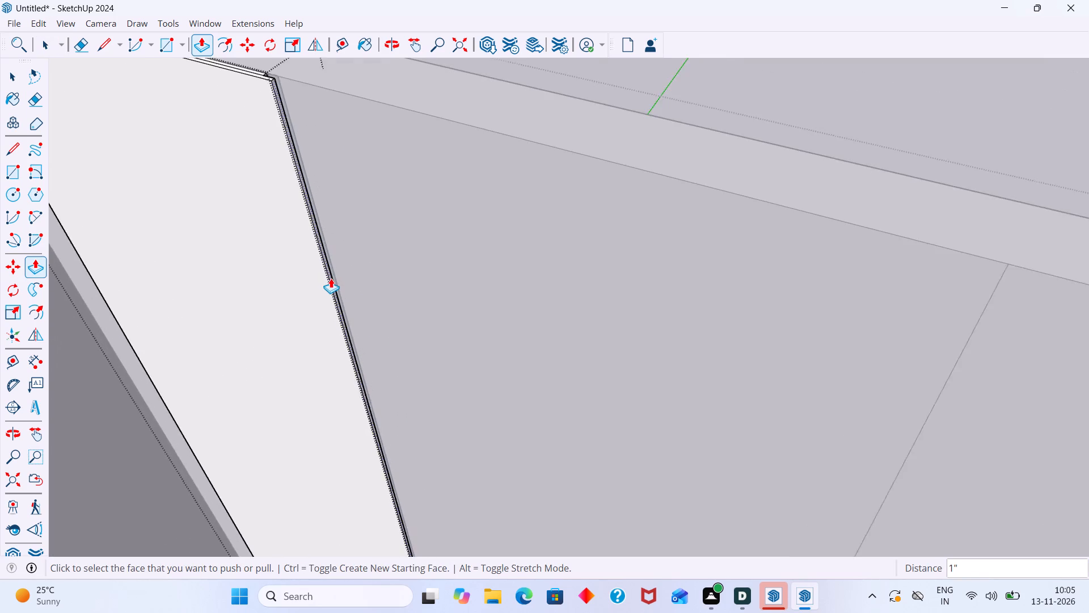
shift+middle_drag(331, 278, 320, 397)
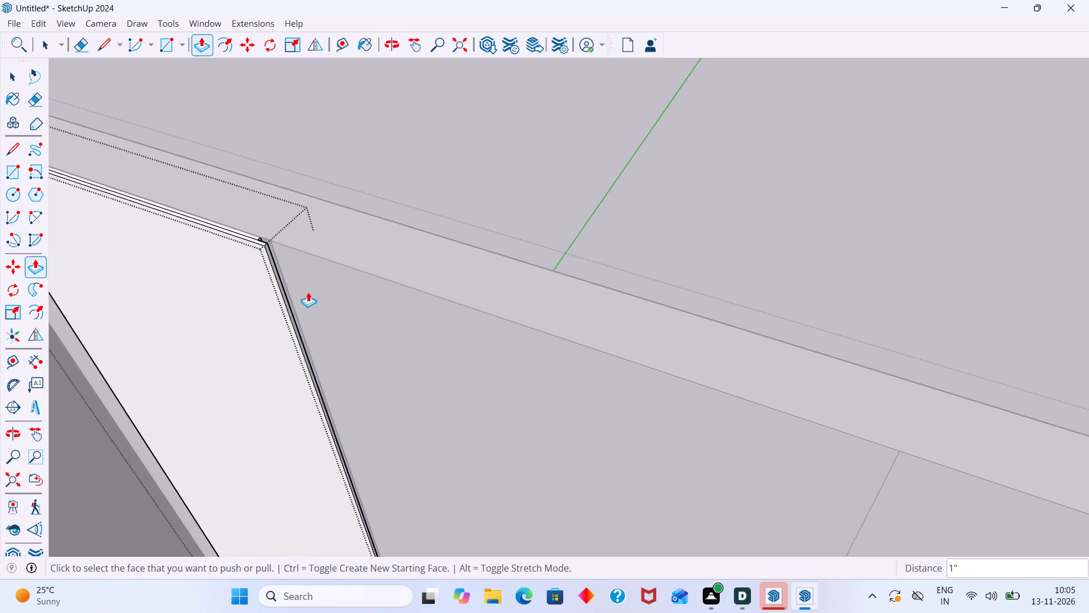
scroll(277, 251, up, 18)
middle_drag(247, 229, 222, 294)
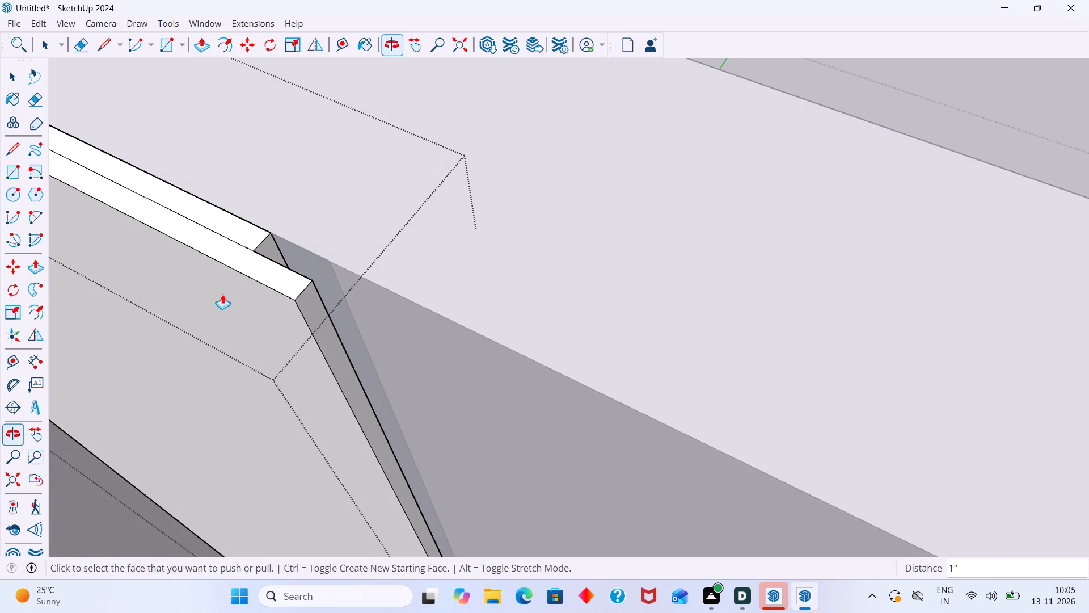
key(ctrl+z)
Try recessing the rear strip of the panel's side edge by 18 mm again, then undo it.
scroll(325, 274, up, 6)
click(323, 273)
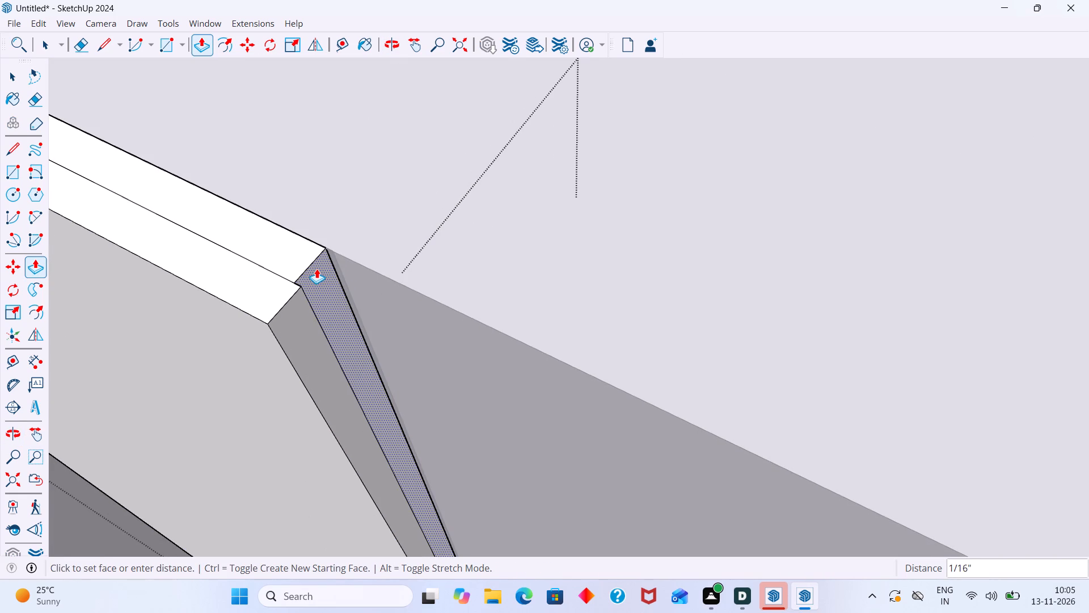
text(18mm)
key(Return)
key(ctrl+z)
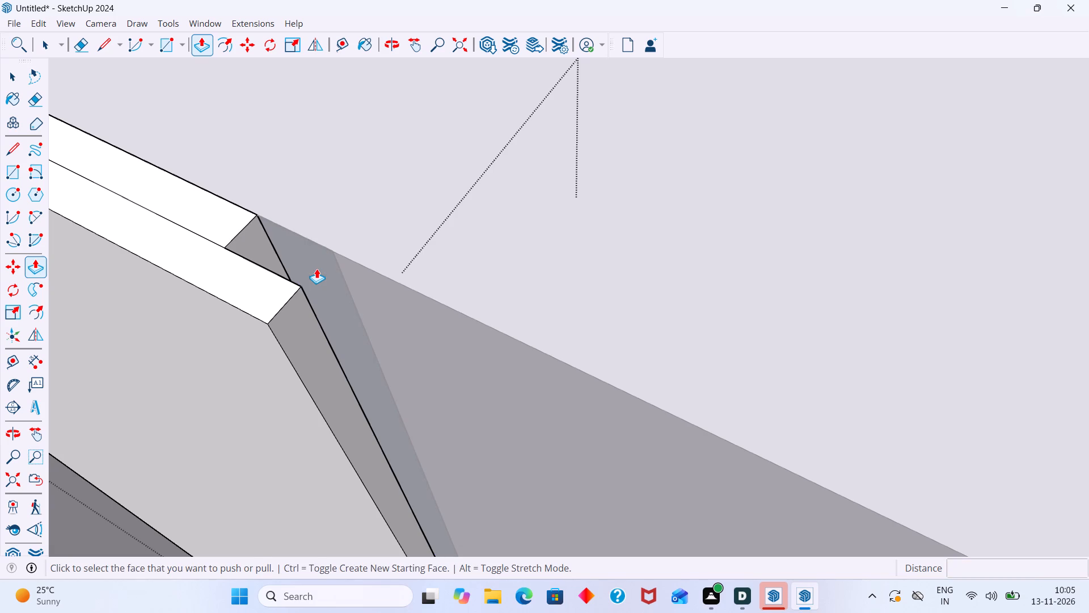
Push the rear strip of the panel's side edge inward freehand by about 1/16 inch.
click(319, 274)
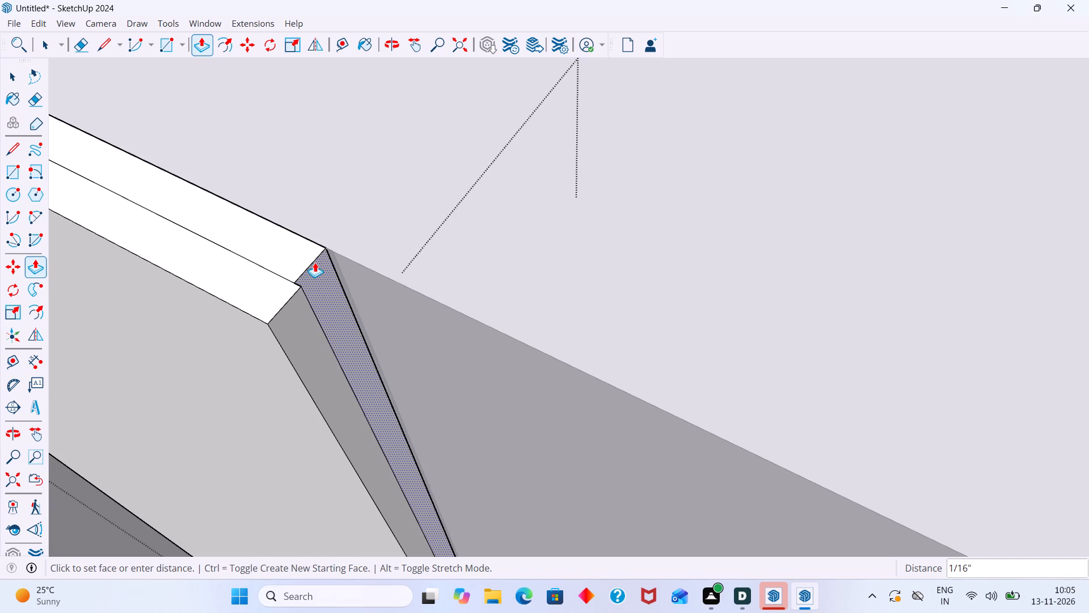
Examine the shallow step between the front and rear layers at the panel's top corner from several angles.
middle_drag(328, 287, 288, 363)
scroll(303, 277, up, 8)
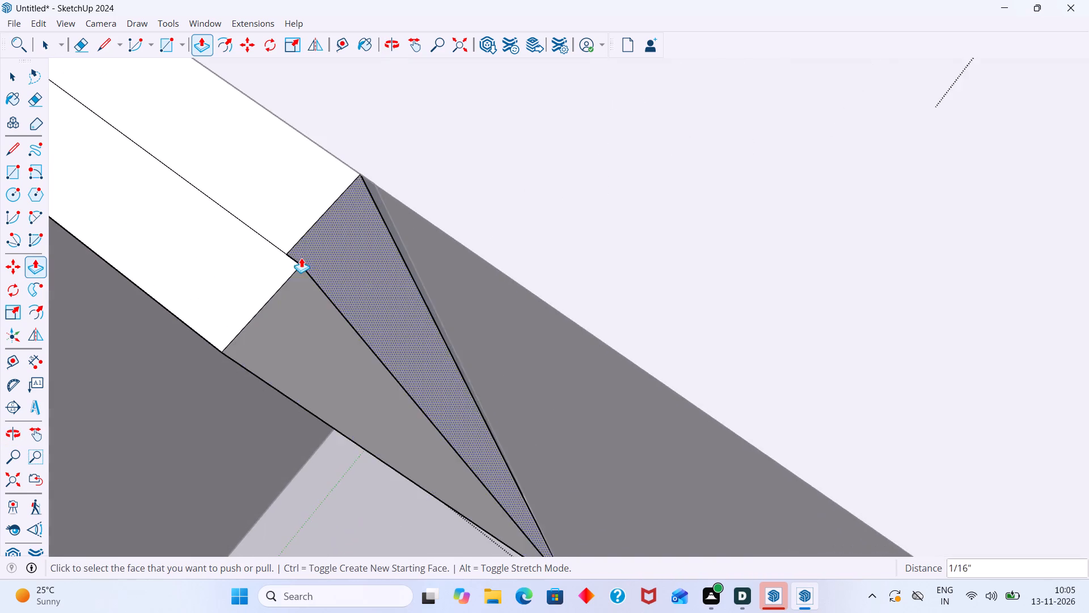
middle_drag(301, 257, 375, 337)
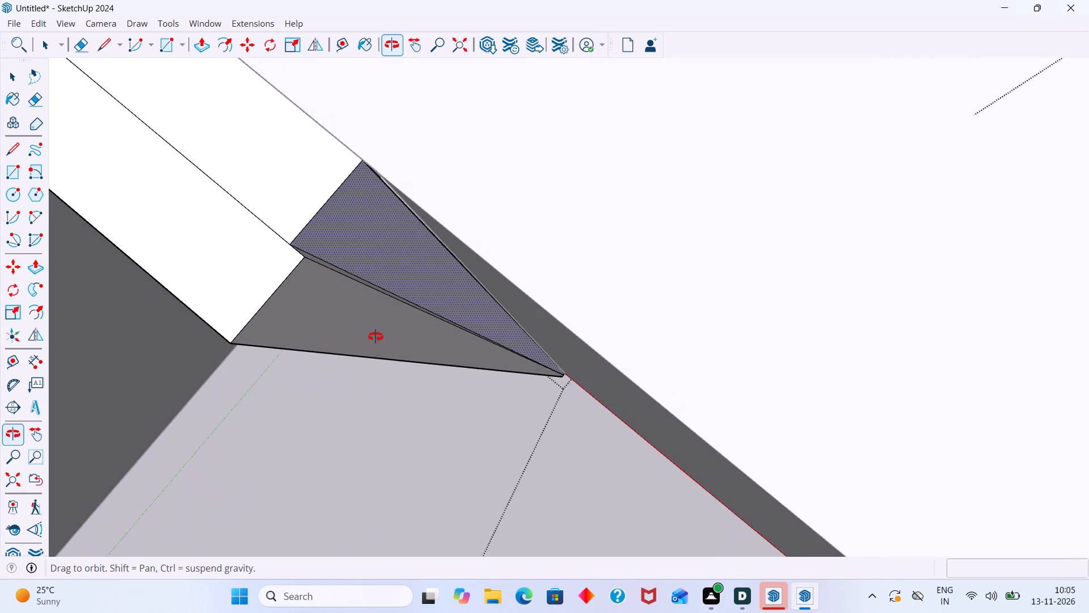
middle_drag(375, 337, 404, 311)
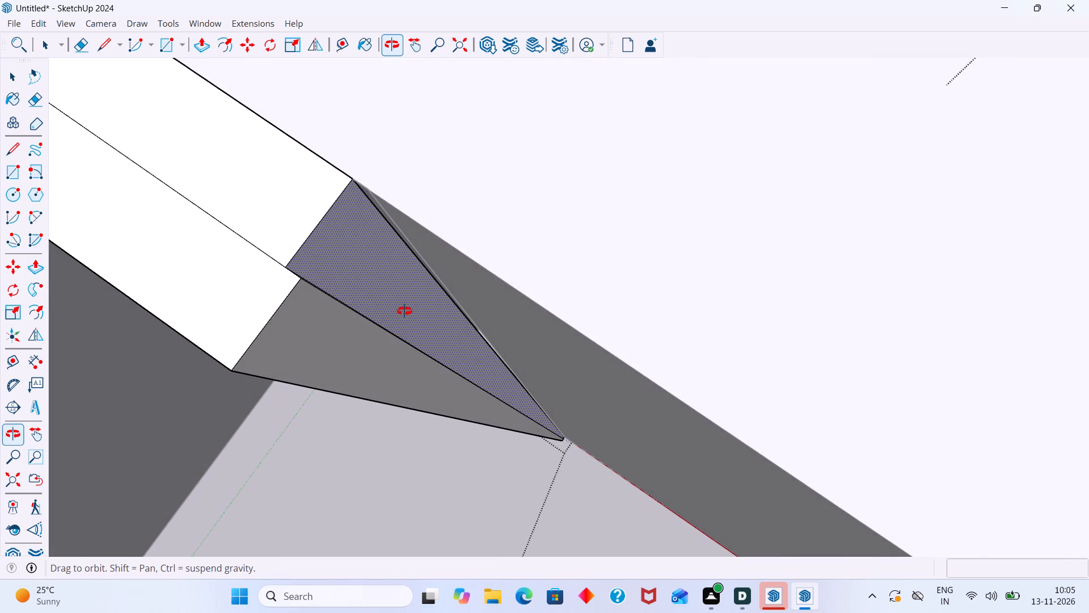
middle_drag(404, 311, 414, 299)
scroll(399, 301, down, 20)
scroll(399, 301, down, 5)
middle_drag(399, 329, 449, 238)
scroll(429, 283, up, 20)
scroll(429, 283, up, 10)
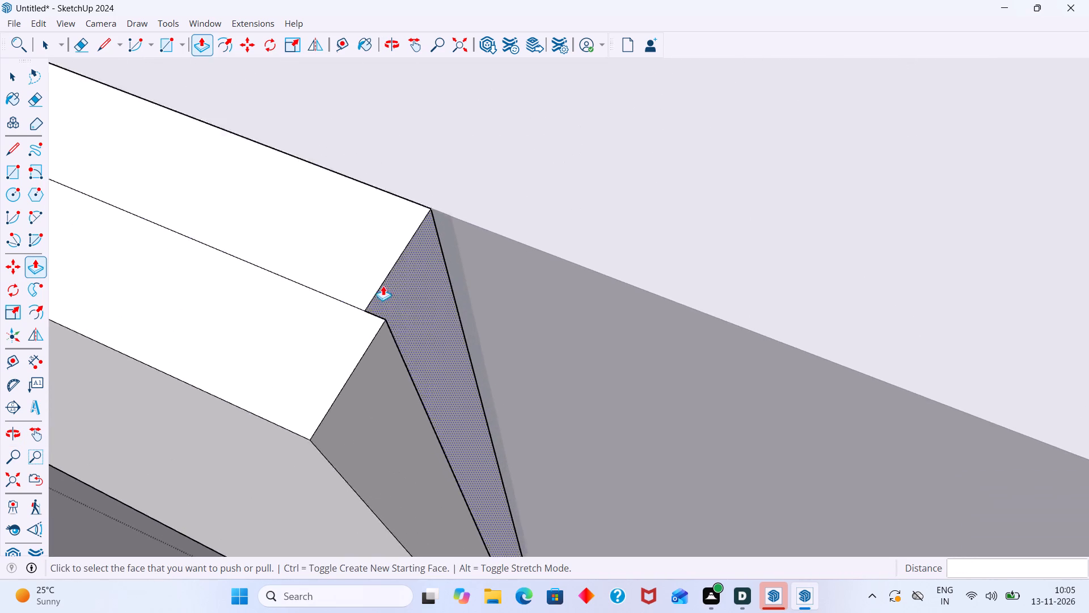
scroll(383, 285, up, 11)
middle_drag(378, 309, 212, 385)
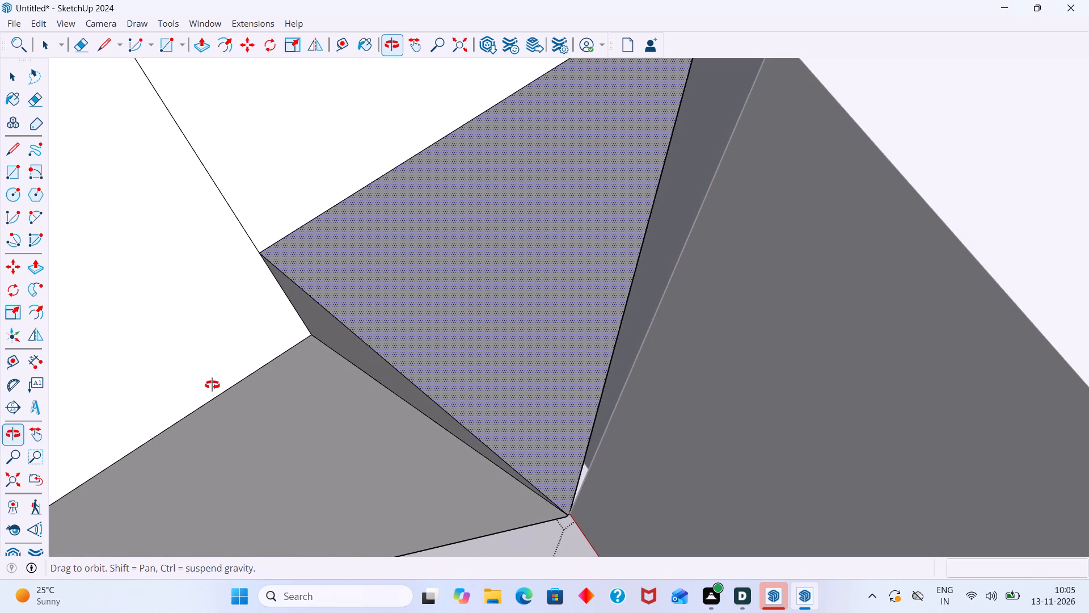
middle_drag(212, 385, 415, 339)
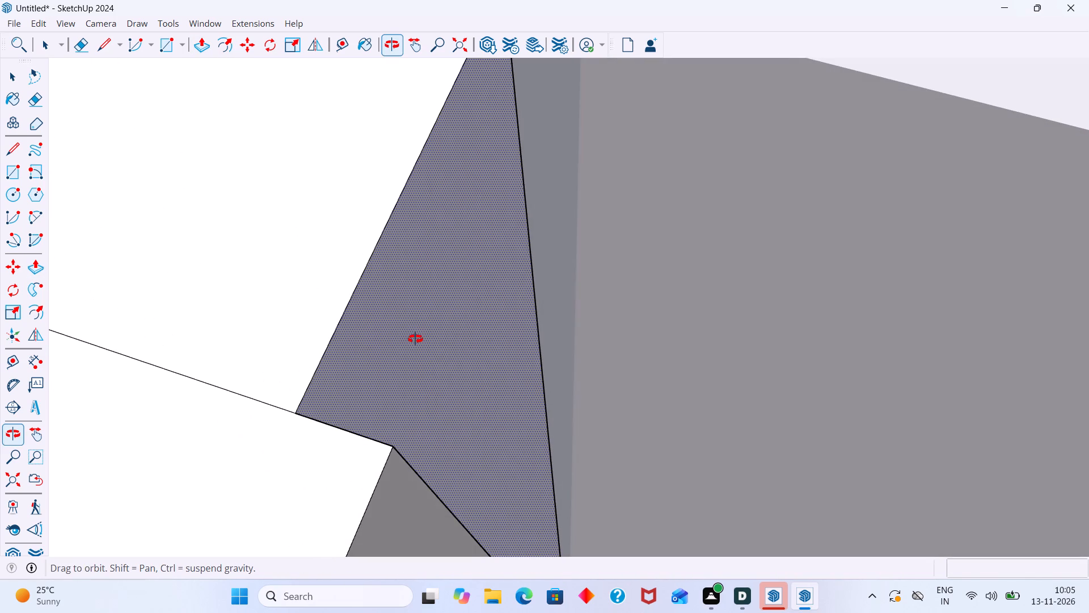
middle_drag(415, 339, 371, 345)
scroll(381, 340, down, 4)
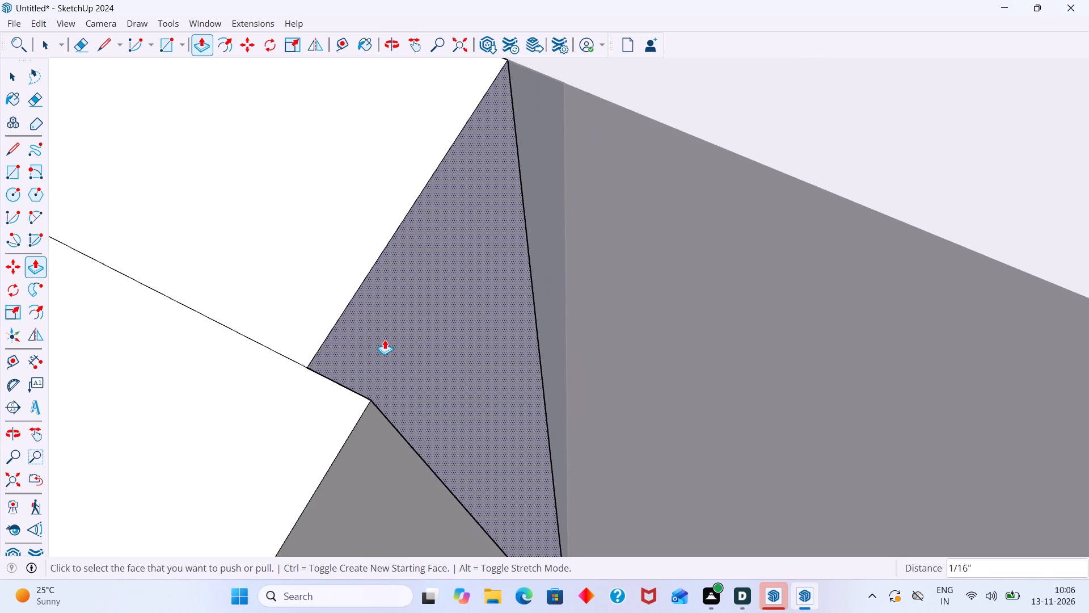
scroll(385, 339, down, 11)
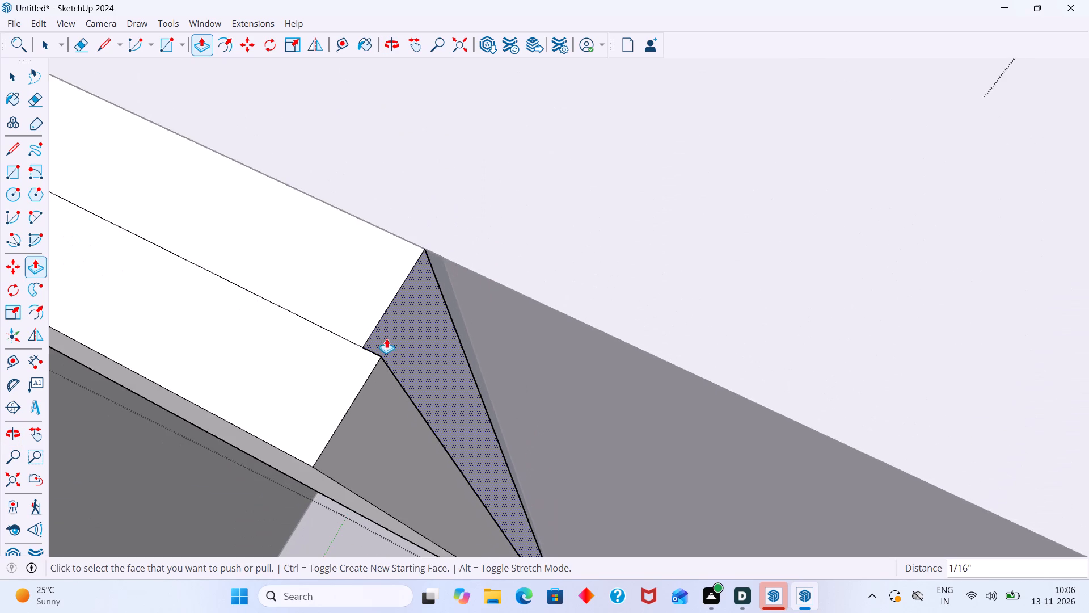
scroll(386, 338, down, 11)
middle_drag(402, 373, 441, 260)
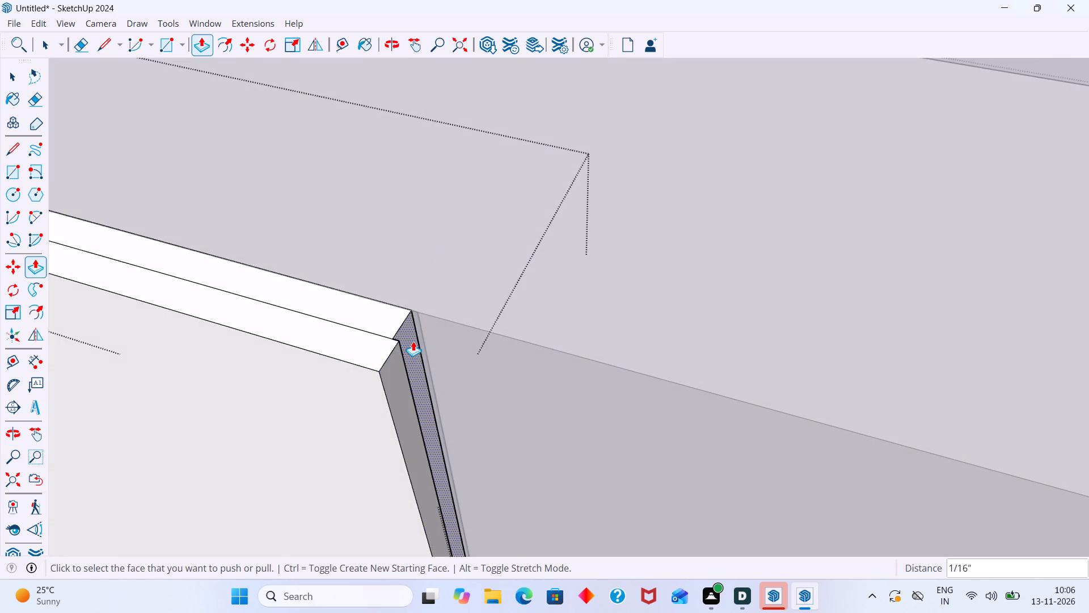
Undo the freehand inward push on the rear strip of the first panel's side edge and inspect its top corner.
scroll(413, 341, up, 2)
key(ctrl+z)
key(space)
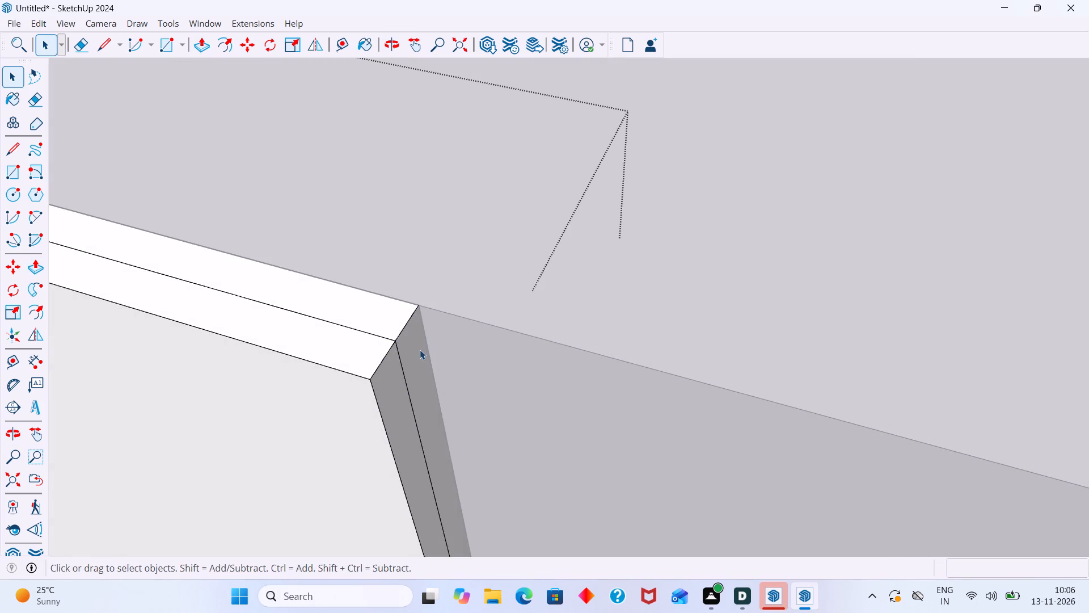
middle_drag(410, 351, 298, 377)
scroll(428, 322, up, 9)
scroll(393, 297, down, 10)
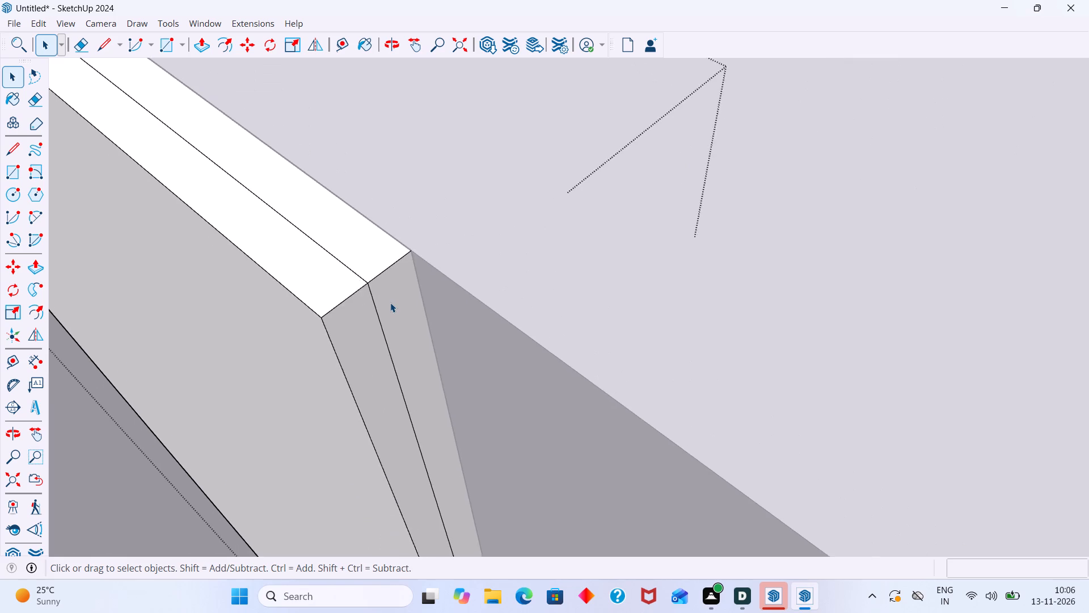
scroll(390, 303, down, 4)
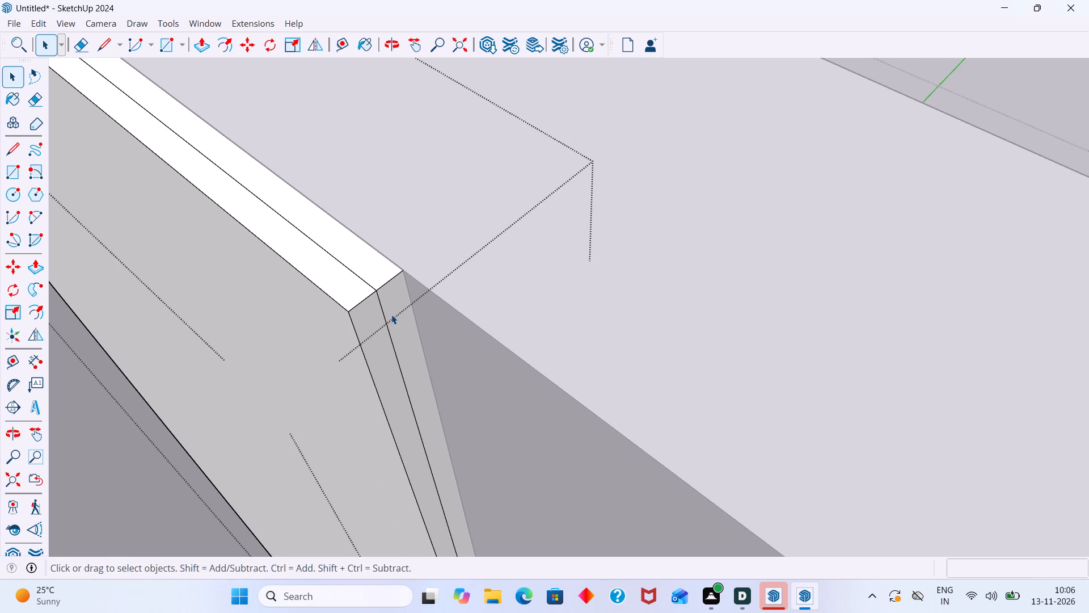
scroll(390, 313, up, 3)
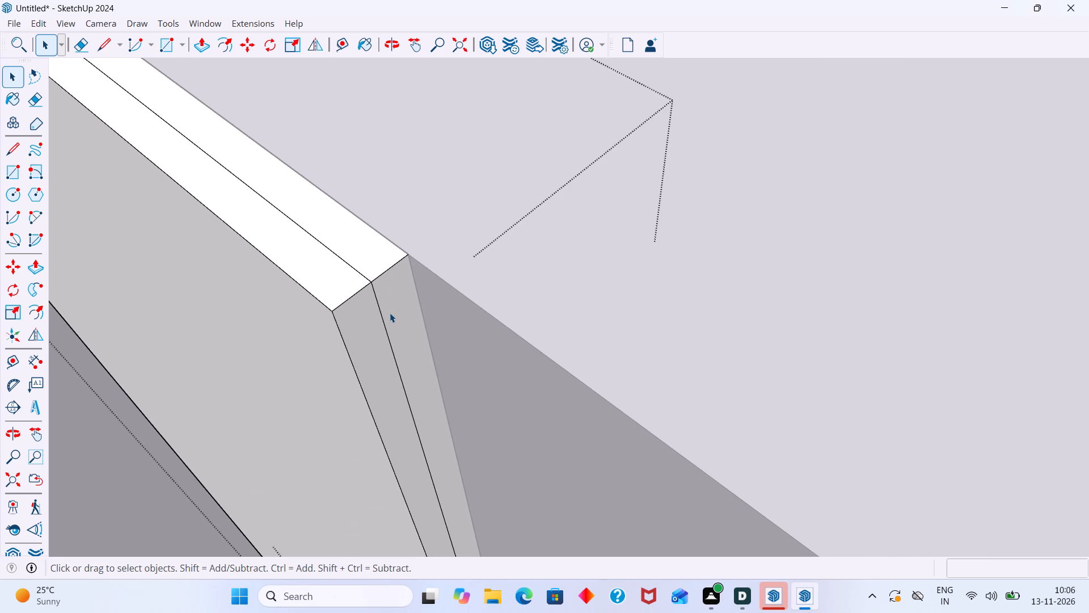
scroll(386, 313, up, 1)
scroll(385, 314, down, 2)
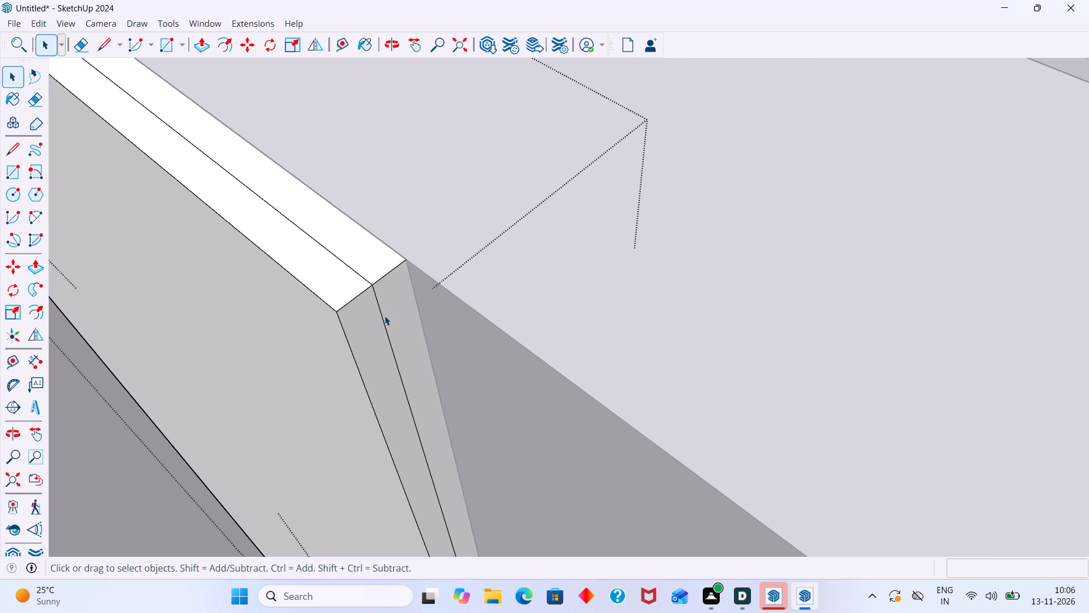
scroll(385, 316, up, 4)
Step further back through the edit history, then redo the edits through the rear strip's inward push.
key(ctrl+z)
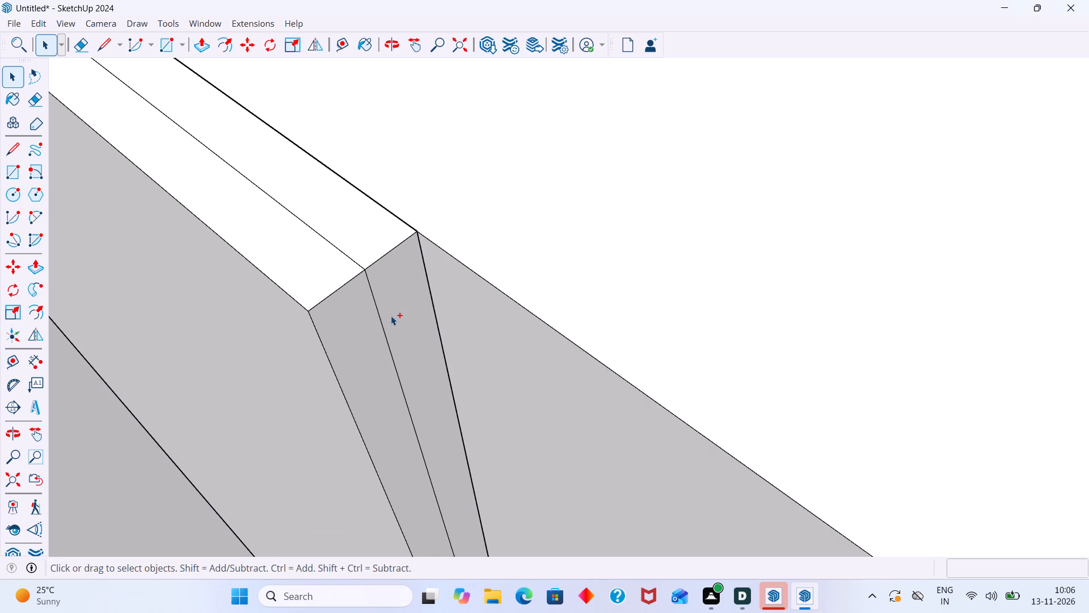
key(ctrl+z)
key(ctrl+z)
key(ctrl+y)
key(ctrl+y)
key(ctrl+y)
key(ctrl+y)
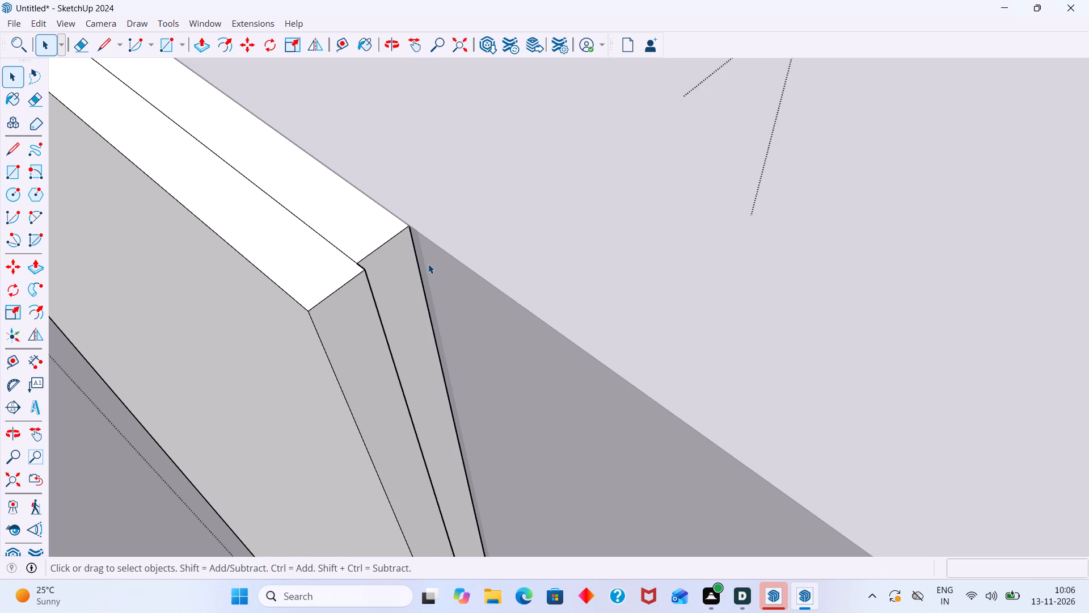
Leave the panel's group and examine the narrow gap between its recessed rear strip and the back wall.
scroll(434, 261, down, 8)
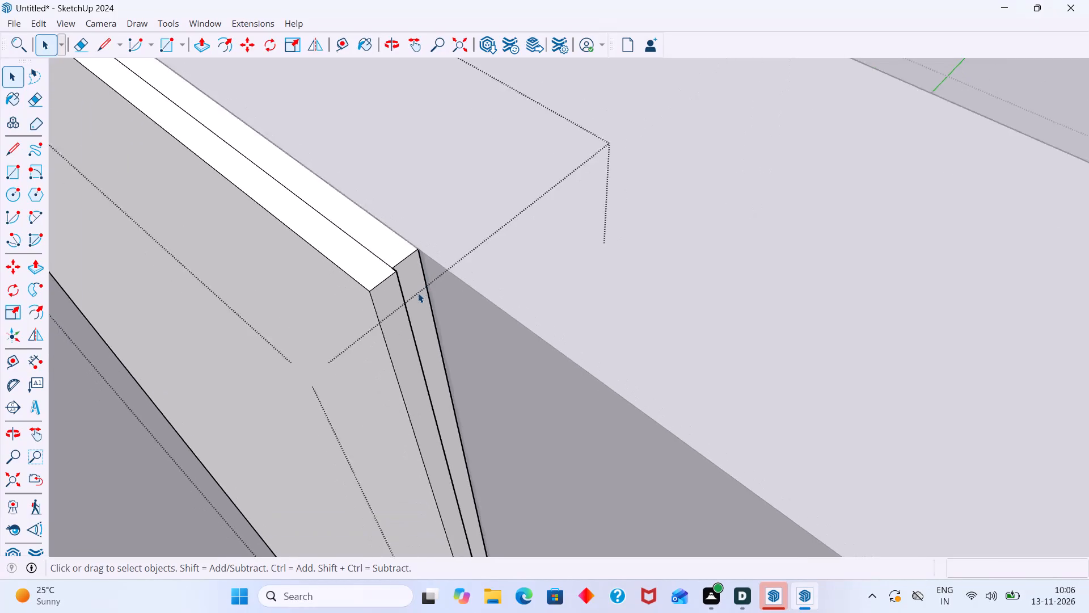
scroll(418, 293, down, 20)
click(513, 196)
scroll(425, 255, down, 3)
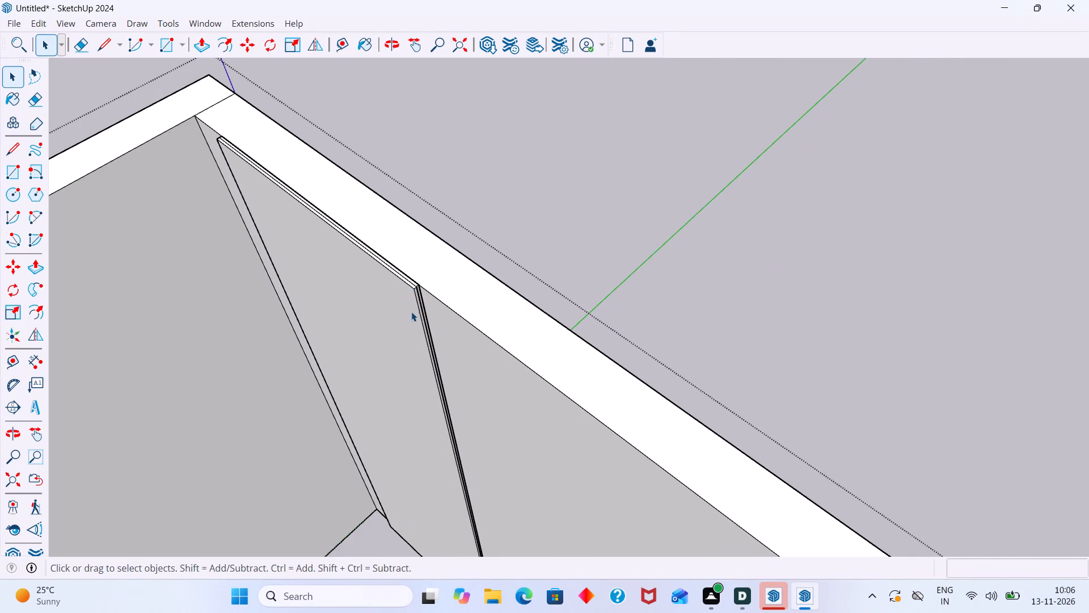
middle_drag(410, 314, 428, 305)
scroll(441, 285, up, 20)
scroll(441, 285, up, 3)
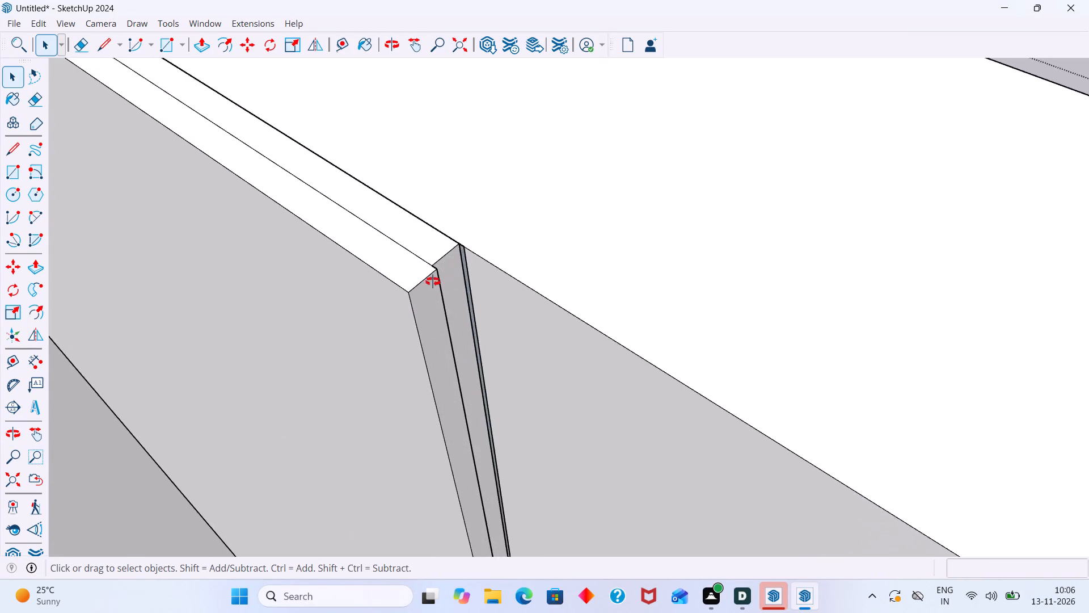
middle_drag(433, 282, 395, 371)
scroll(462, 245, up, 11)
middle_drag(471, 243, 484, 225)
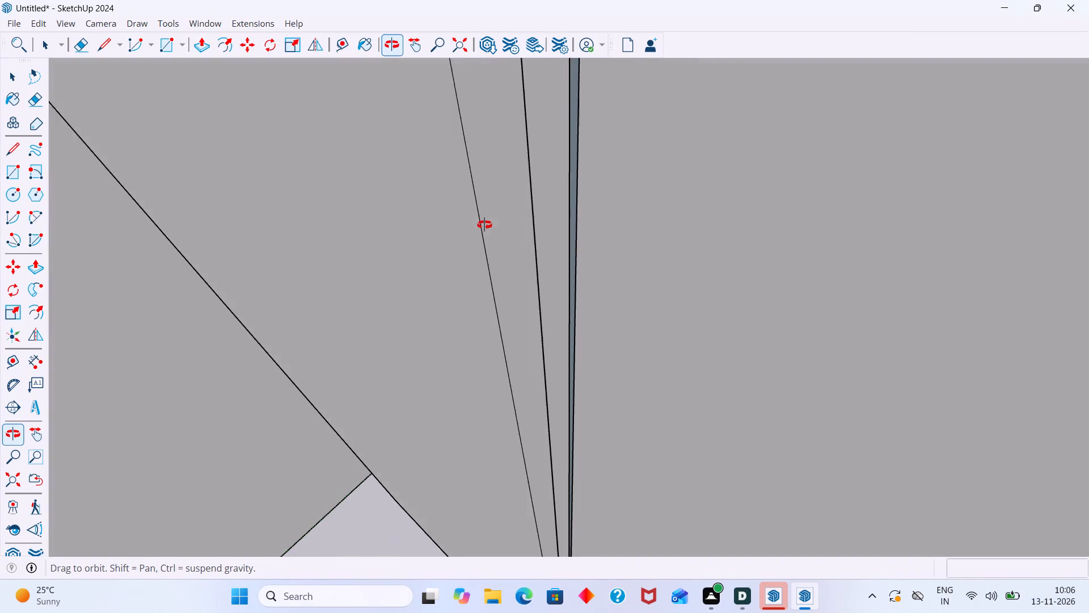
middle_drag(484, 225, 489, 225)
scroll(529, 212, down, 5)
shift+middle_drag(521, 219, 467, 347)
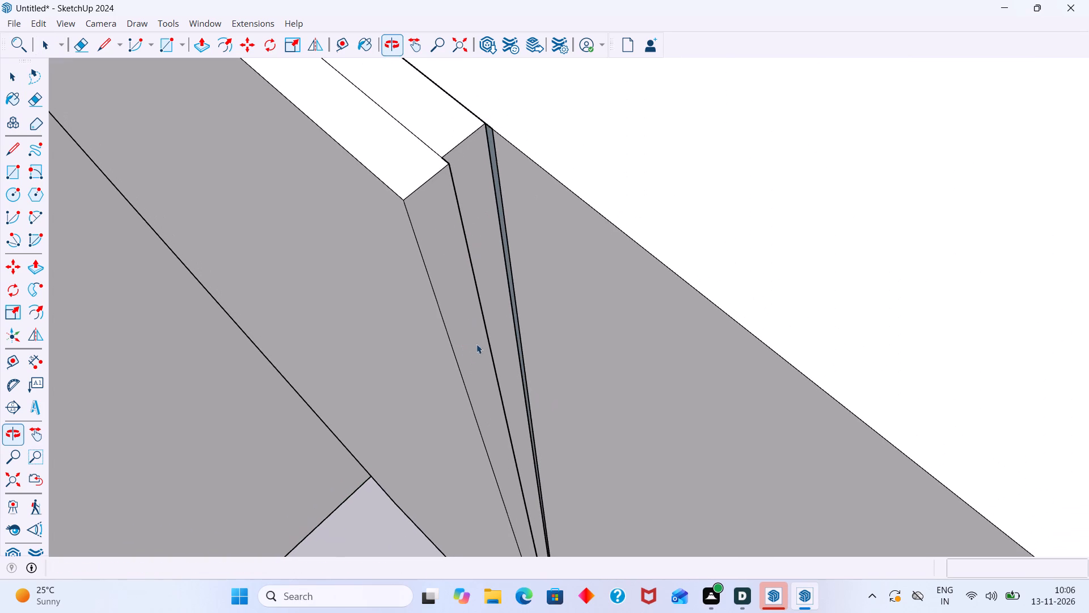
scroll(520, 212, up, 4)
middle_drag(494, 231, 554, 220)
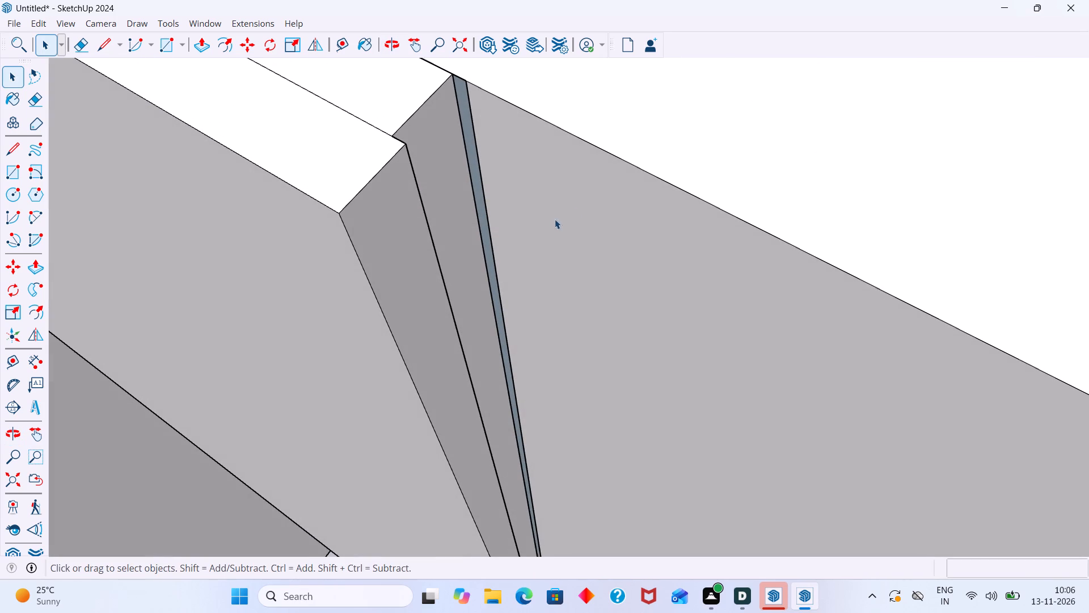
scroll(533, 199, down, 5)
middle_drag(495, 230, 523, 207)
scroll(505, 177, up, 7)
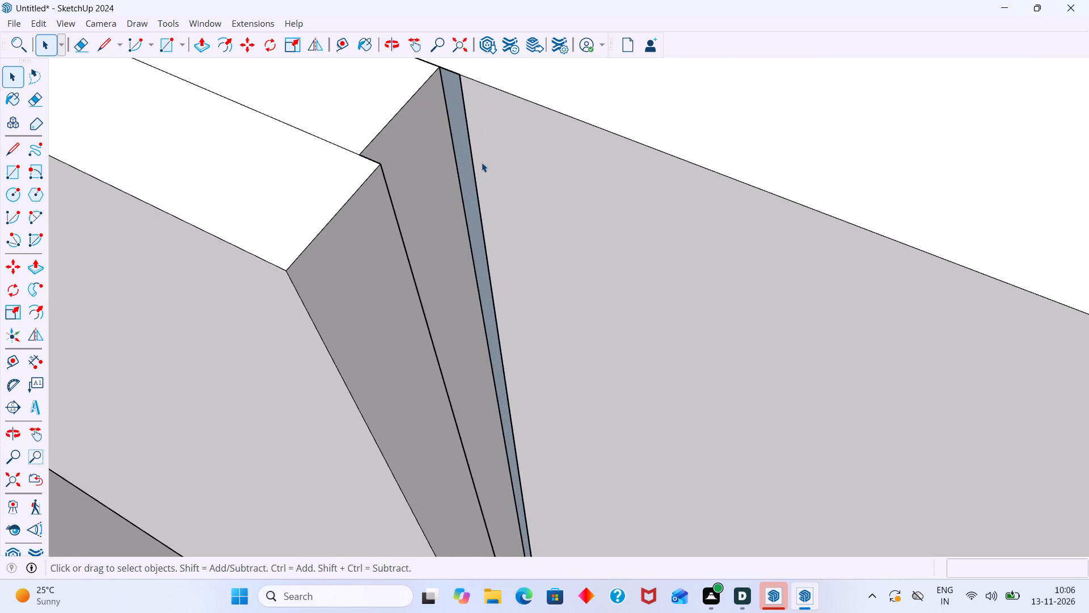
scroll(482, 162, up, 1)
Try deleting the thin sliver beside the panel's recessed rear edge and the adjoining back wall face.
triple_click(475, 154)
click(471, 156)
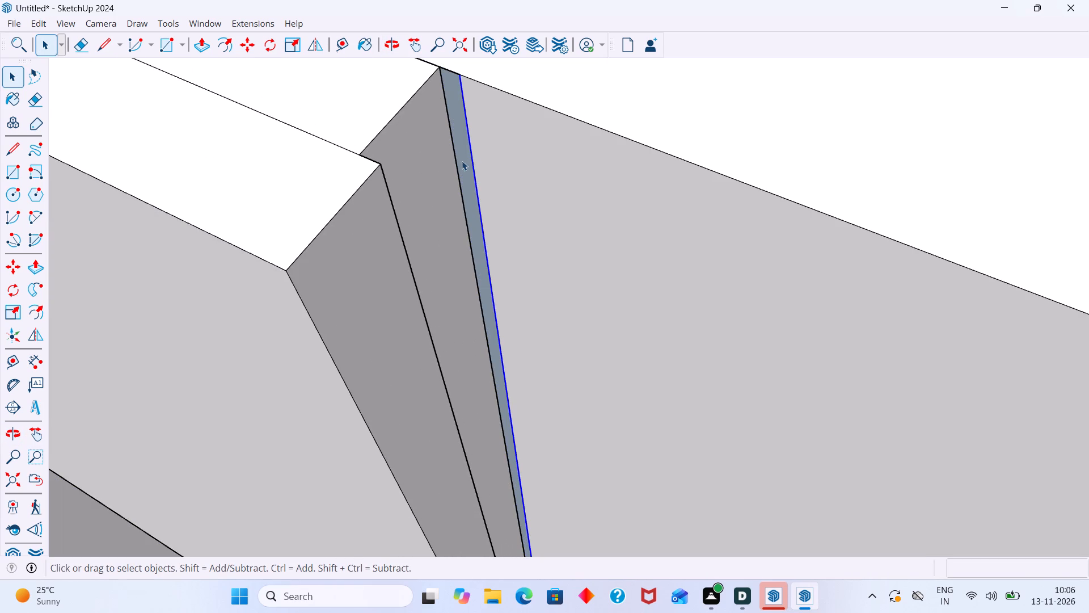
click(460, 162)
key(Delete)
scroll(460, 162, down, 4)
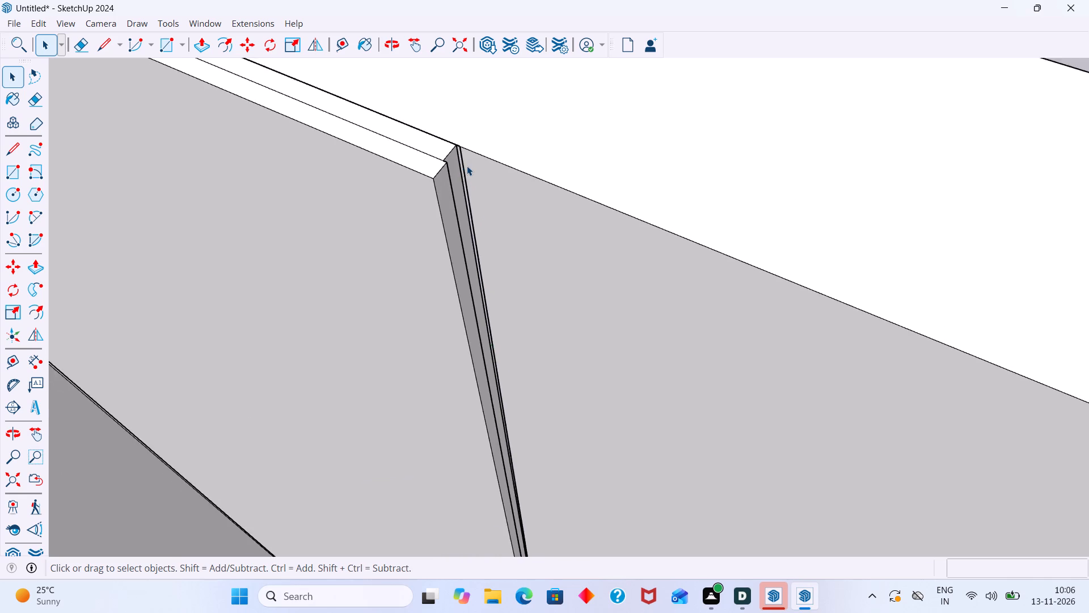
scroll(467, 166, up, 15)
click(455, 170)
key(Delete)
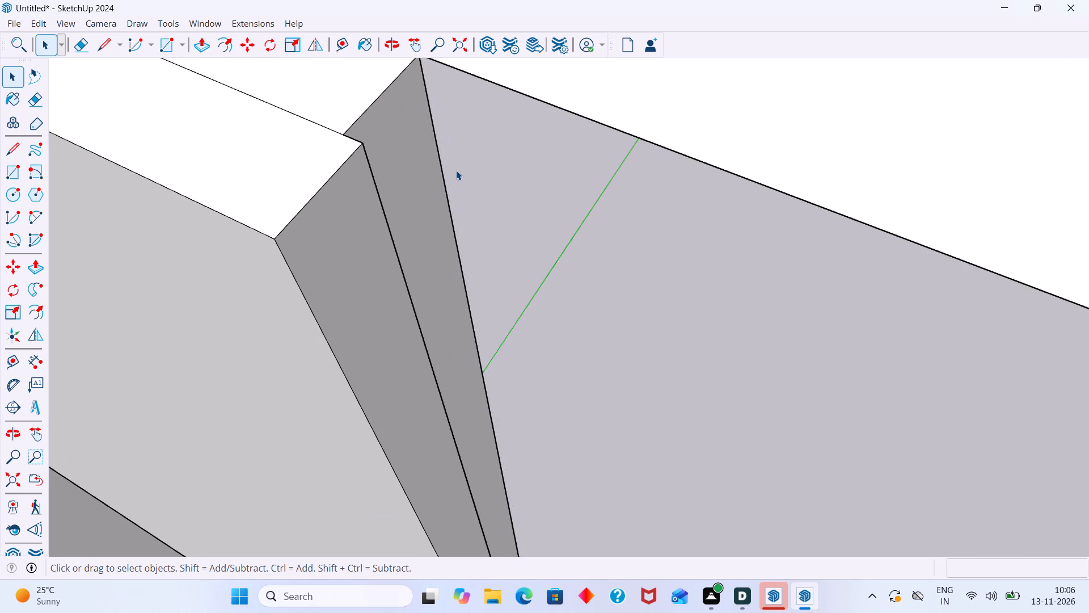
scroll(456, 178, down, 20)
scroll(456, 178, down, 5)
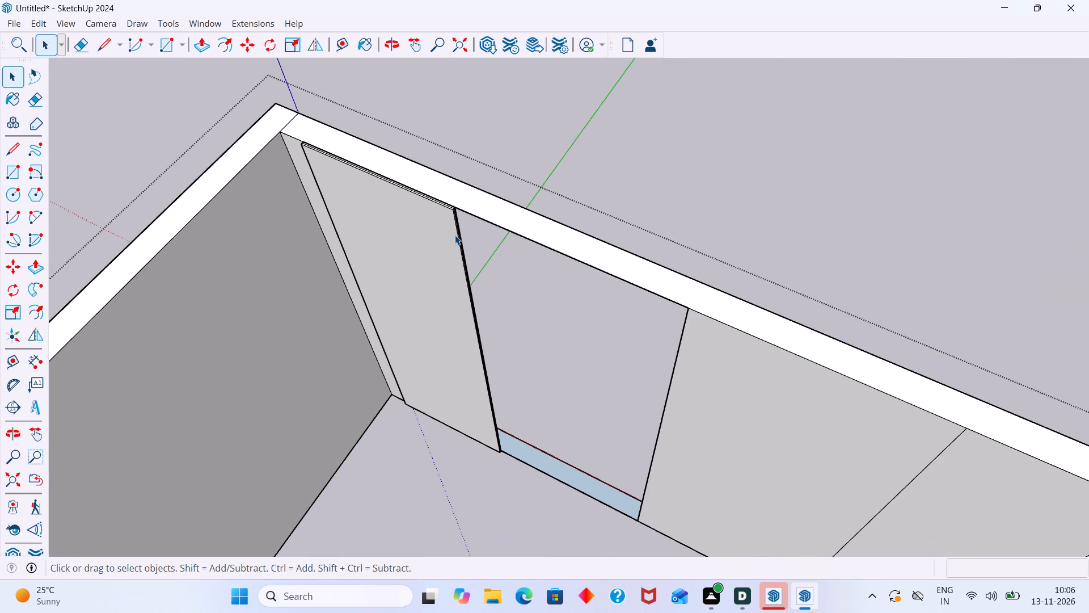
Undo the deletions and the inward push on the panel's rear strip, then leave the panel's group.
key(ctrl+z)
key(ctrl+z)
key(ctrl+z)
key(ctrl+z)
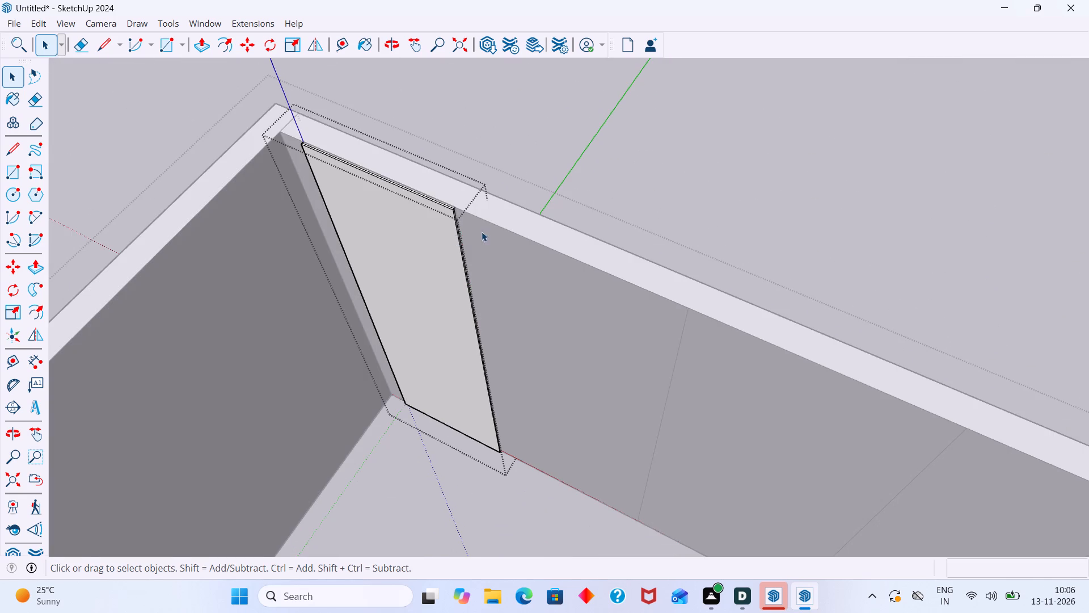
scroll(482, 226, up, 17)
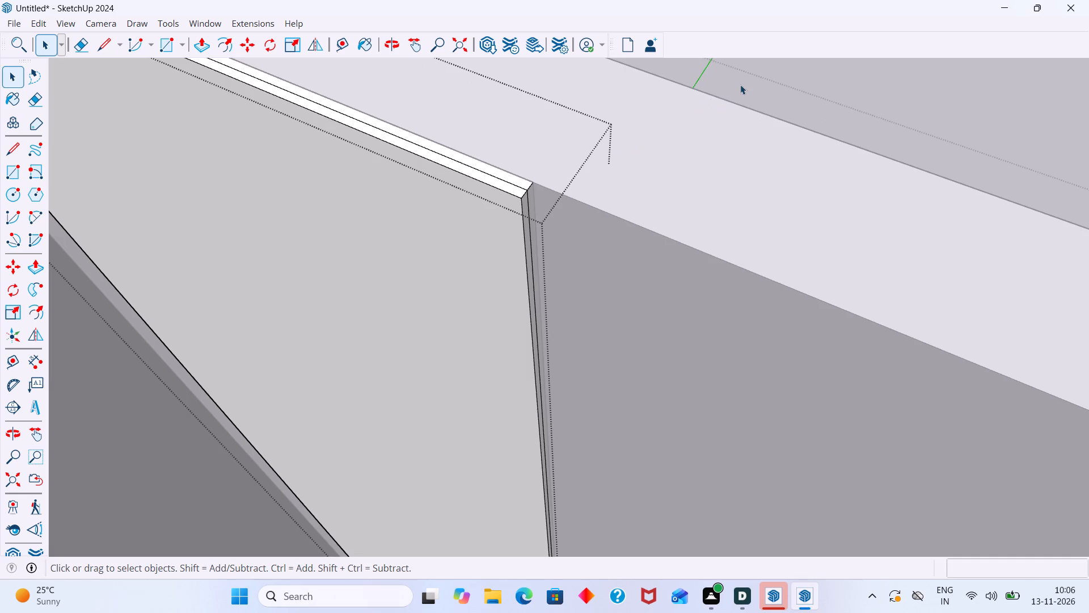
click(740, 85)
Examine the first panel's side edge and compare the back wall layout with the reference image.
scroll(640, 161, down, 3)
middle_drag(571, 213, 490, 222)
scroll(628, 199, up, 6)
middle_drag(546, 194, 480, 200)
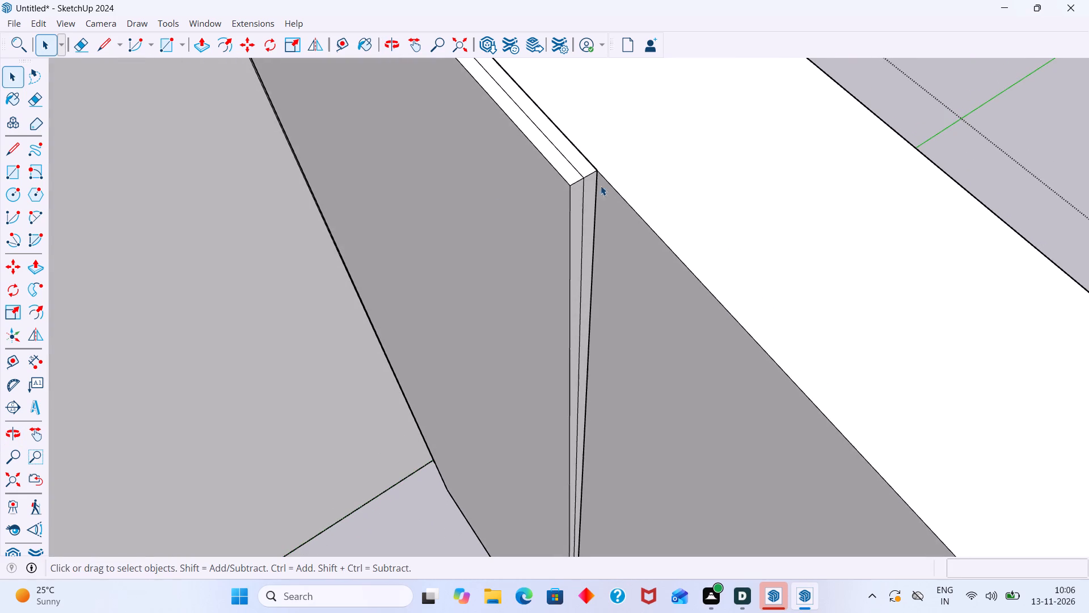
scroll(591, 188, down, 11)
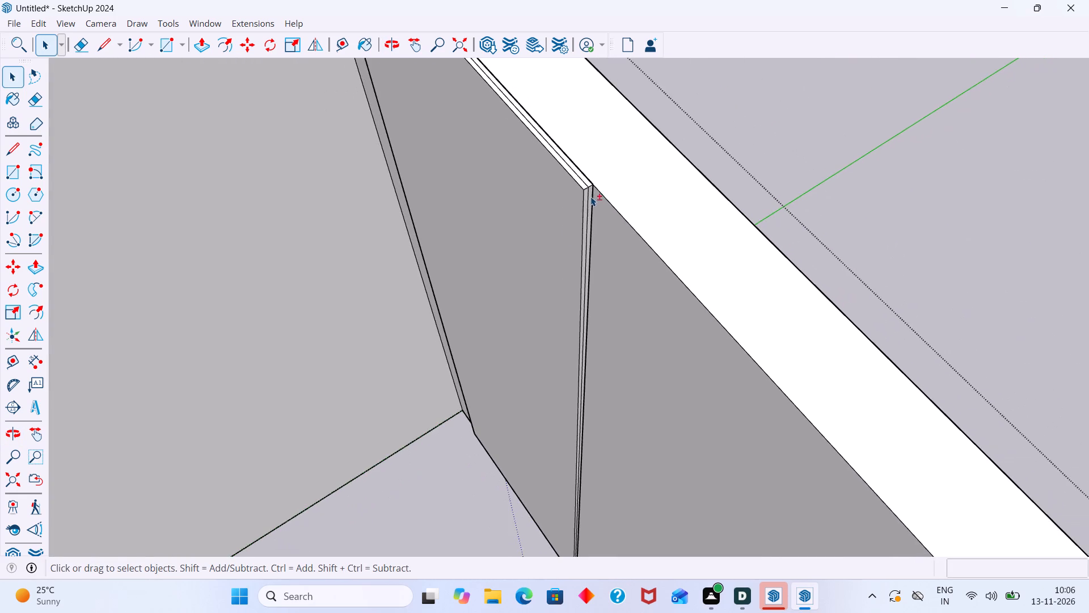
shift+middle_drag(589, 197, 556, 285)
scroll(549, 283, down, 20)
scroll(549, 283, down, 12)
middle_drag(528, 362, 783, 353)
shift+middle_drag(767, 338, 695, 321)
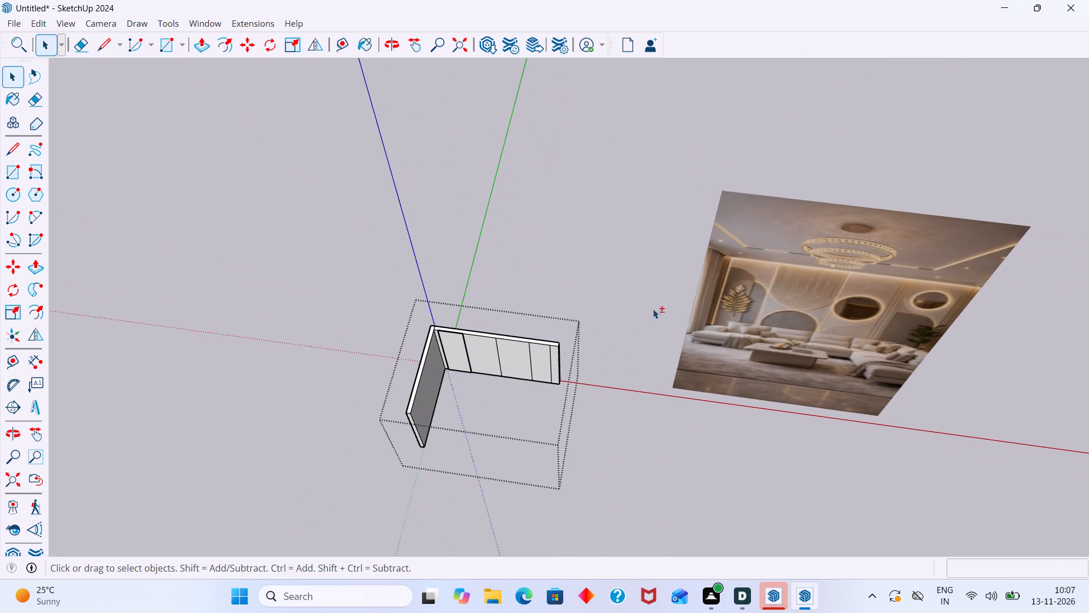
shift+middle_drag(567, 306, 437, 314)
middle_drag(404, 362, 363, 314)
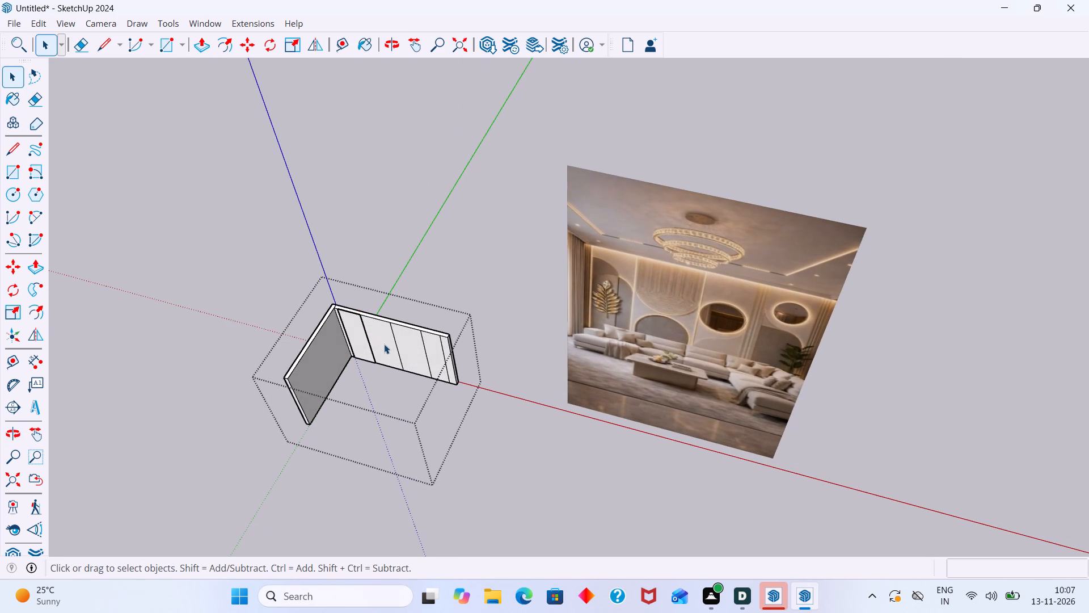
Examine the first panel's two-layer side edge and top corner up close and within the overall room.
scroll(372, 330, up, 17)
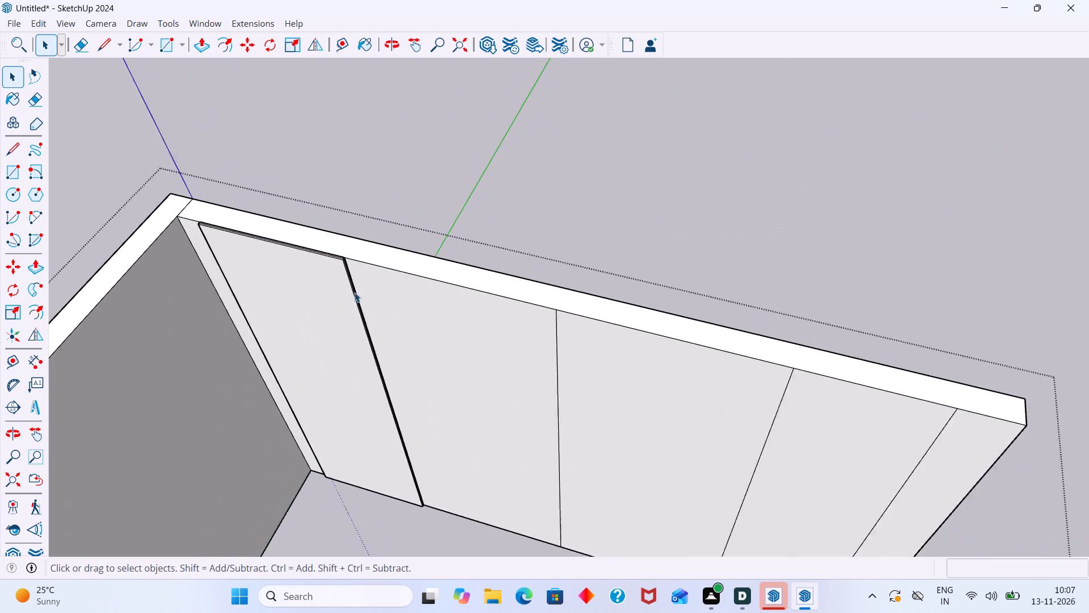
scroll(354, 292, up, 14)
middle_drag(311, 229, 307, 270)
scroll(311, 210, up, 7)
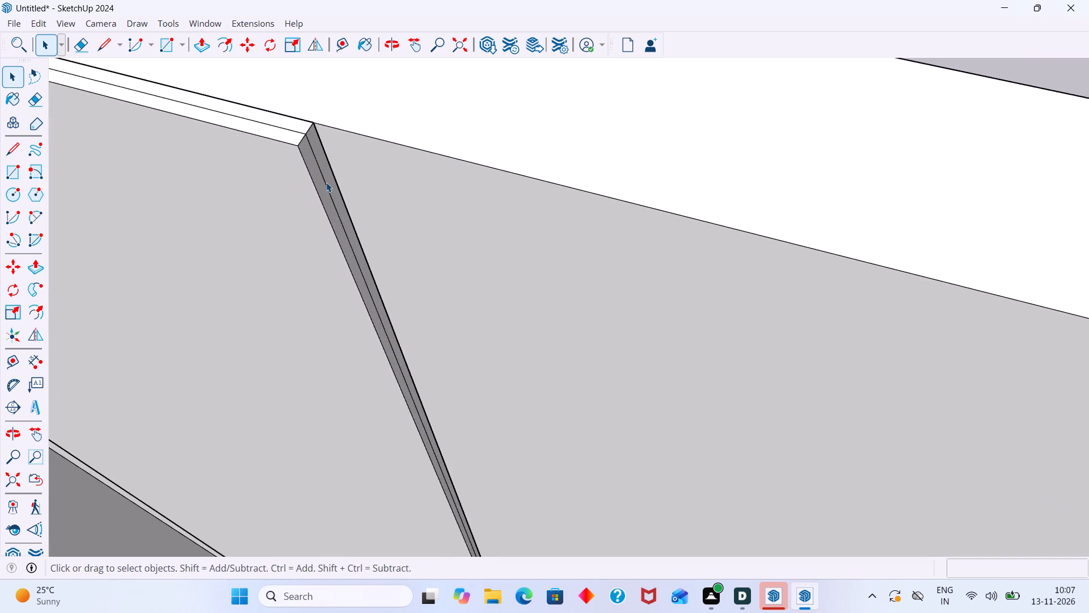
scroll(326, 182, up, 14)
scroll(335, 158, down, 1)
middle_drag(335, 158, 335, 161)
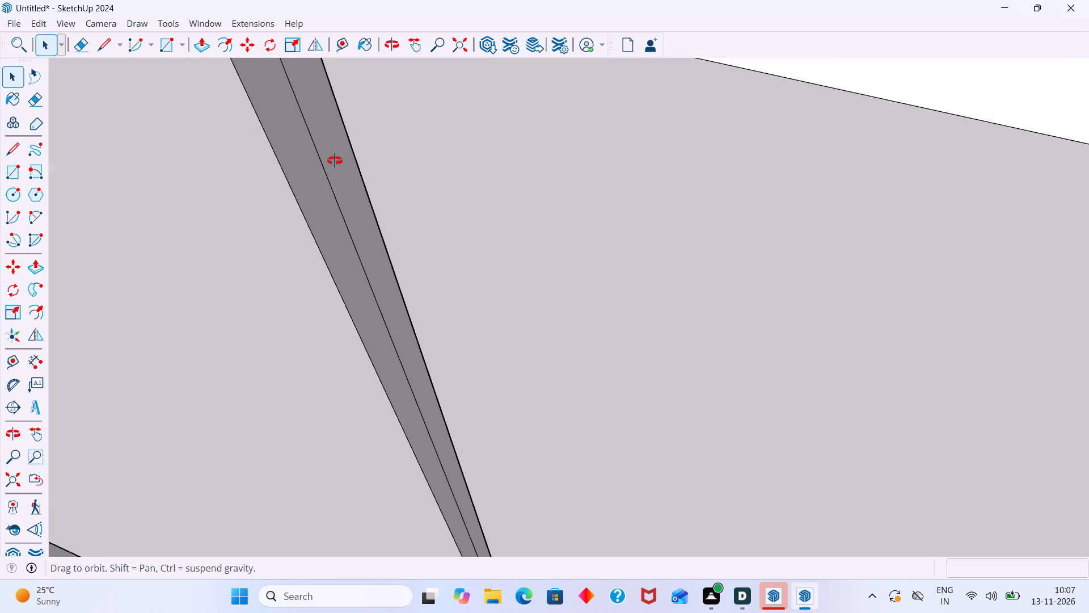
middle_drag(335, 161, 335, 191)
scroll(364, 195, down, 20)
scroll(364, 195, down, 14)
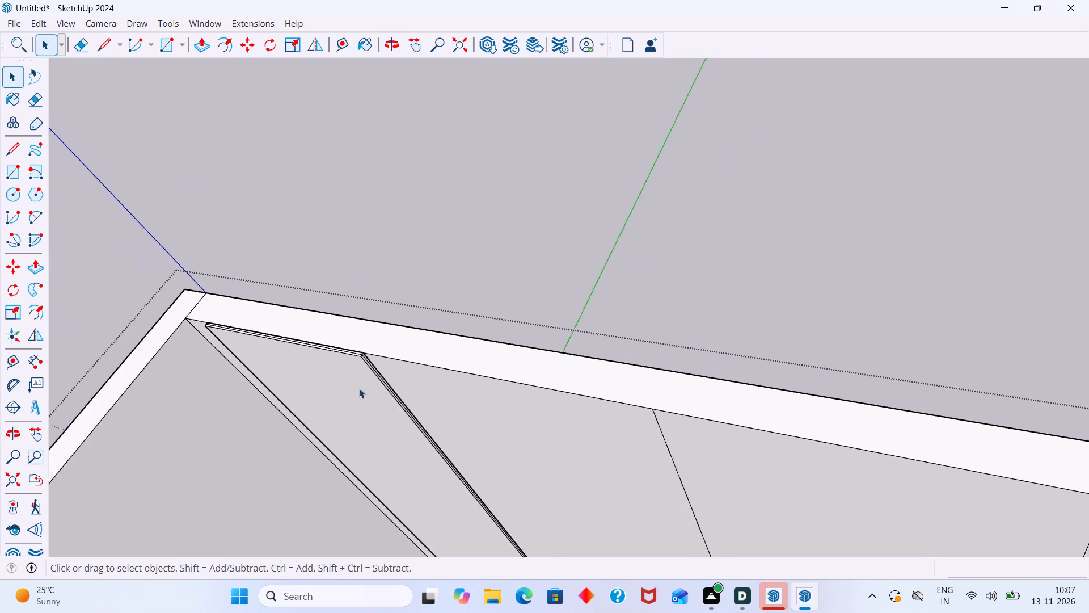
scroll(359, 388, down, 11)
shift+middle_drag(376, 375, 385, 277)
middle_drag(376, 328, 417, 249)
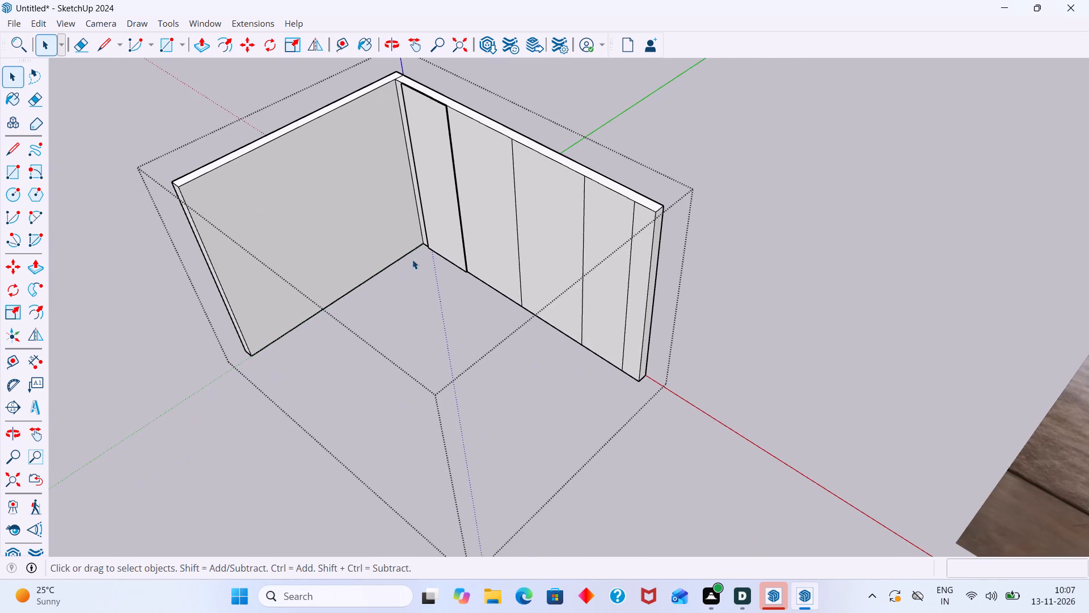
middle_drag(420, 274, 482, 224)
scroll(424, 184, up, 14)
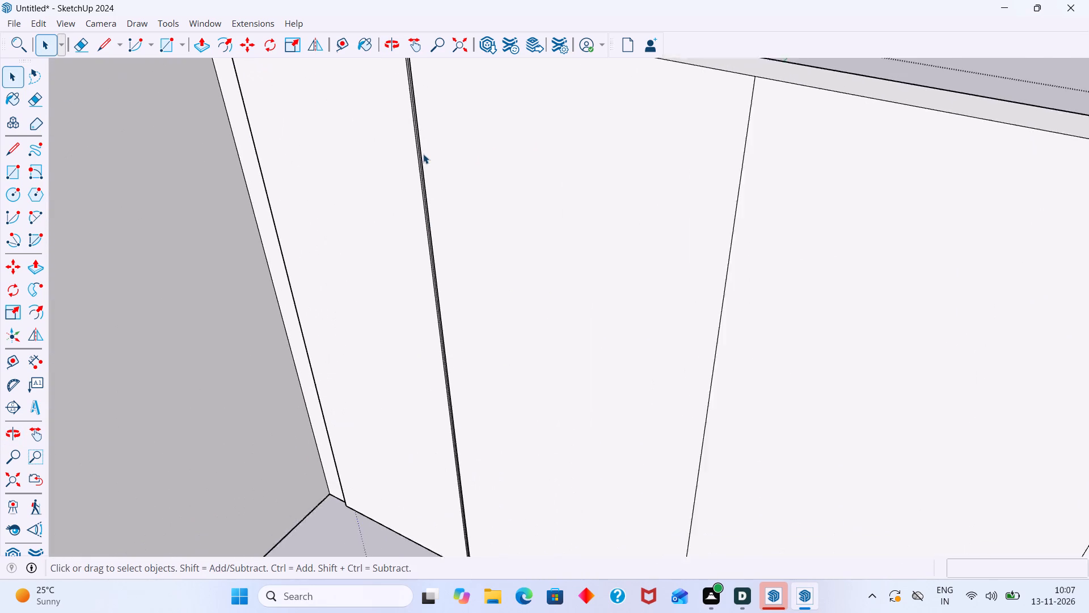
scroll(423, 154, up, 3)
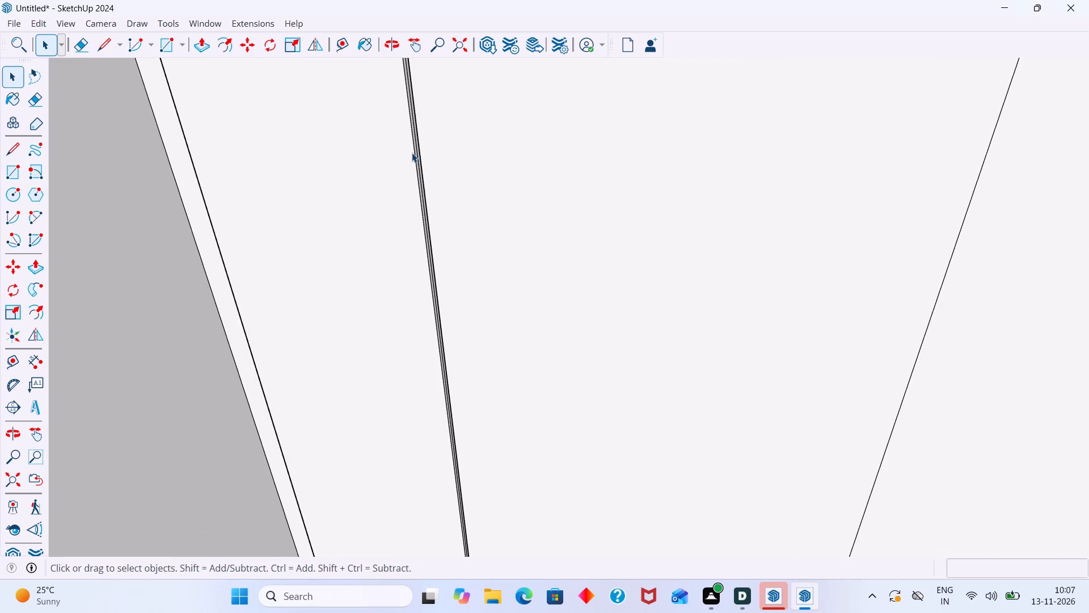
scroll(407, 152, up, 7)
middle_drag(407, 152, 334, 177)
scroll(381, 162, down, 10)
shift+middle_drag(385, 162, 385, 176)
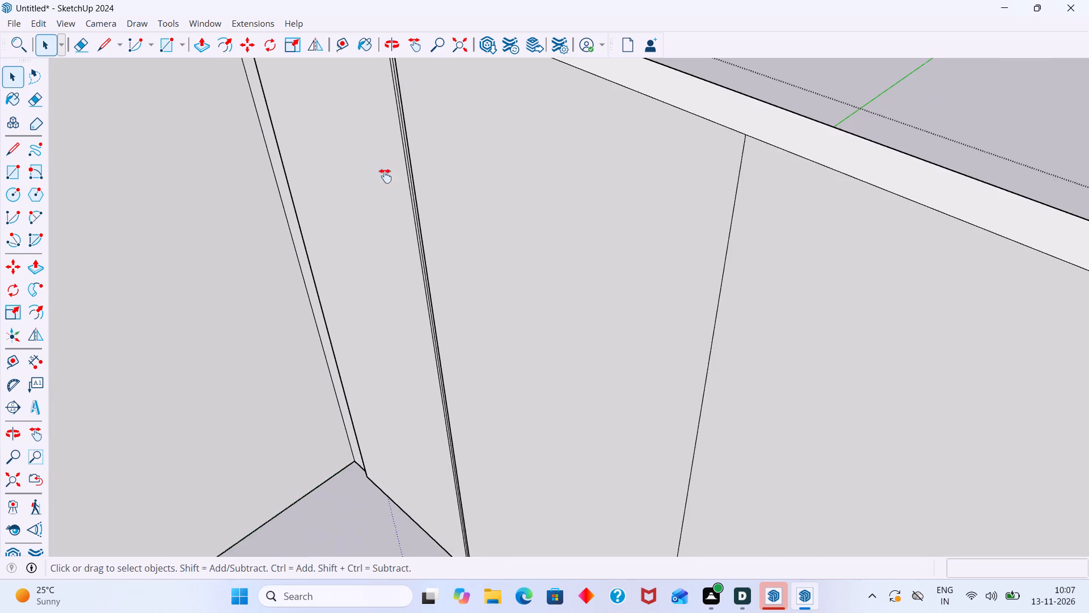
shift+middle_drag(385, 176, 377, 278)
scroll(378, 135, up, 16)
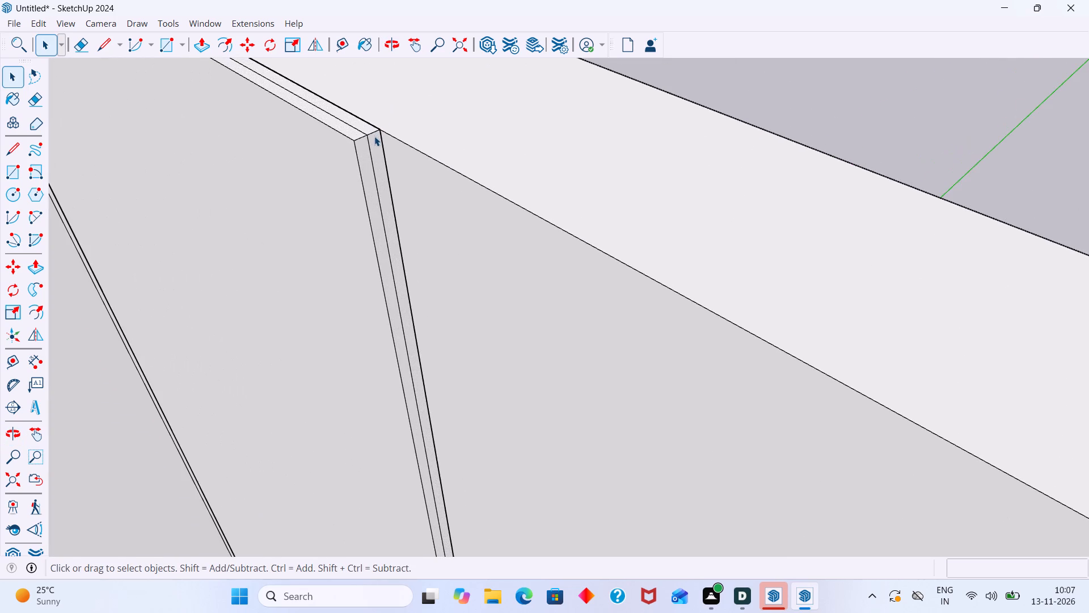
scroll(374, 141, down, 20)
scroll(374, 141, down, 20)
scroll(374, 141, down, 3)
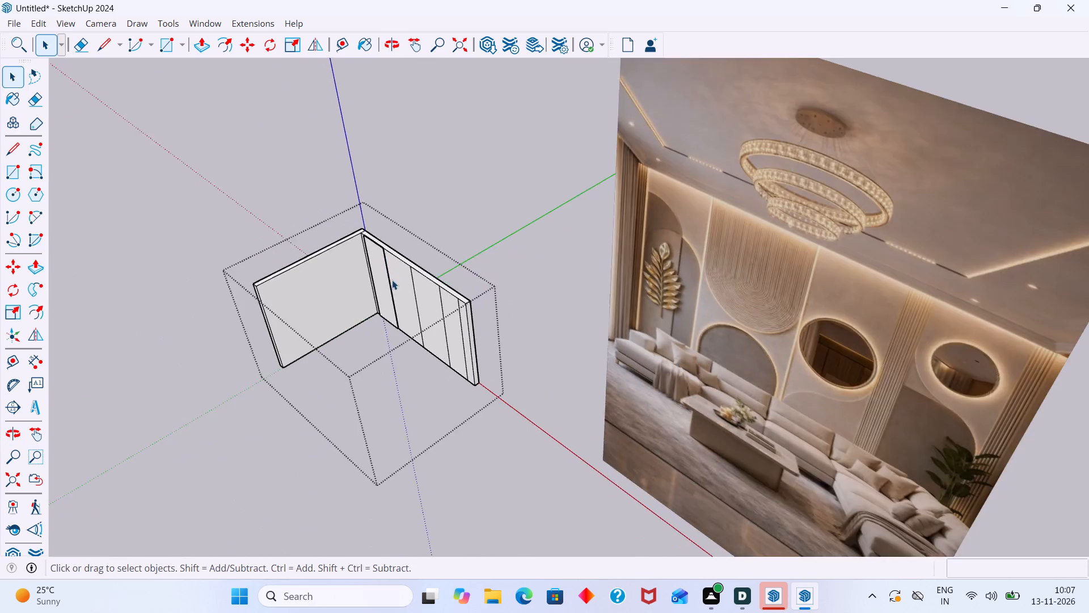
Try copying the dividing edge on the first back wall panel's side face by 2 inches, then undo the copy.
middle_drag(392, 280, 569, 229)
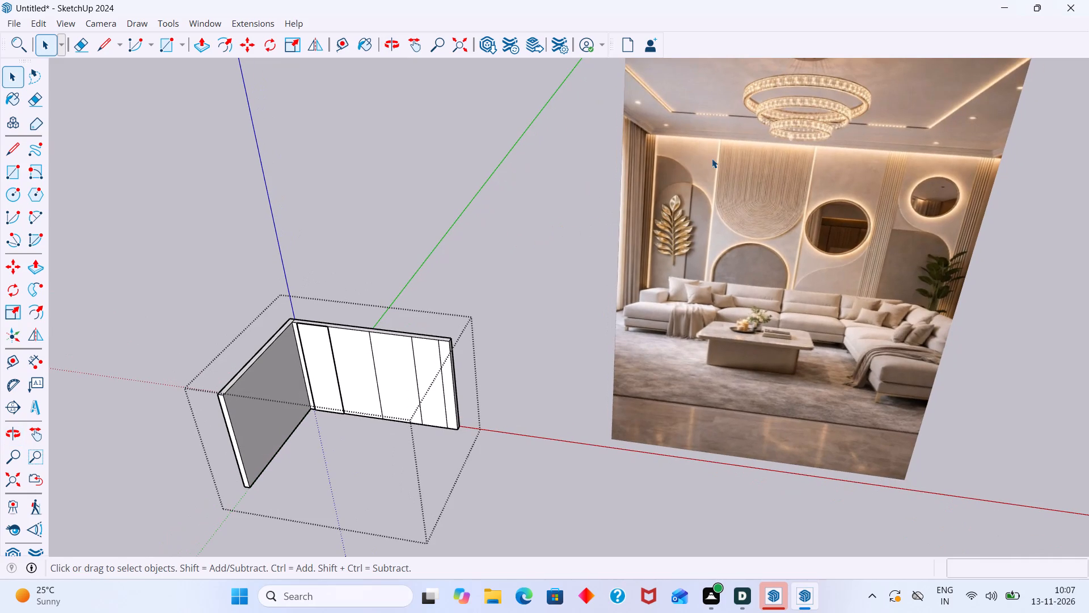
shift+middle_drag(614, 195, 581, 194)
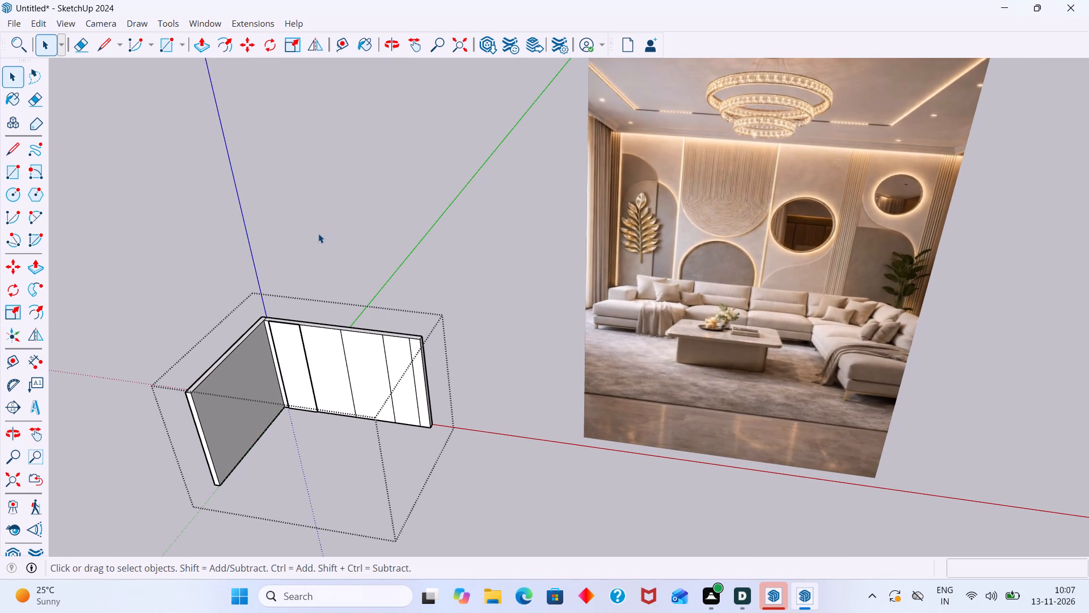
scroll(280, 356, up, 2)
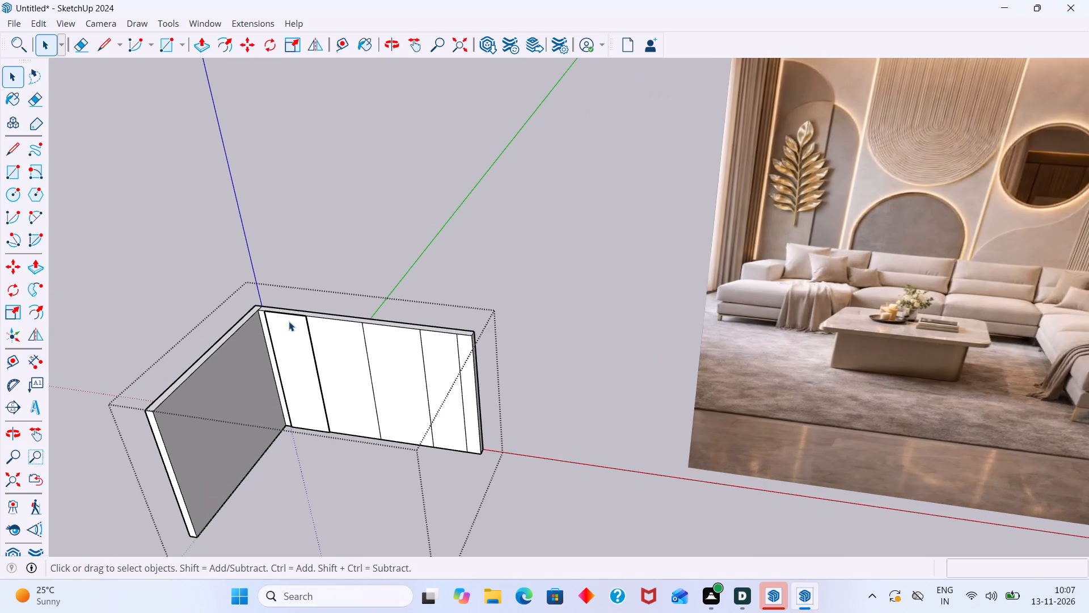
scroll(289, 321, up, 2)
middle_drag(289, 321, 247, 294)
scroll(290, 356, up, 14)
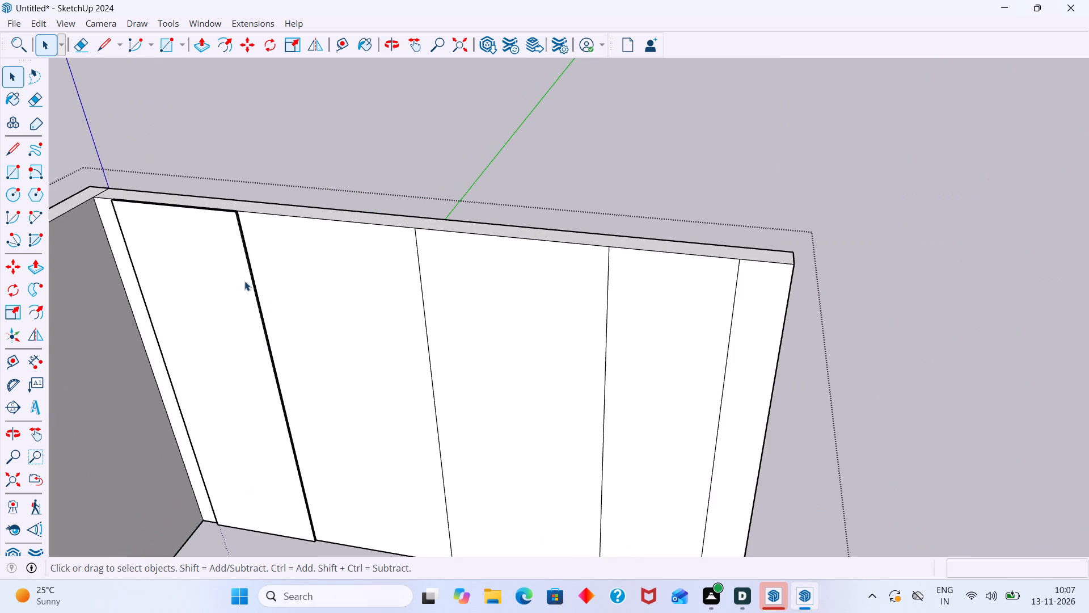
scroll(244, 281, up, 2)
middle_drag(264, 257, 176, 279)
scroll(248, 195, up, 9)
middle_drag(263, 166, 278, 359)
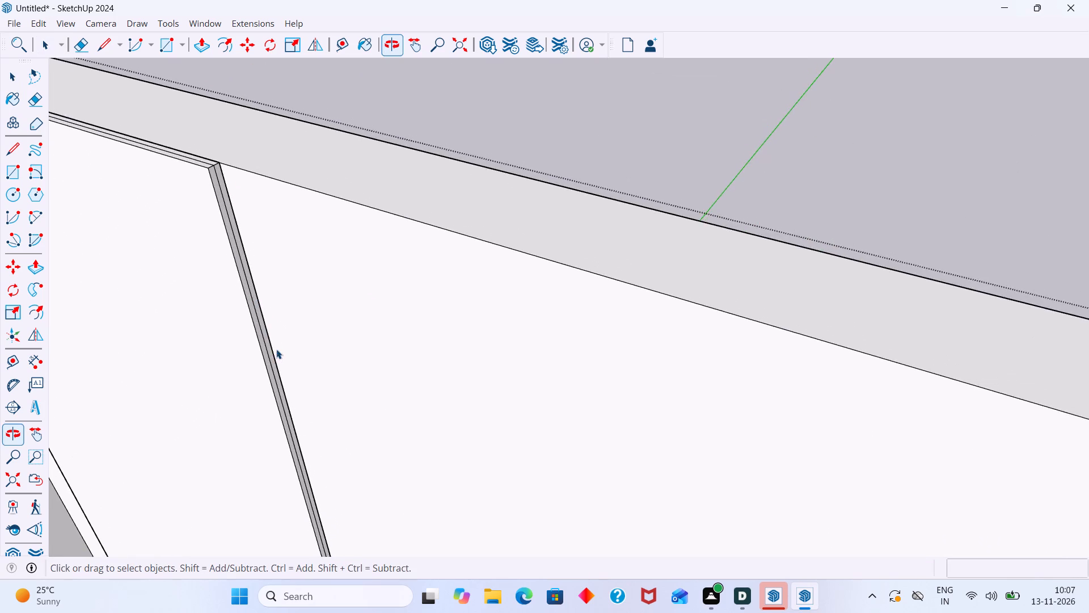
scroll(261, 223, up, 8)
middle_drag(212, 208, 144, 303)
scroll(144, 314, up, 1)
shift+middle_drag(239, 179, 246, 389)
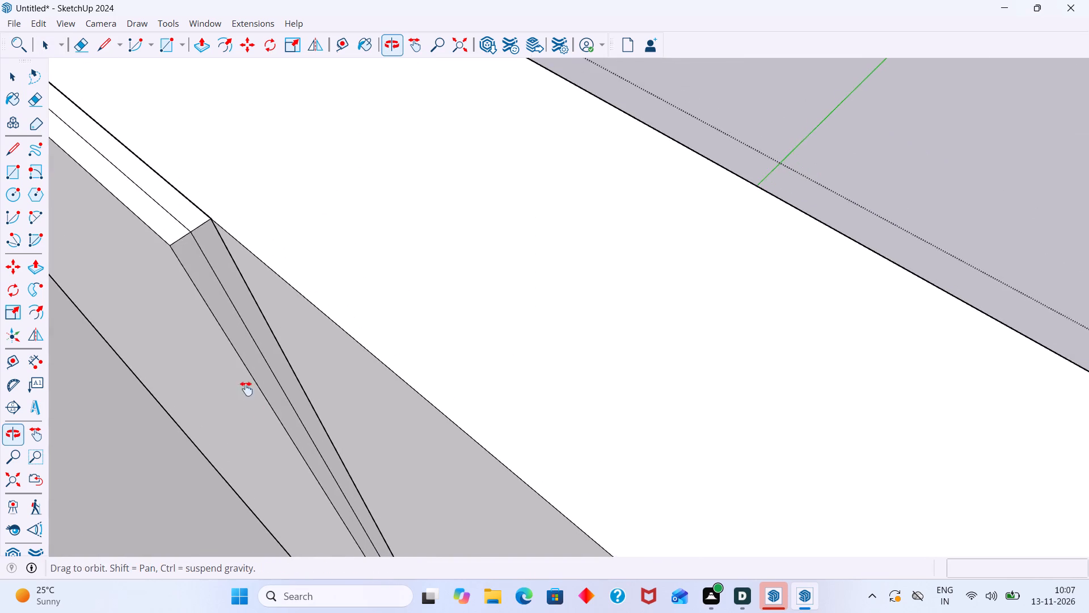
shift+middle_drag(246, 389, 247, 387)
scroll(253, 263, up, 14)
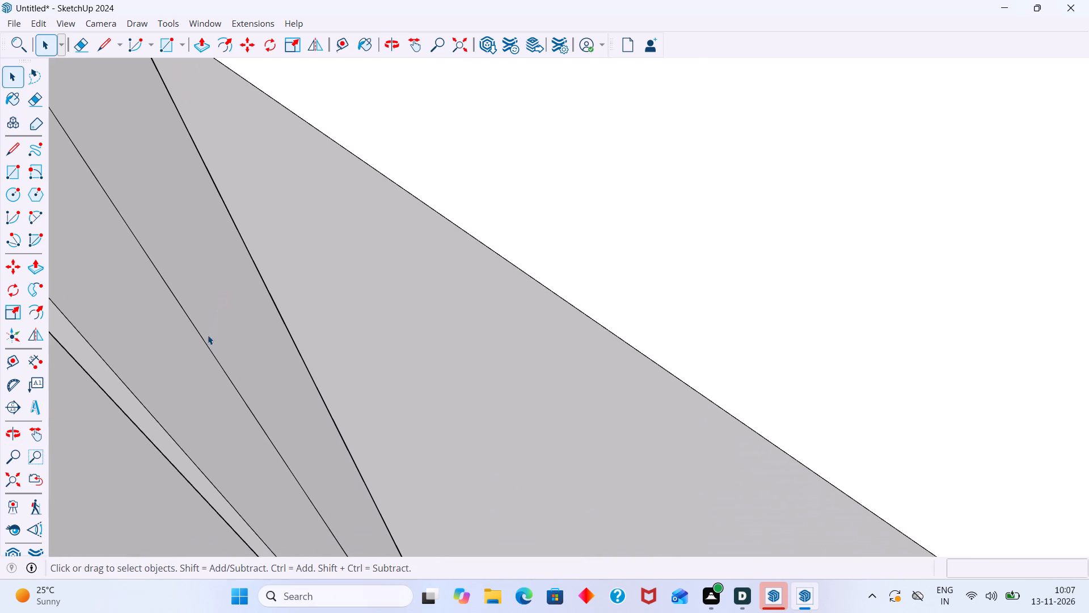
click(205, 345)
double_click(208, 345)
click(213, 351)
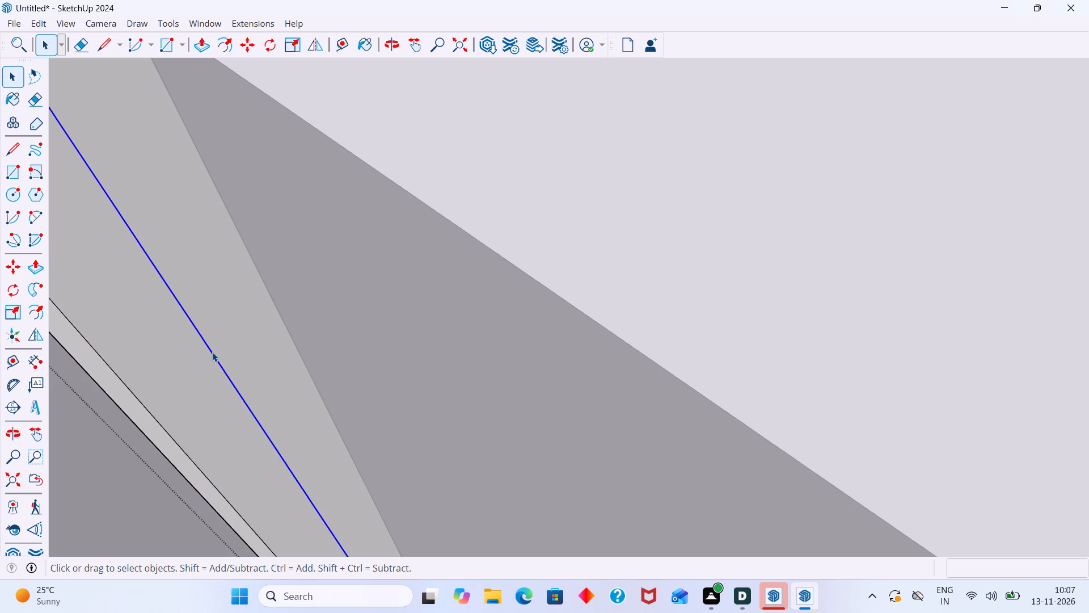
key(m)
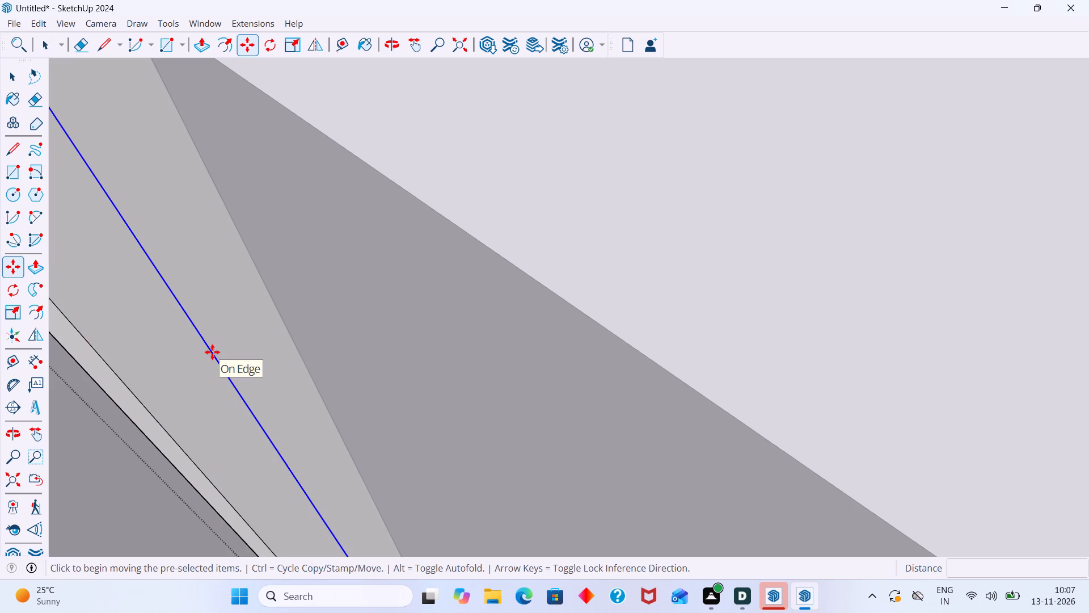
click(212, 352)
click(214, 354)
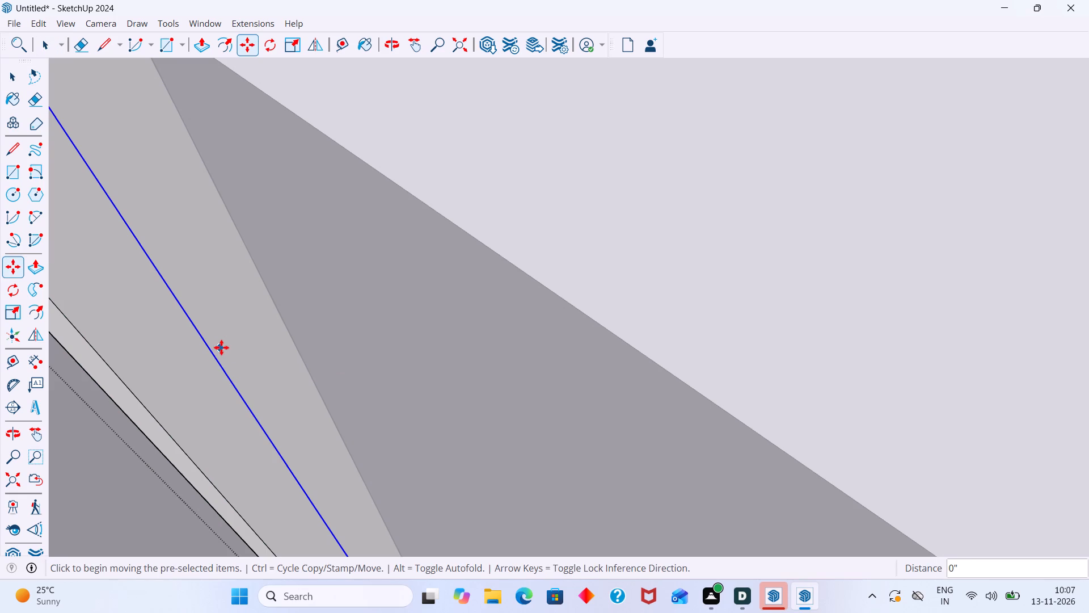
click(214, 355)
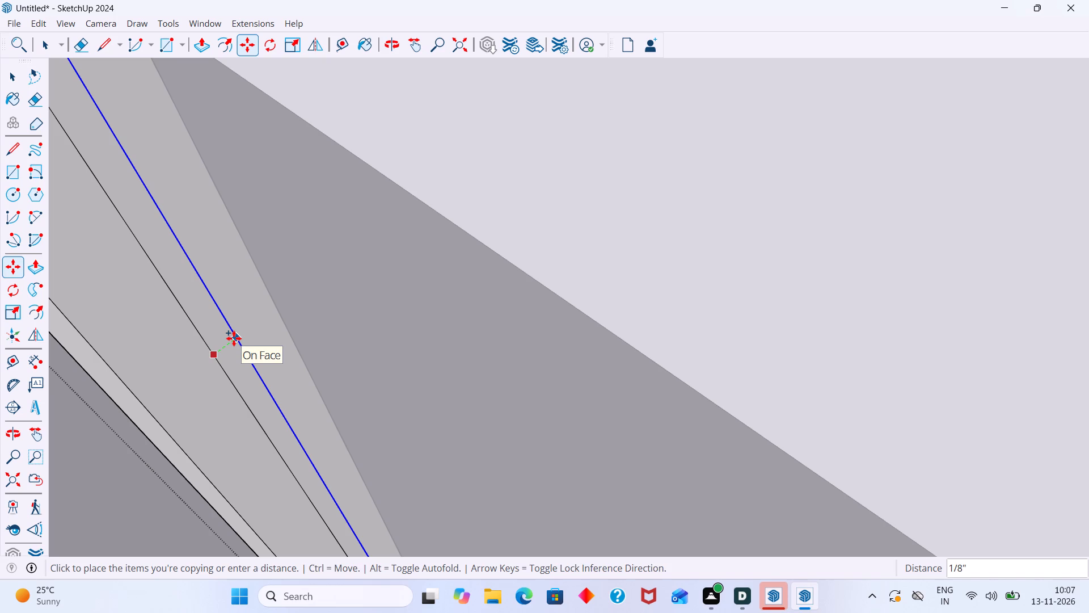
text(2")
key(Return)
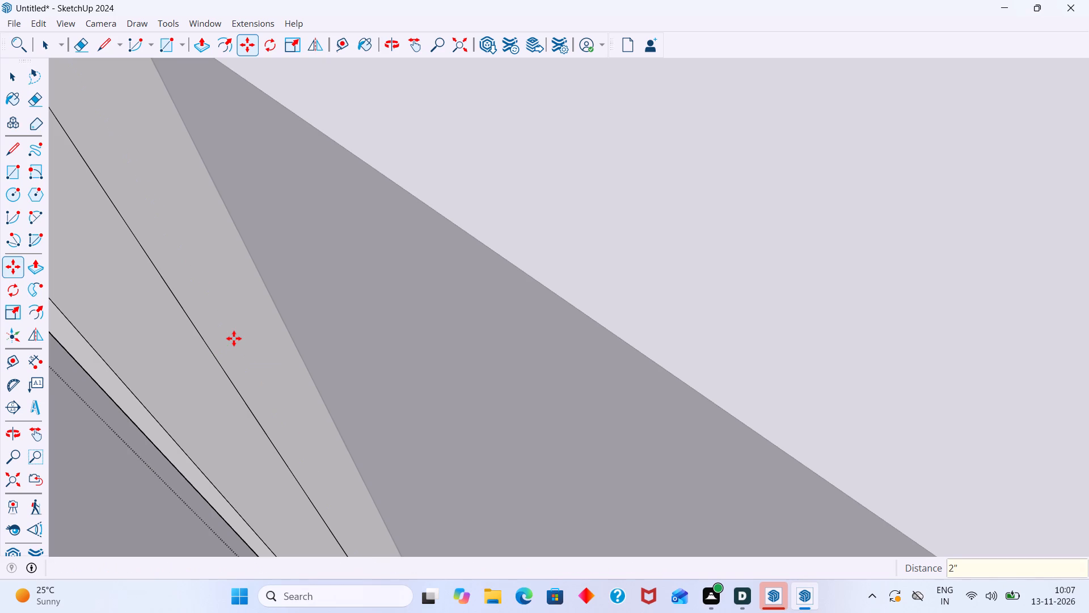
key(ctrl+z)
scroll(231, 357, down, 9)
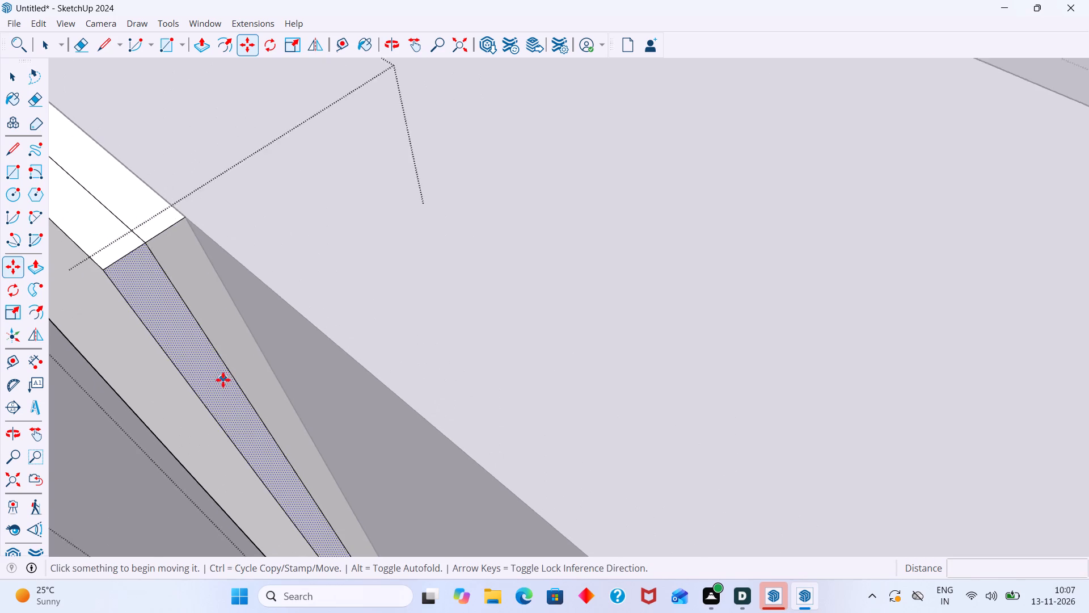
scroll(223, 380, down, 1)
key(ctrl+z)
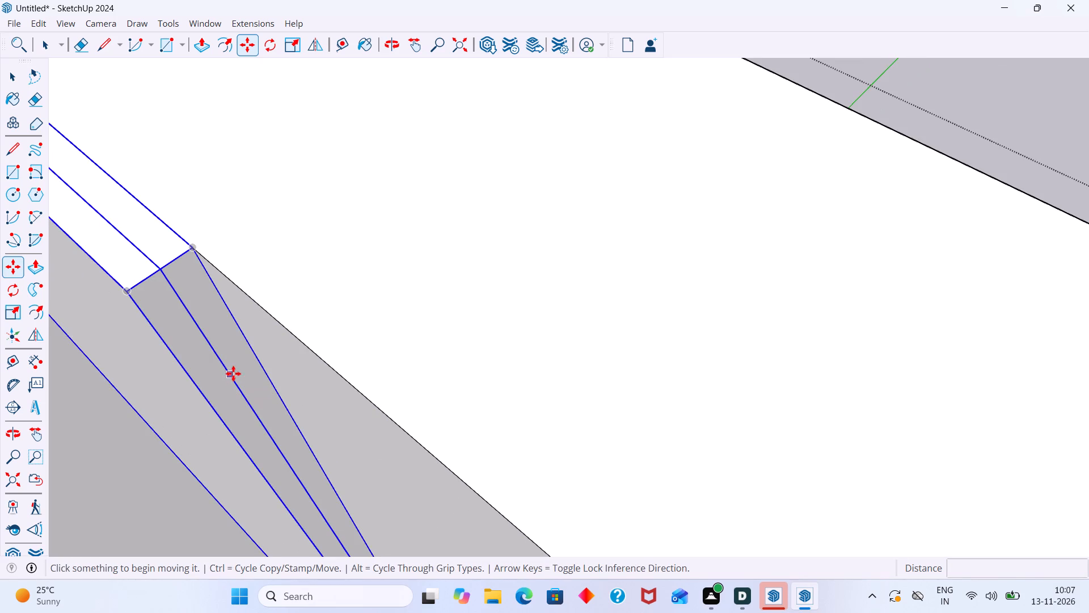
Copy the dividing edge on the first panel's side face about 1/8 inch toward the back wall, forming a narrow middle strip.
scroll(220, 371, up, 4)
key(space)
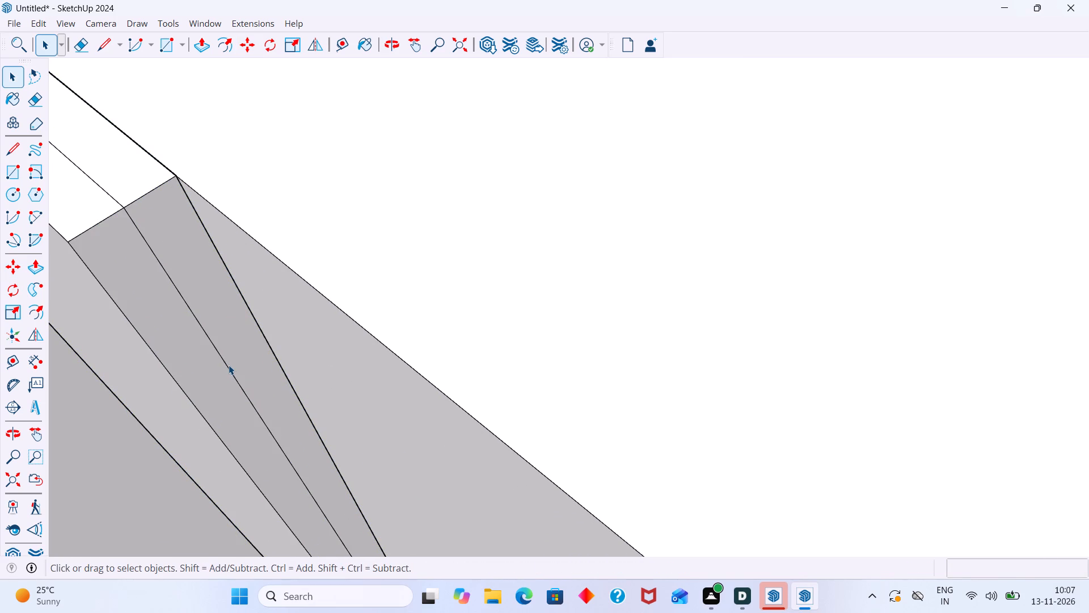
click(229, 365)
double_click(229, 366)
click(229, 368)
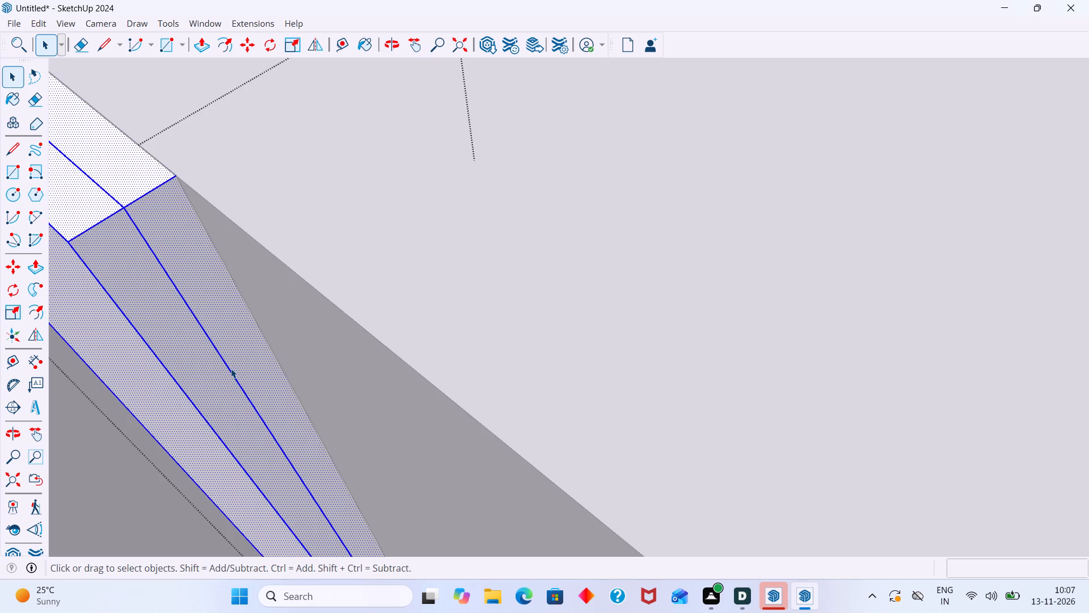
click(231, 362)
click(232, 371)
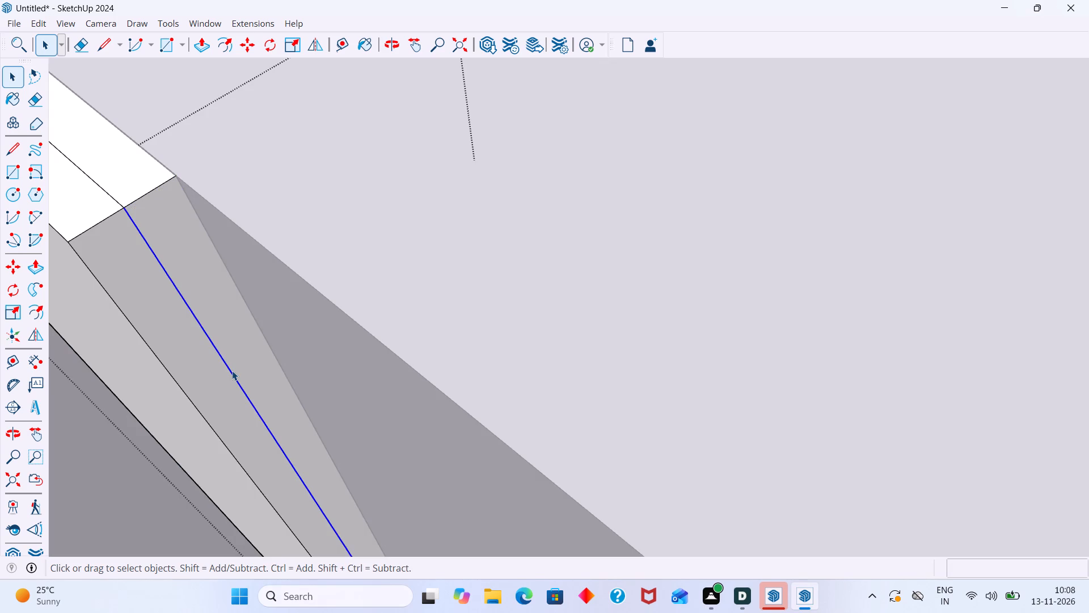
key(m)
click(232, 371)
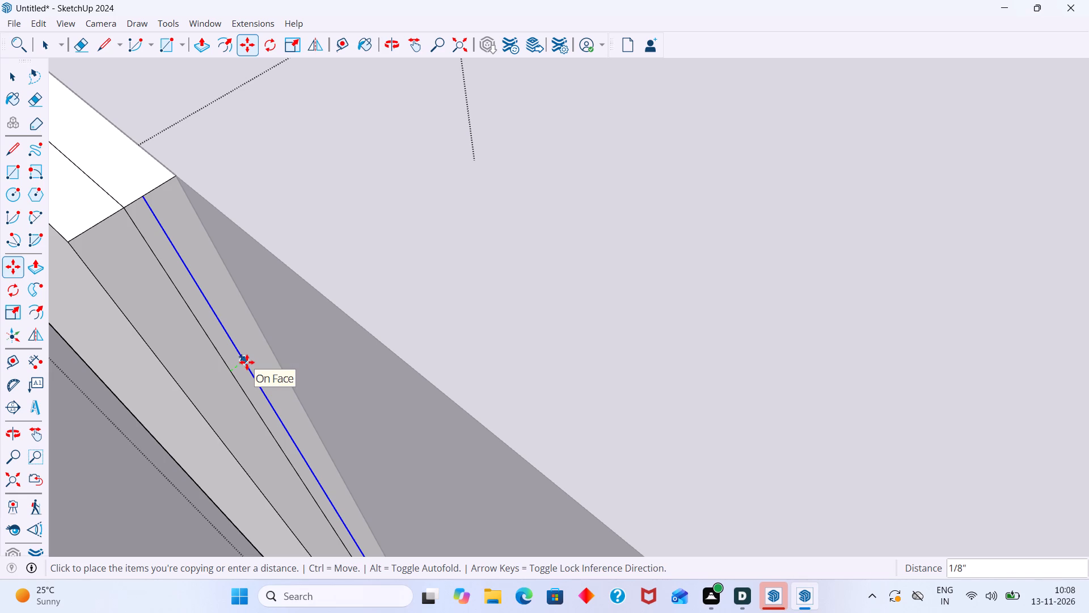
click(247, 362)
key(space)
Push the narrow strip on the panel's side face inward about 1/8 inch to form a groove, then leave the group.
double_click(243, 372)
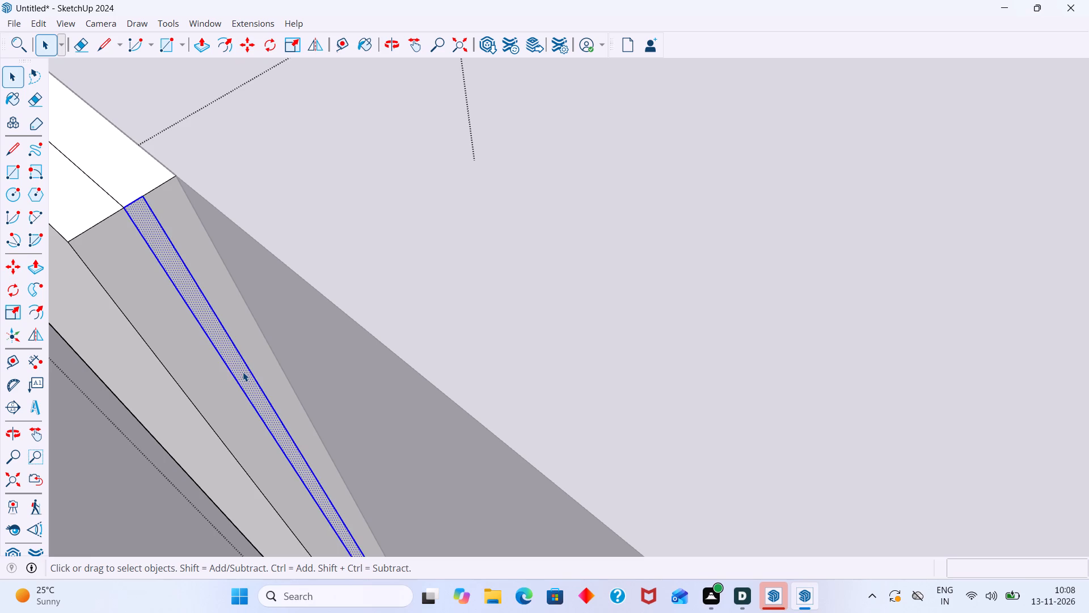
key(p)
click(243, 372)
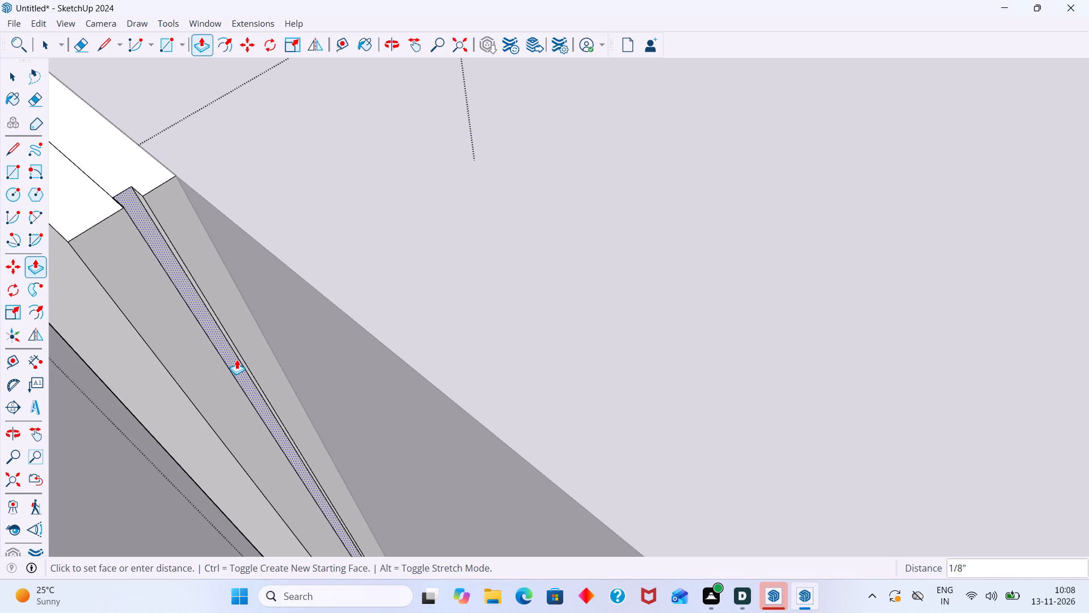
click(237, 359)
key(space)
scroll(229, 371, down, 7)
middle_drag(228, 372, 264, 376)
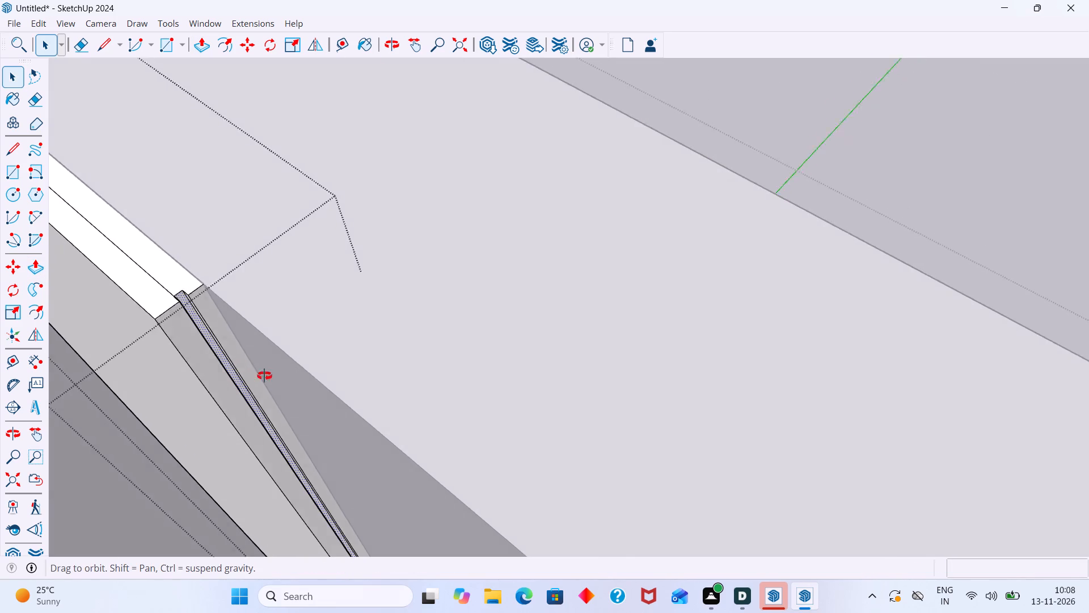
middle_drag(264, 376, 379, 357)
middle_drag(288, 415, 287, 356)
scroll(275, 379, down, 9)
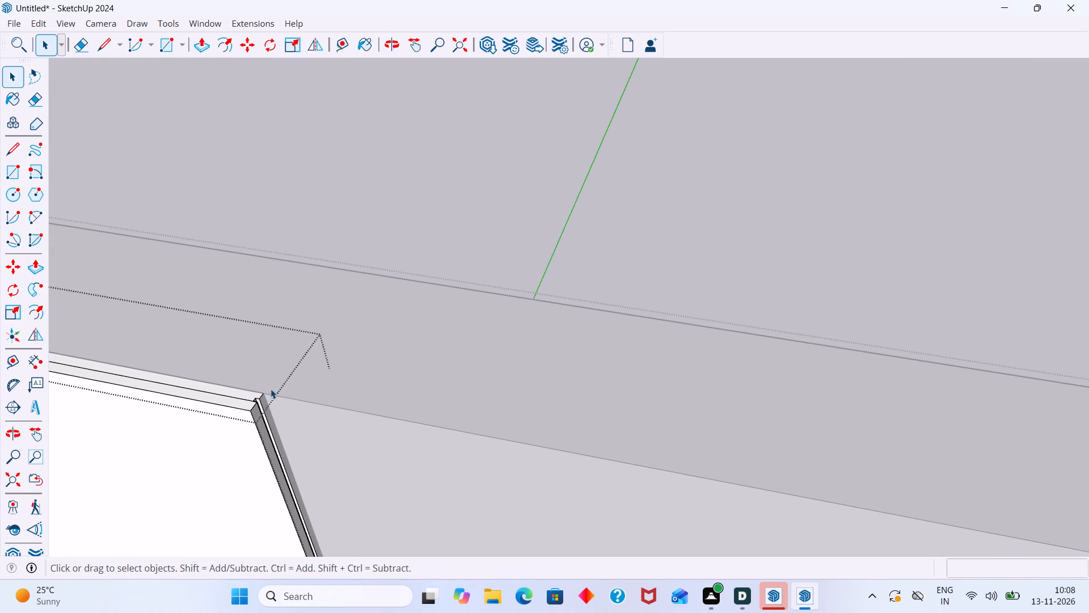
click(524, 137)
Examine the groove between the first panel's front and rear layers at the top corner from several angles.
scroll(264, 373, down, 3)
shift+middle_drag(259, 389, 324, 308)
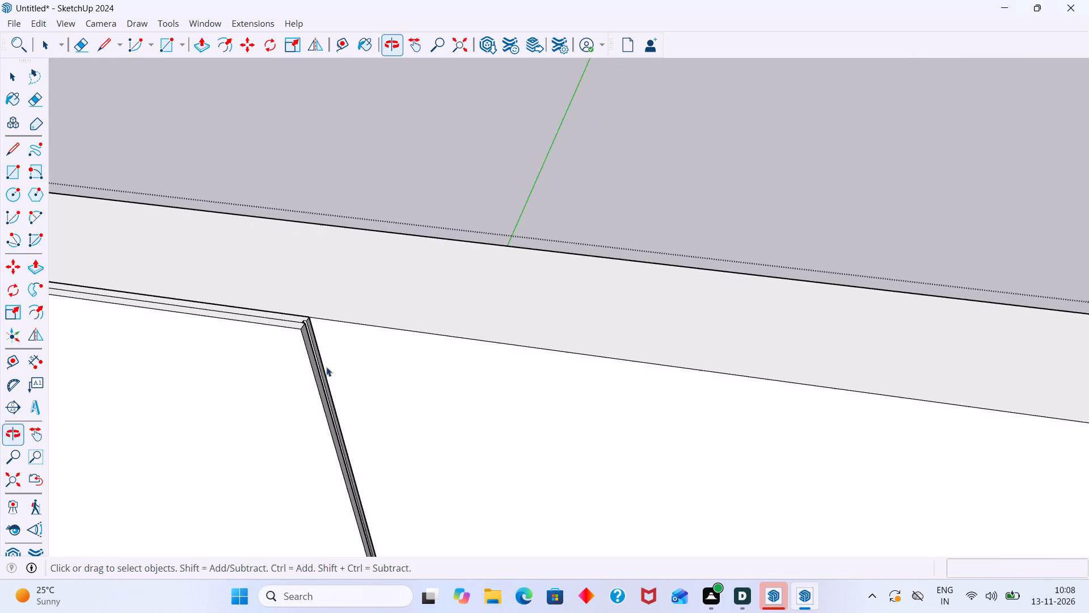
scroll(313, 368, up, 14)
middle_drag(301, 308, 306, 363)
scroll(302, 317, up, 9)
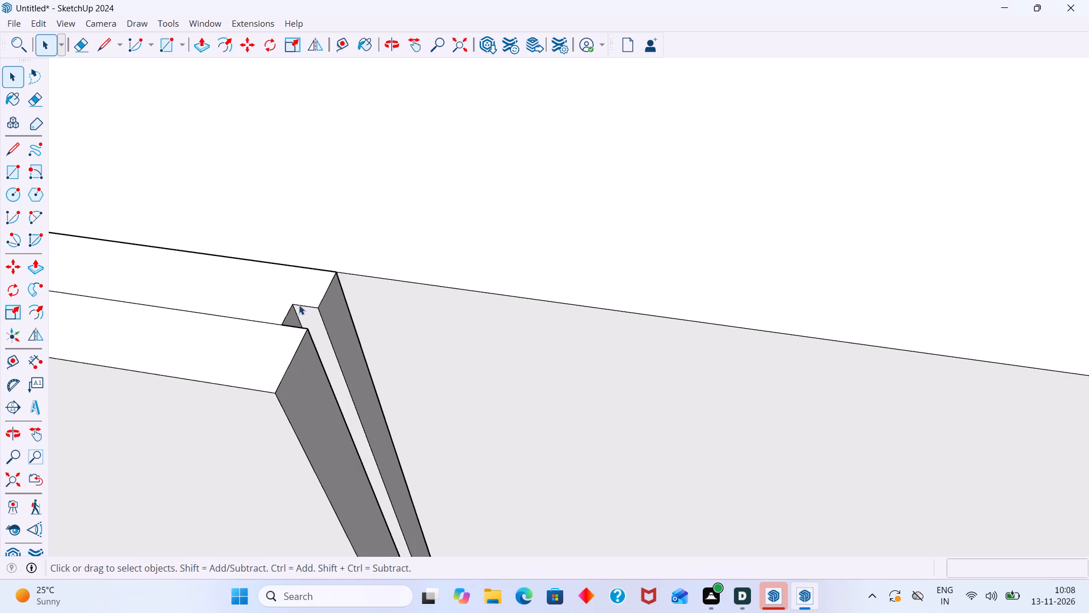
scroll(299, 305, up, 3)
middle_drag(305, 320, 176, 296)
middle_drag(235, 304, 71, 0)
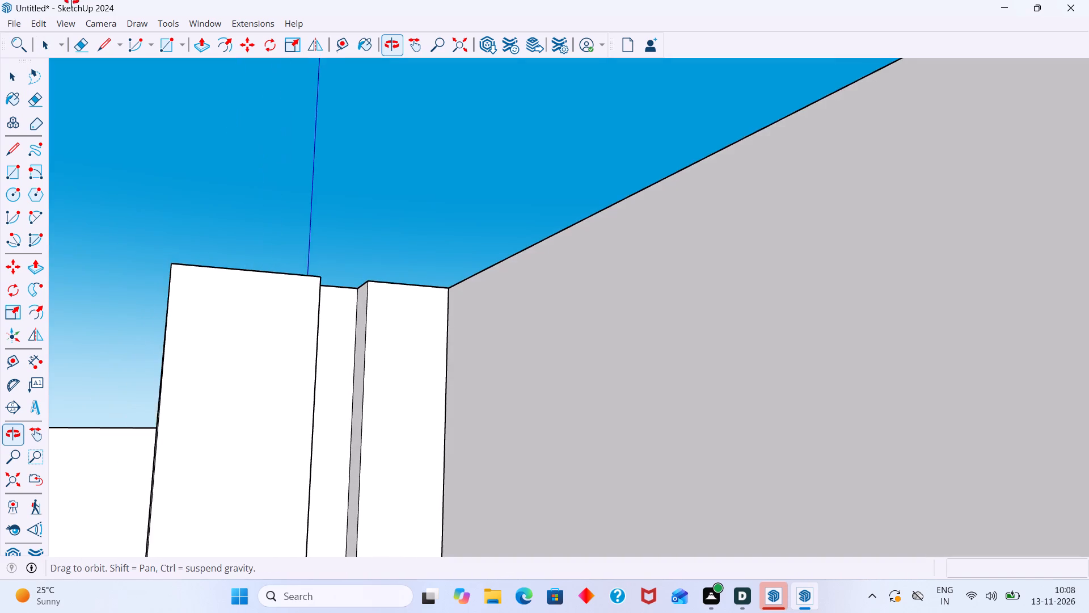
middle_drag(71, 0, 68, 1)
middle_drag(214, 306, 184, 227)
middle_drag(267, 358, 237, 310)
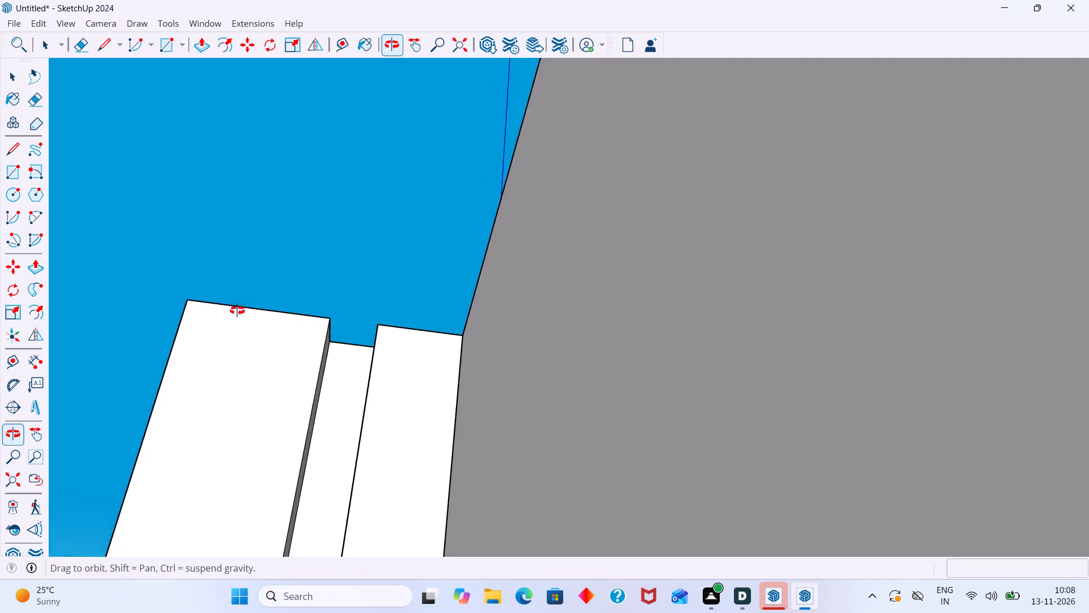
middle_drag(237, 310, 575, 597)
middle_drag(308, 339, 331, 404)
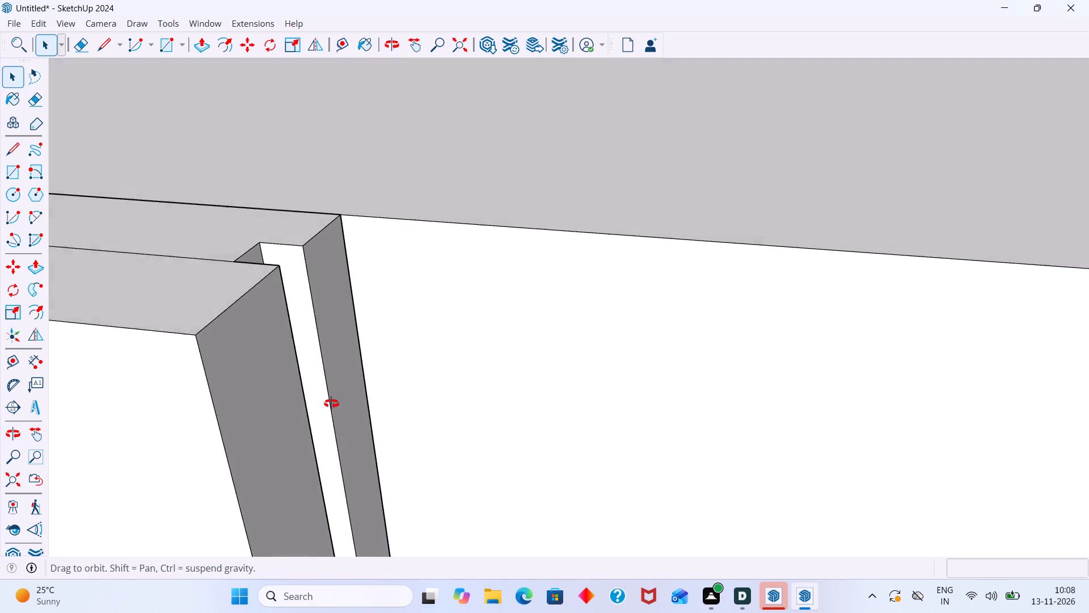
middle_drag(331, 404, 336, 413)
scroll(262, 292, down, 14)
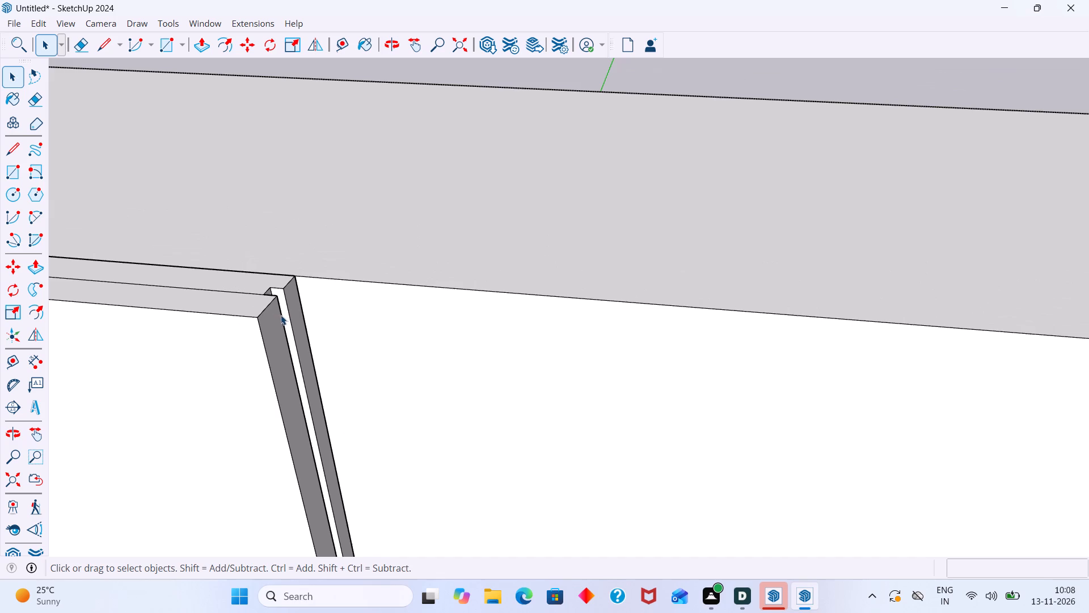
scroll(262, 304, up, 3)
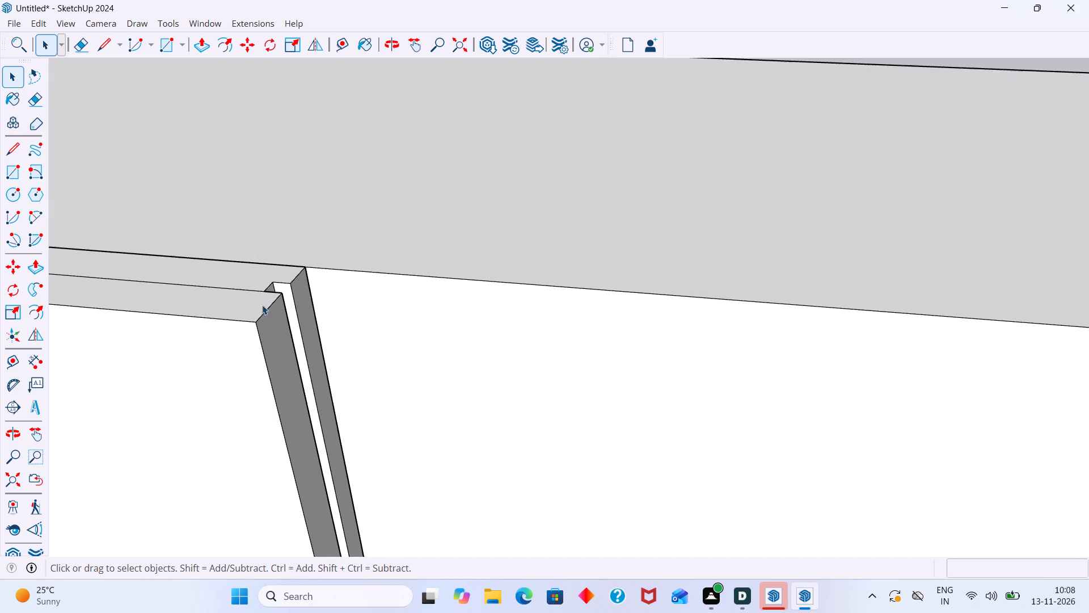
scroll(262, 307, down, 6)
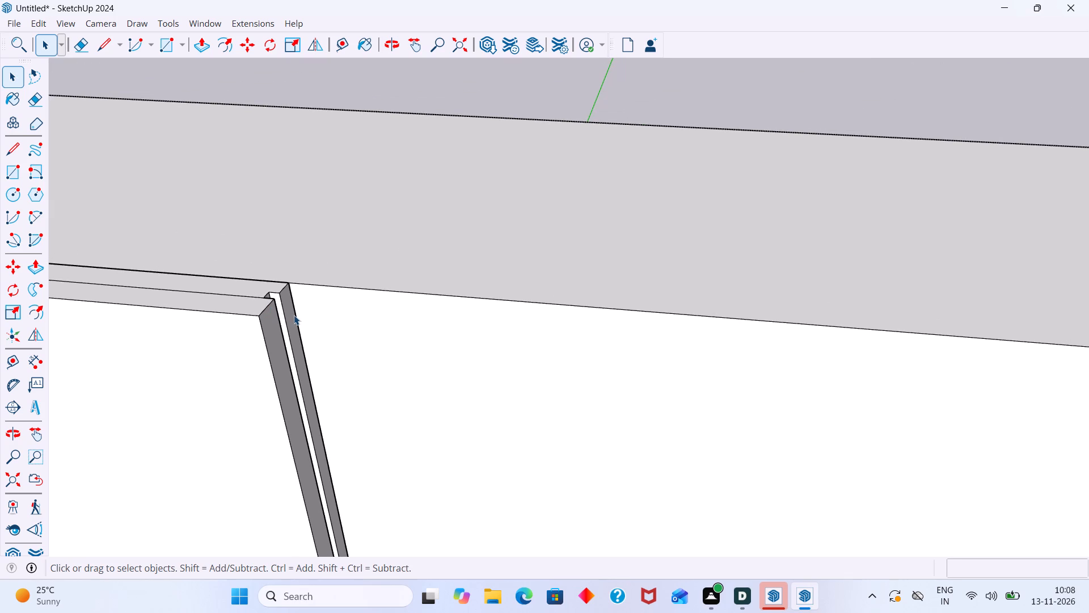
scroll(268, 295, up, 12)
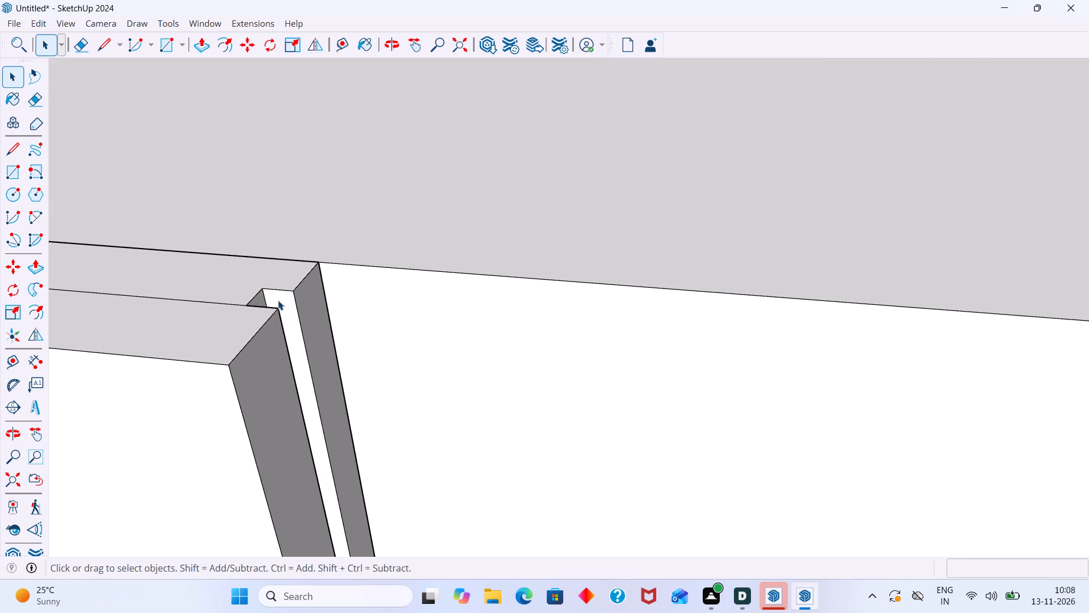
middle_drag(288, 305, 269, 354)
scroll(265, 300, up, 2)
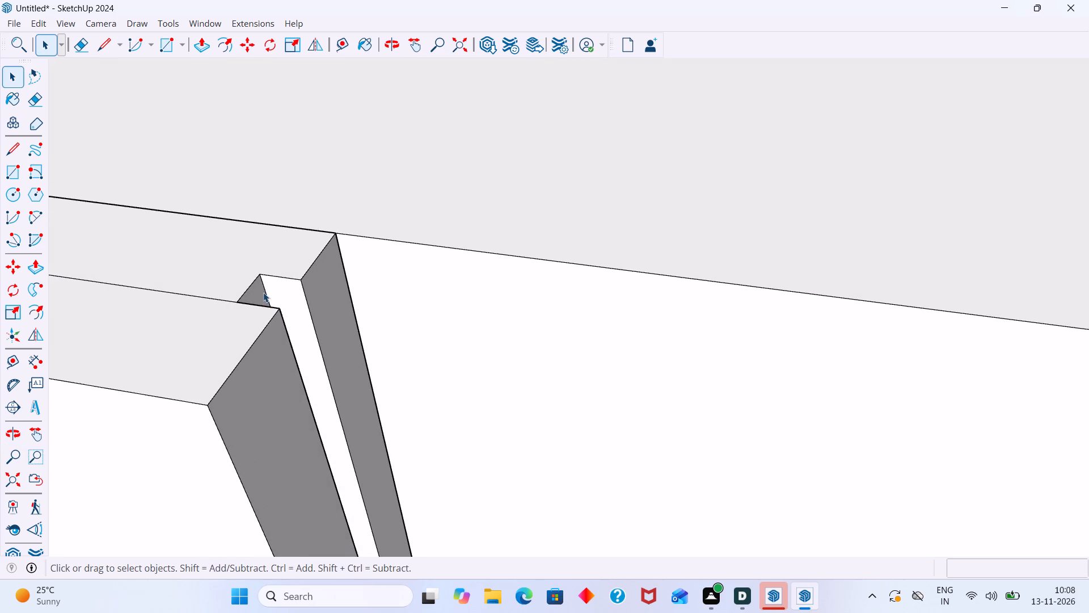
scroll(266, 289, down, 3)
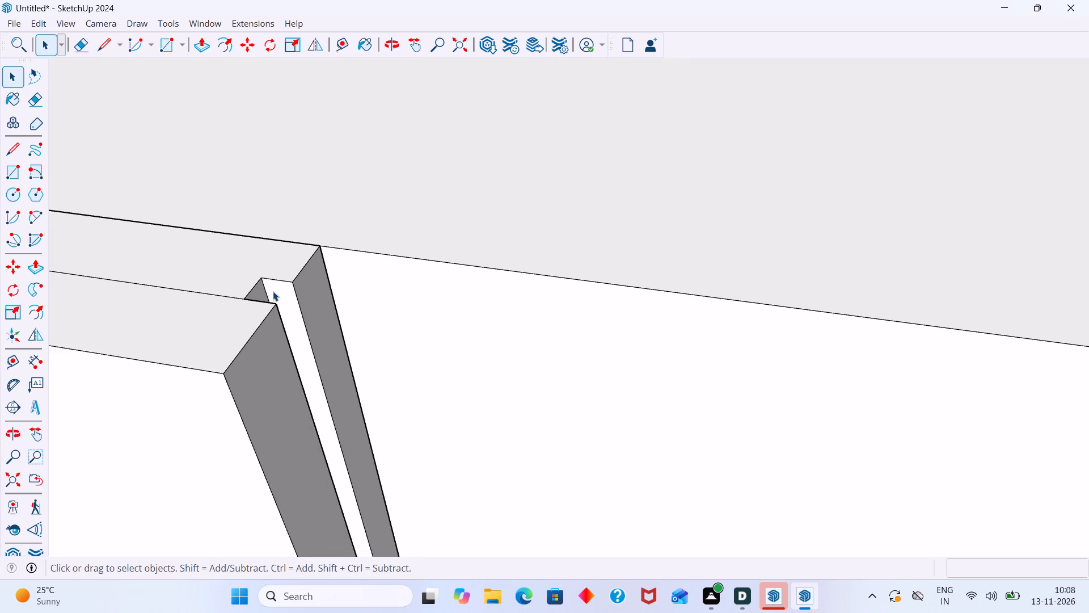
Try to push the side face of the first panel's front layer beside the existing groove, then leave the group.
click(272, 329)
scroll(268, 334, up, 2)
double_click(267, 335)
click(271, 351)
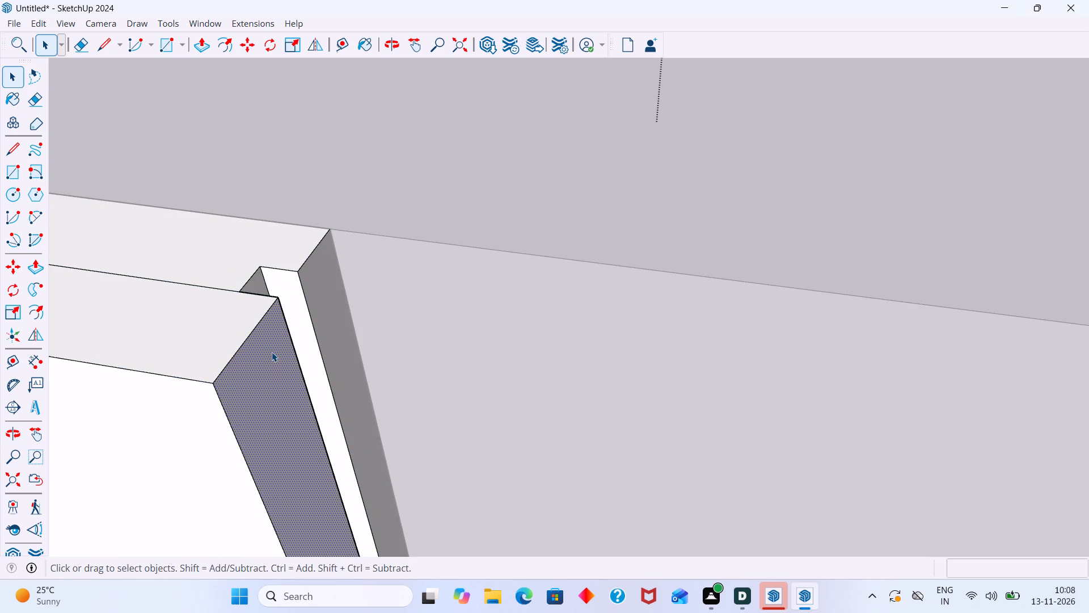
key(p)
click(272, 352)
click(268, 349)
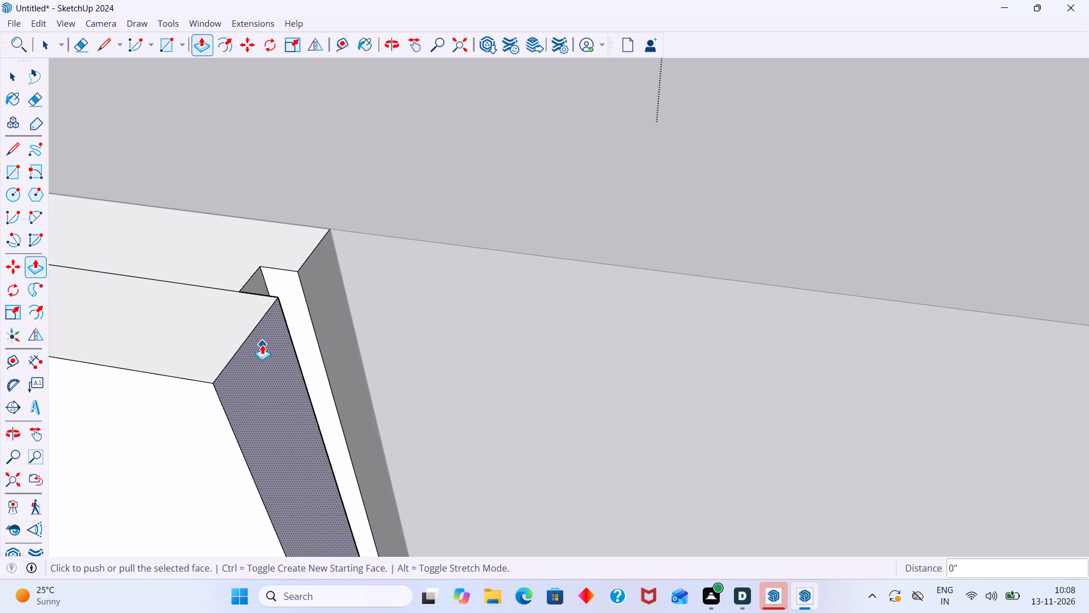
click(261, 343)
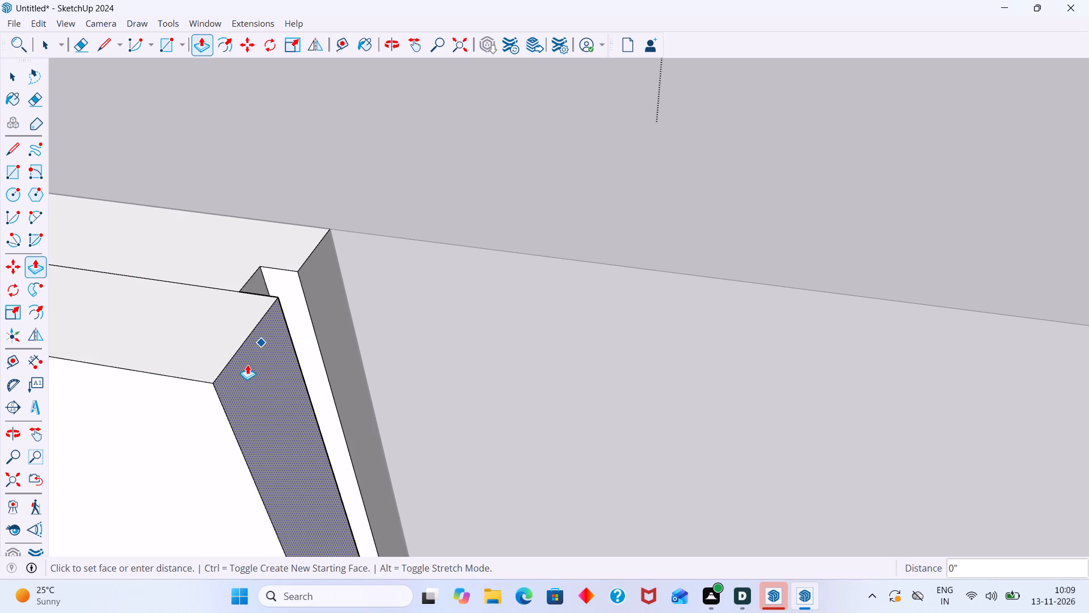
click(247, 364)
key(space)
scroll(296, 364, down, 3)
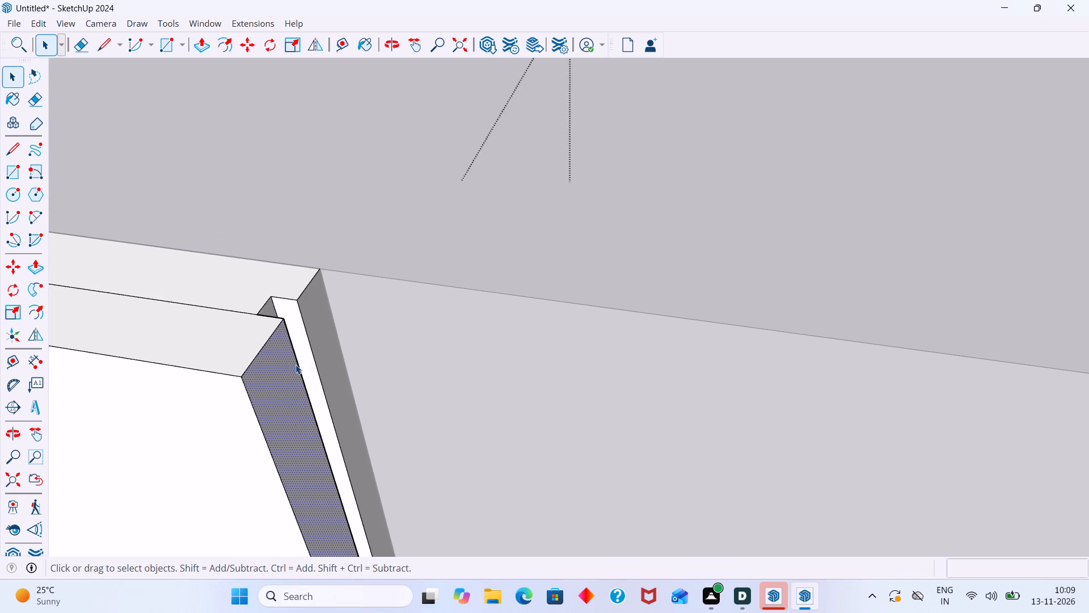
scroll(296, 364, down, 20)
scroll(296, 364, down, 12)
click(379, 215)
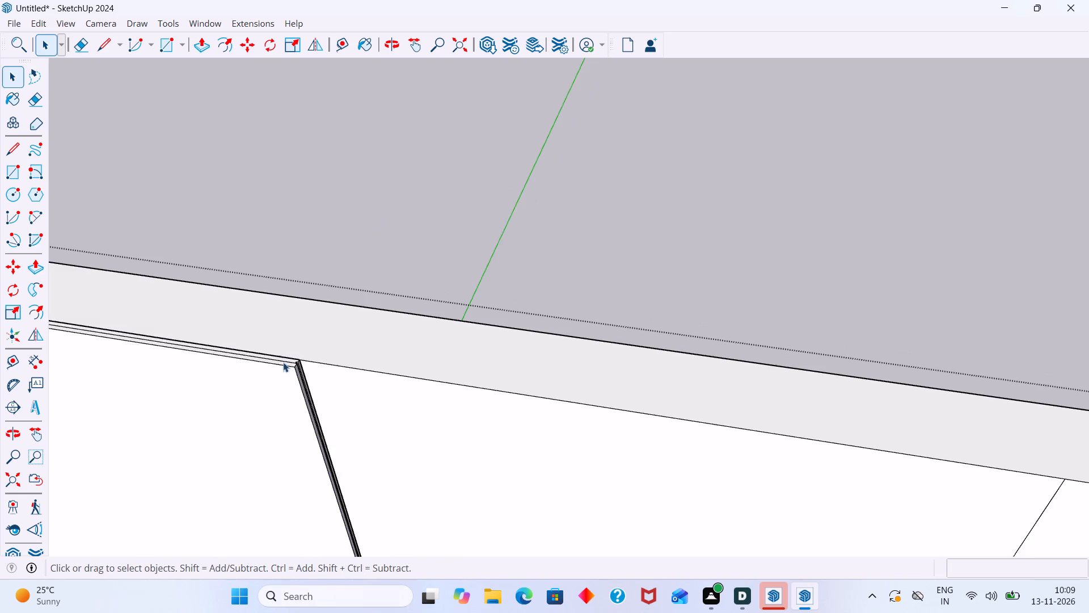
On the first panel's opposite side face, near the room corner, copy the dividing edge about 1/8 inch toward the back wall.
middle_drag(293, 387, 348, 313)
scroll(321, 345, down, 9)
shift+middle_drag(316, 376, 592, 288)
middle_drag(363, 350, 466, 377)
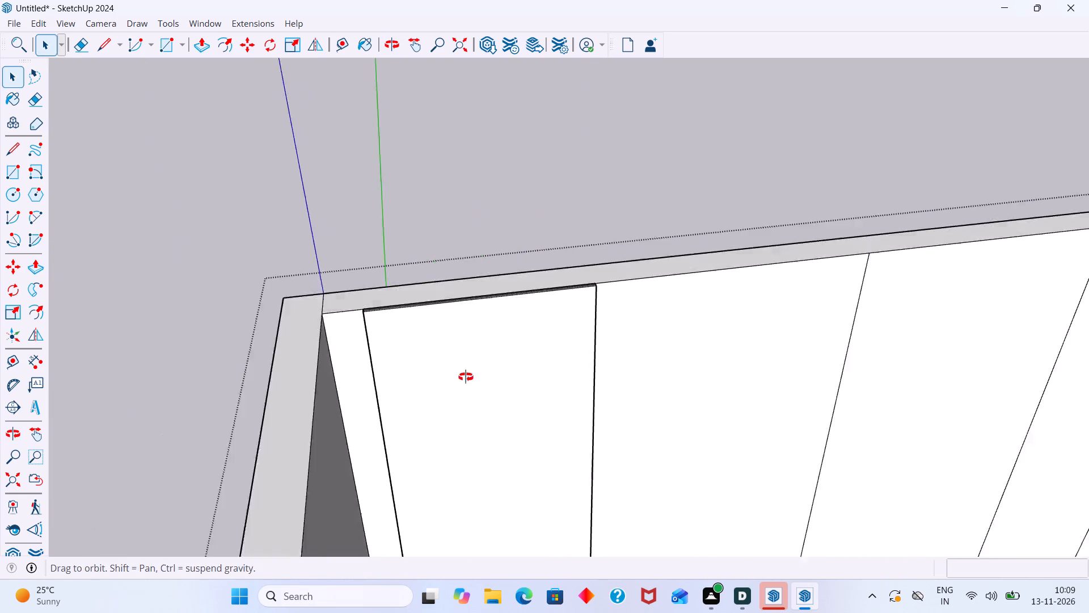
middle_drag(466, 377, 580, 373)
middle_drag(374, 388, 494, 386)
scroll(515, 388, up, 19)
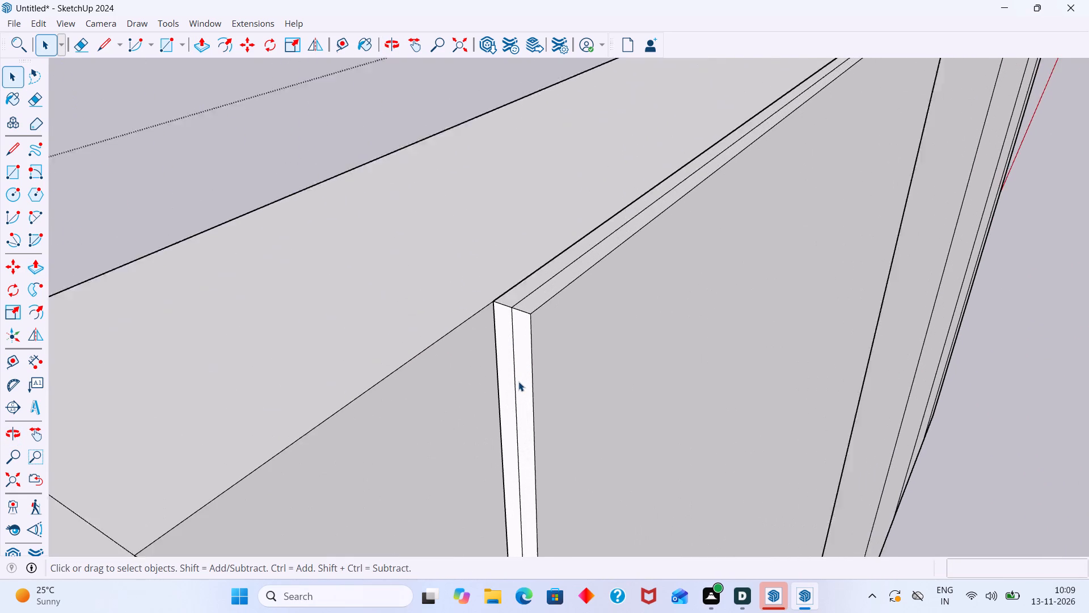
scroll(518, 381, up, 4)
double_click(515, 379)
click(513, 384)
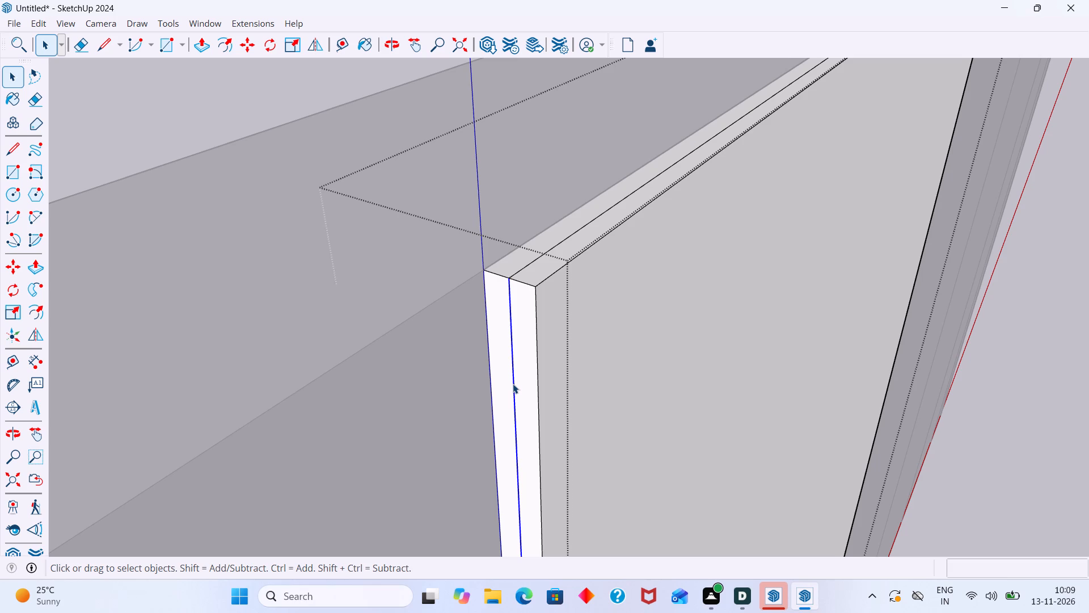
key(m)
click(513, 384)
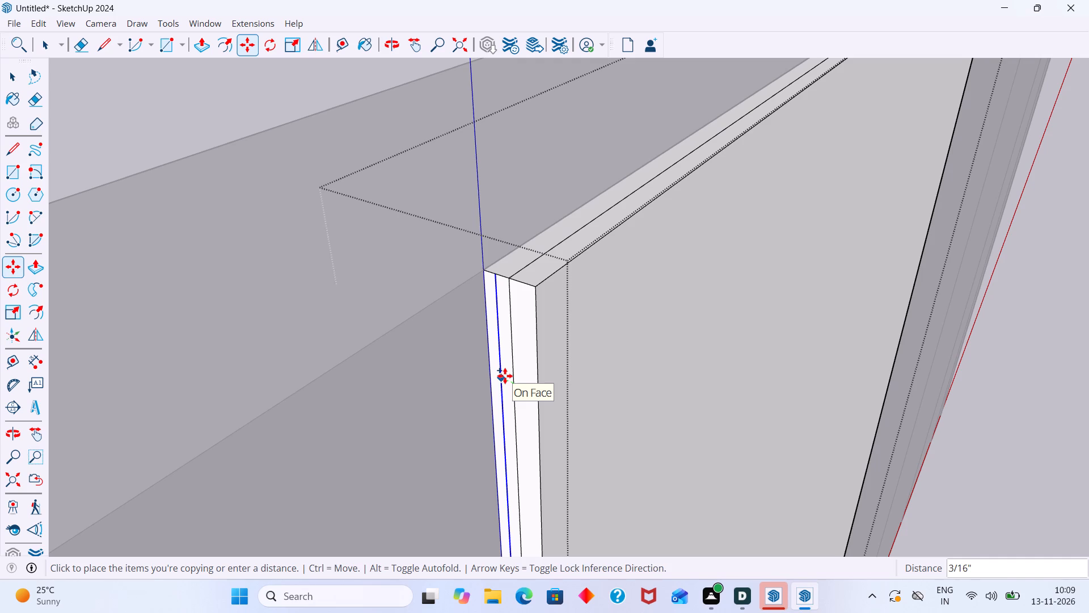
key(Right)
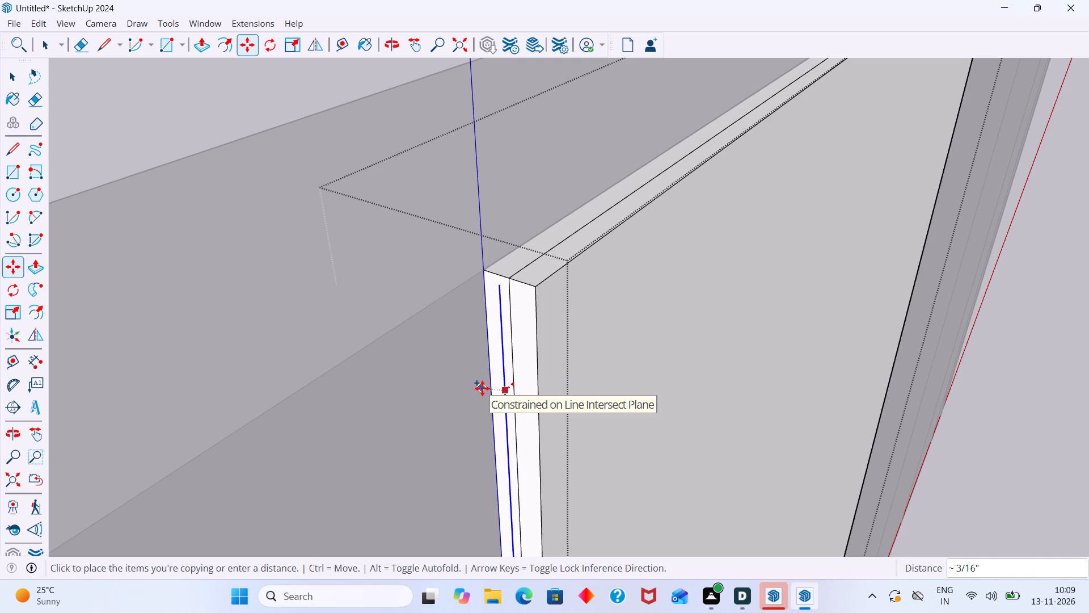
key(Right)
key(Left)
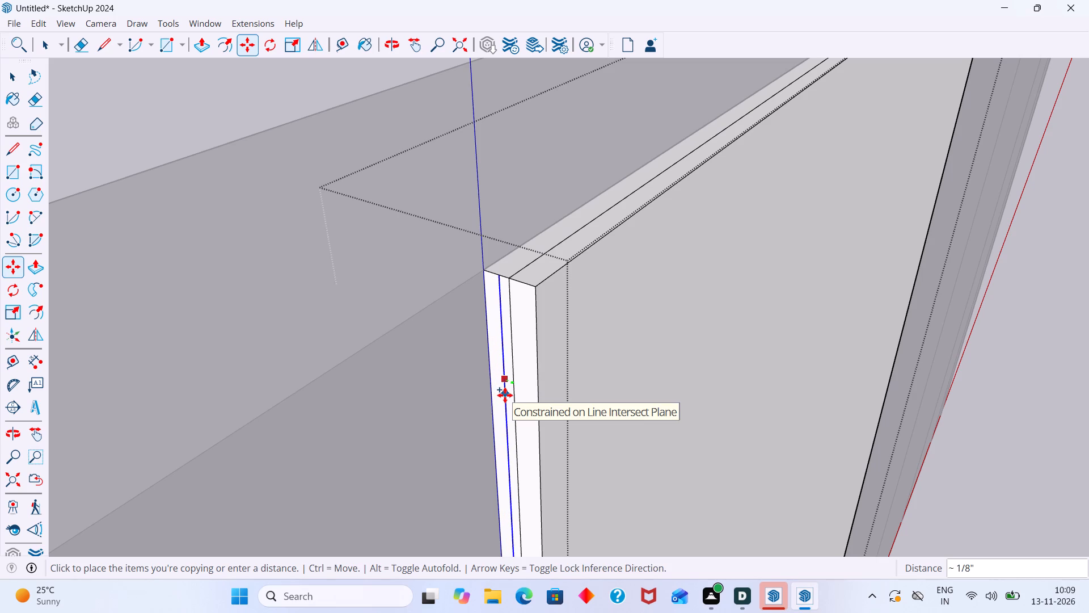
click(505, 395)
key(space)
Push the new narrow strip on the panel's corner-side face inward about 1/16 inch to form a matching groove.
middle_drag(529, 368, 583, 423)
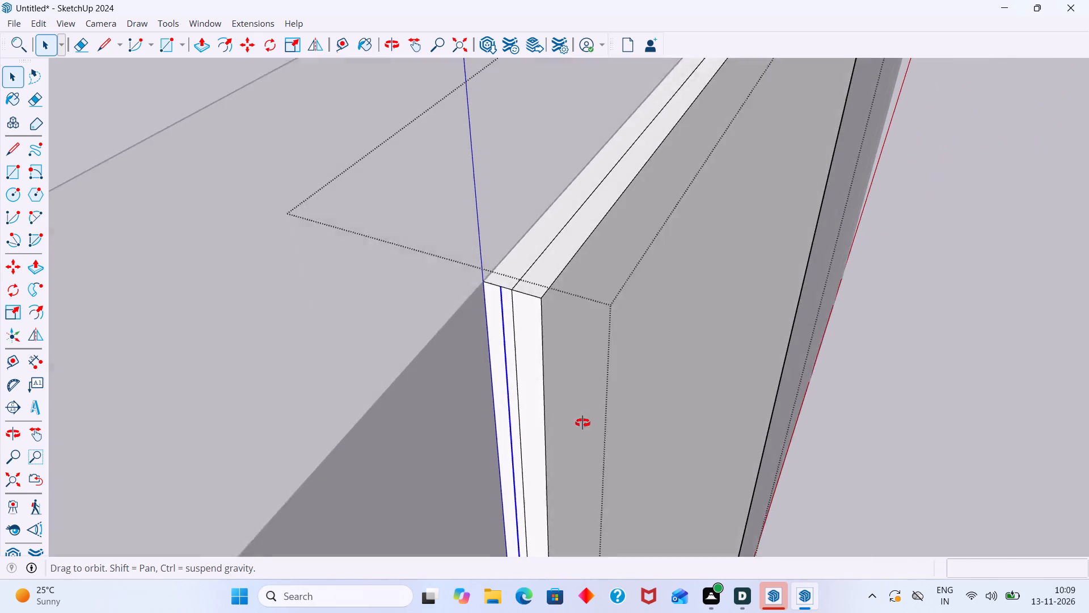
middle_drag(583, 423, 581, 416)
scroll(497, 337, up, 11)
click(525, 314)
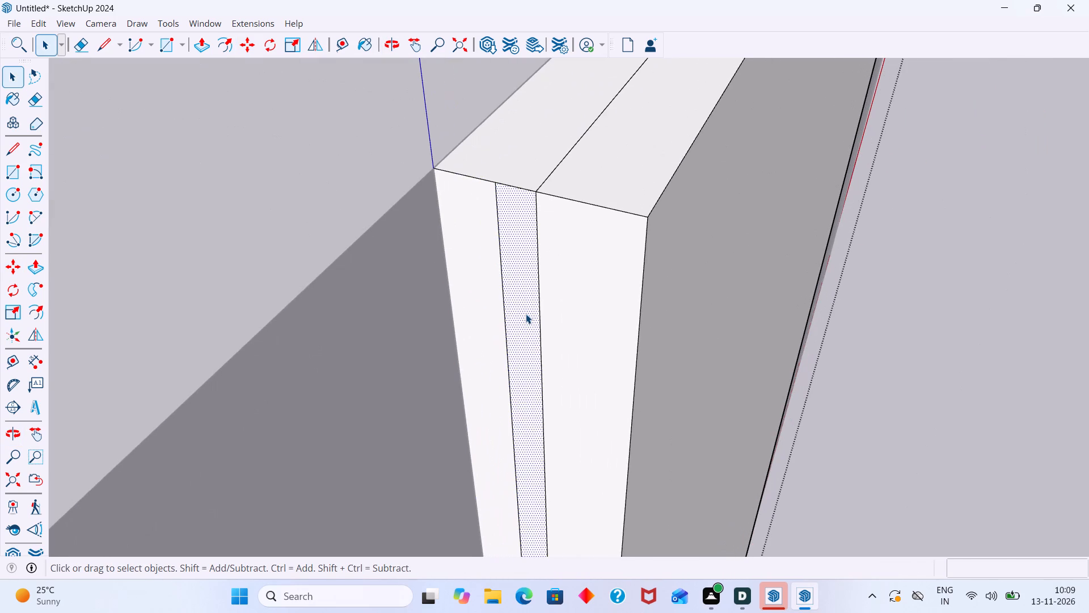
key(p)
click(526, 314)
click(528, 304)
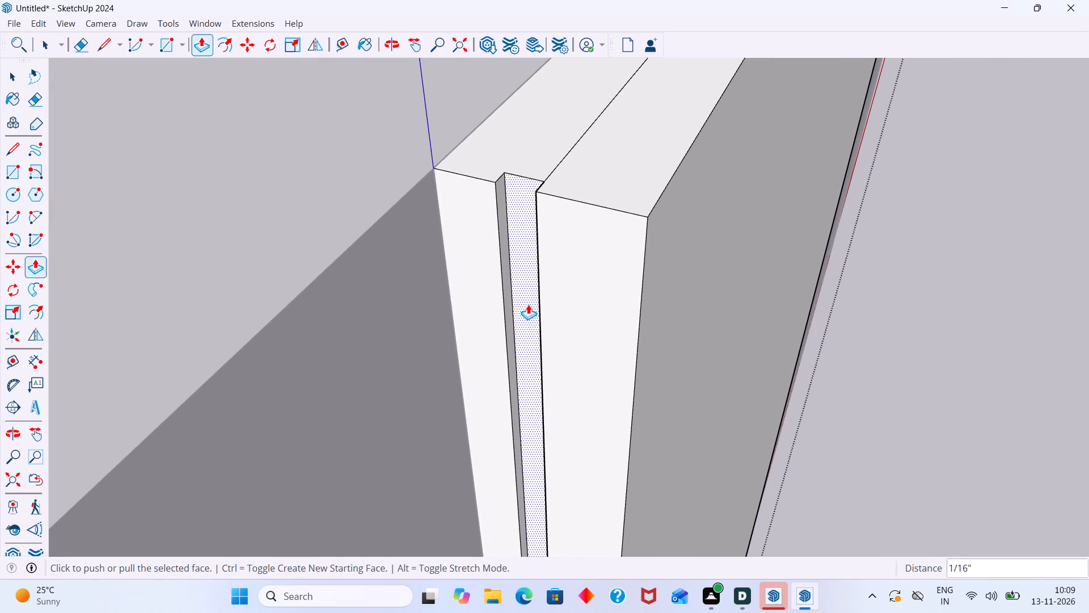
key(space)
scroll(536, 309, down, 17)
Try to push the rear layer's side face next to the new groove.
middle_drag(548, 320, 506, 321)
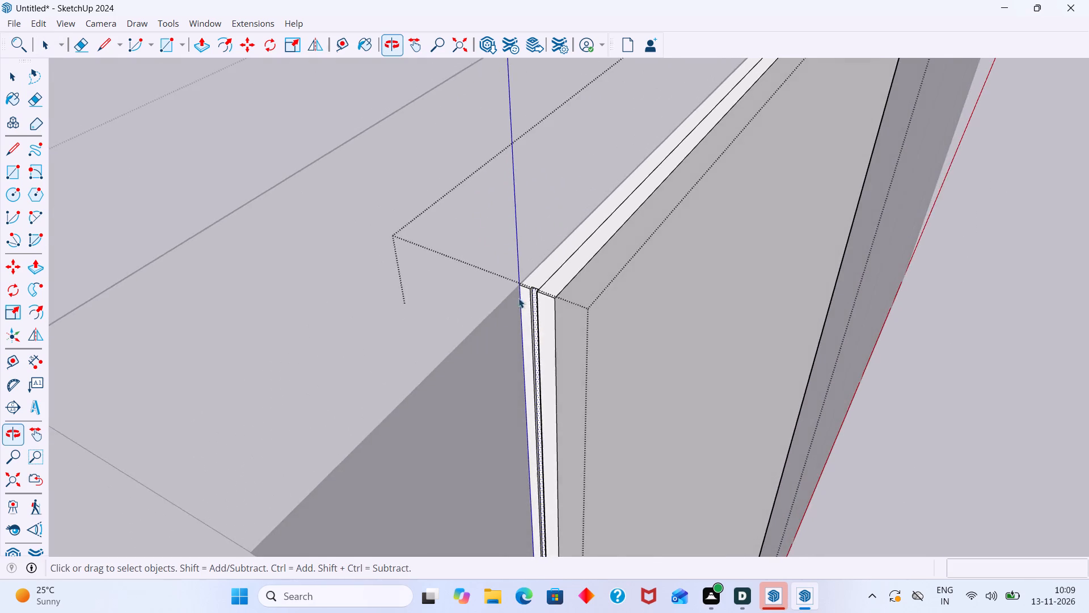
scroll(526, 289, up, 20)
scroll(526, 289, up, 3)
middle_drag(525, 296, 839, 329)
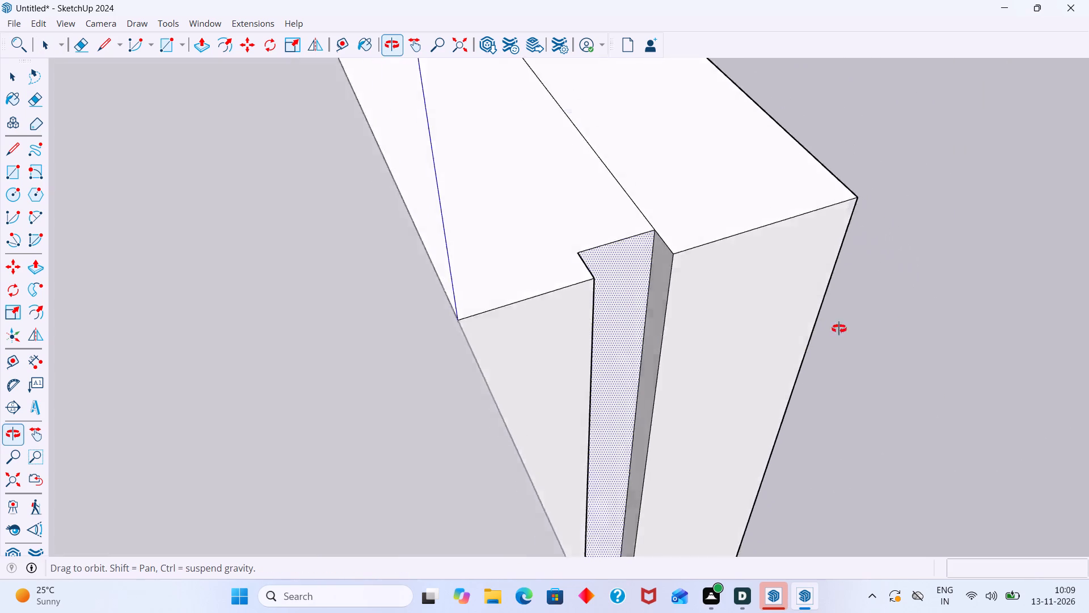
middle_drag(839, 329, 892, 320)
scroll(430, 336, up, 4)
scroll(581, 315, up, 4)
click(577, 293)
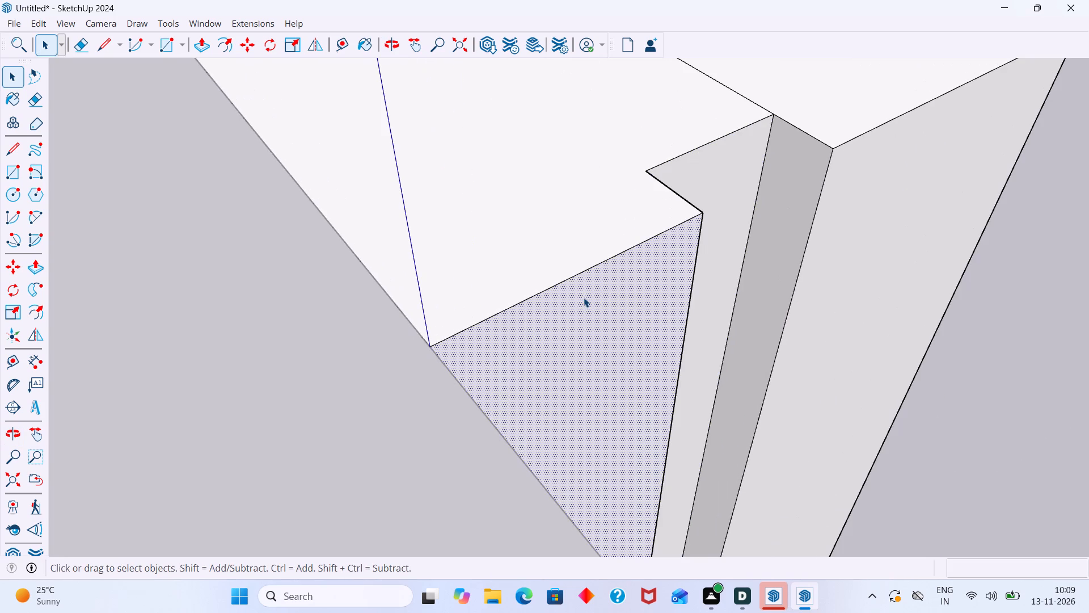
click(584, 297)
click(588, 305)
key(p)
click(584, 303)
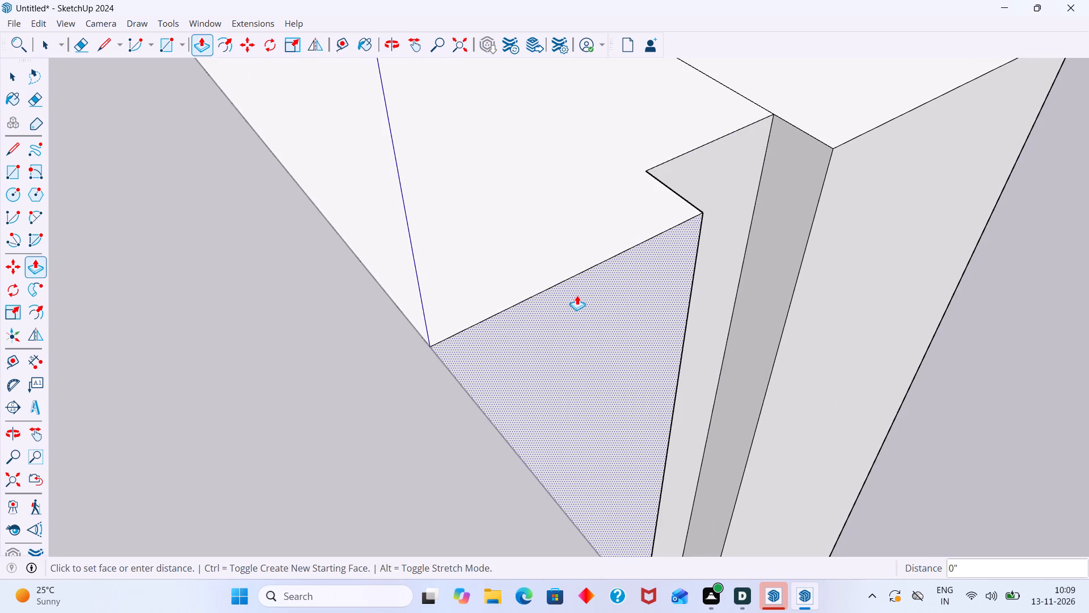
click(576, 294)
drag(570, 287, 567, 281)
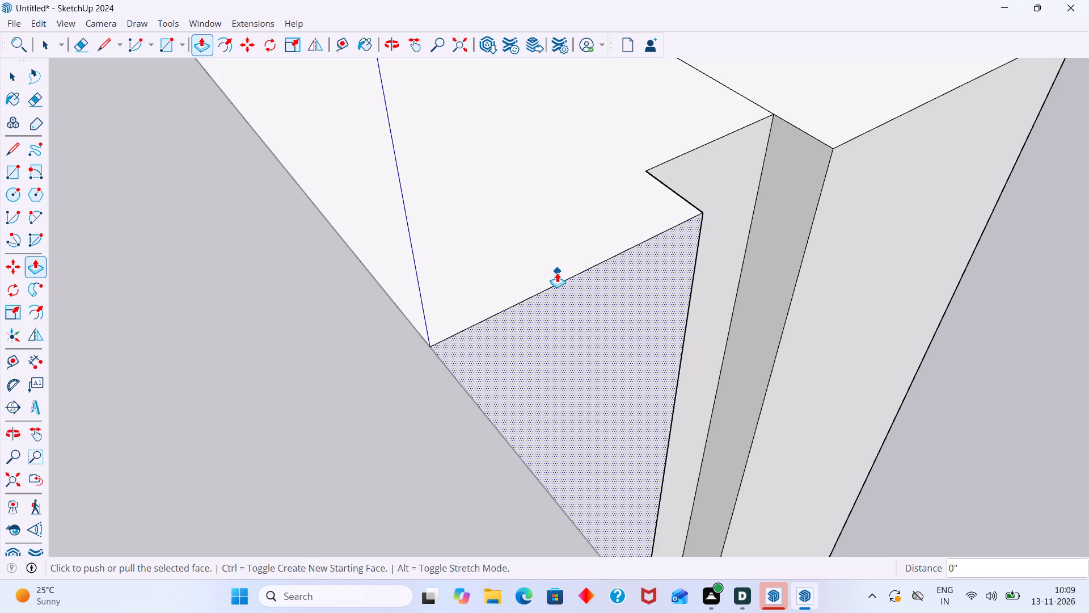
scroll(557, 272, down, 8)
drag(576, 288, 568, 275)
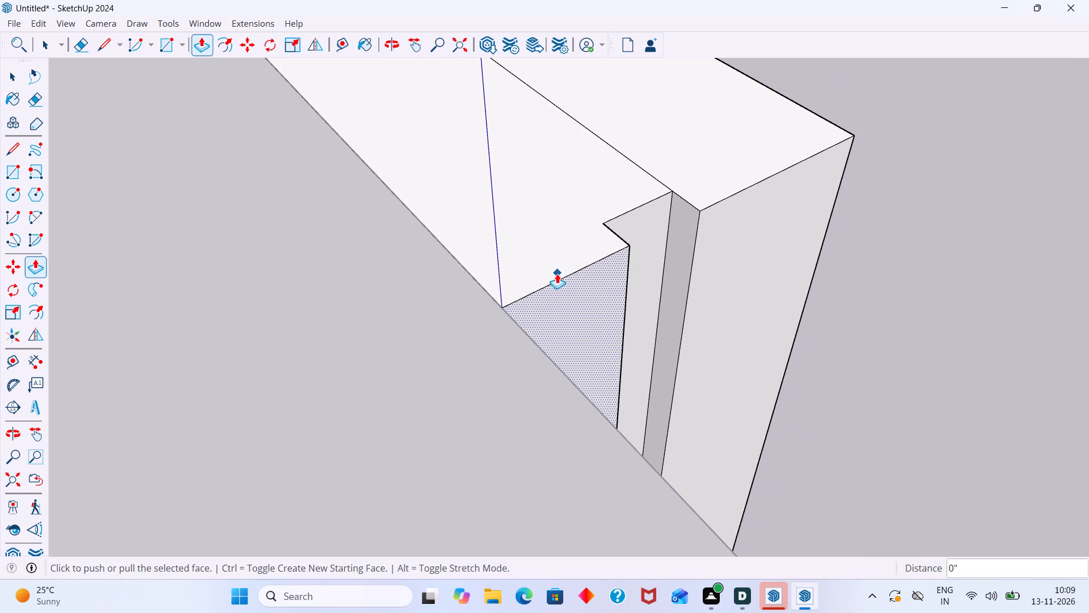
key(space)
Push the rear layer's side face on the panel's corner side inward about 1/16 inch.
scroll(585, 283, down, 7)
middle_drag(577, 329, 381, 310)
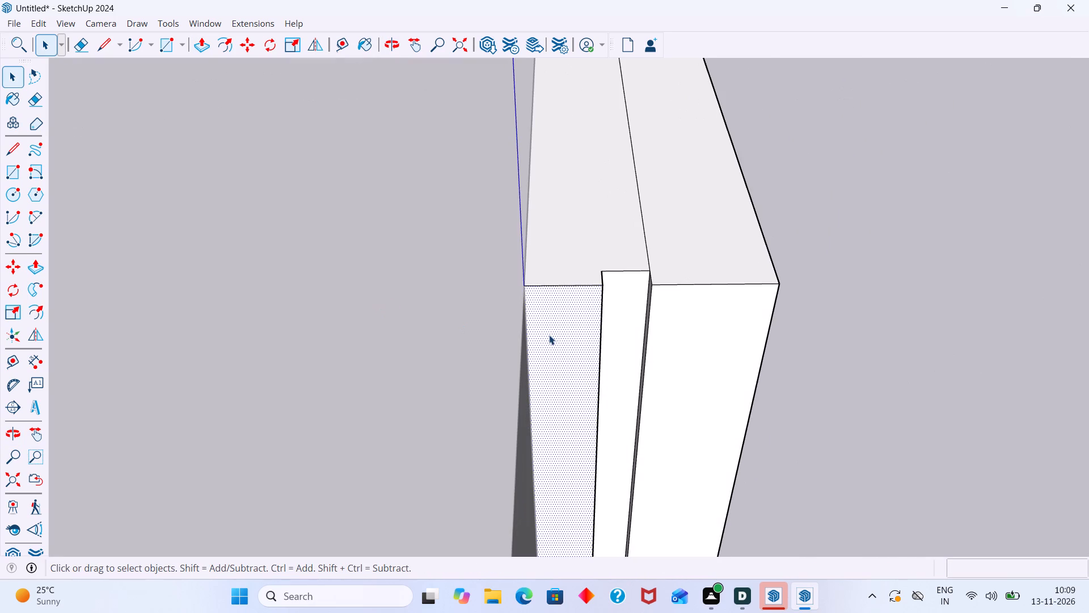
key(p)
click(563, 343)
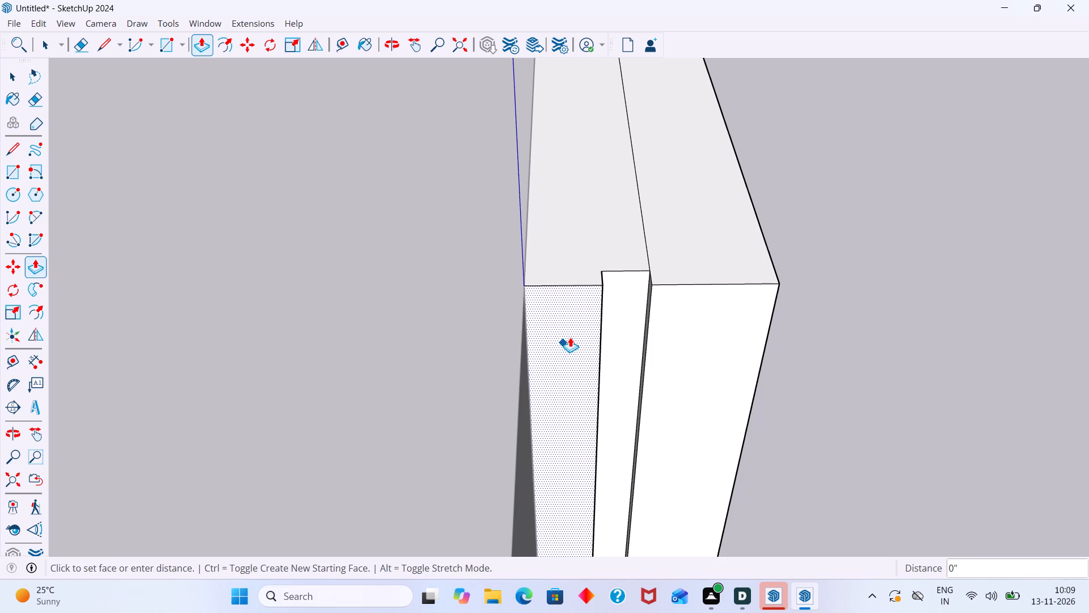
scroll(570, 345, up, 3)
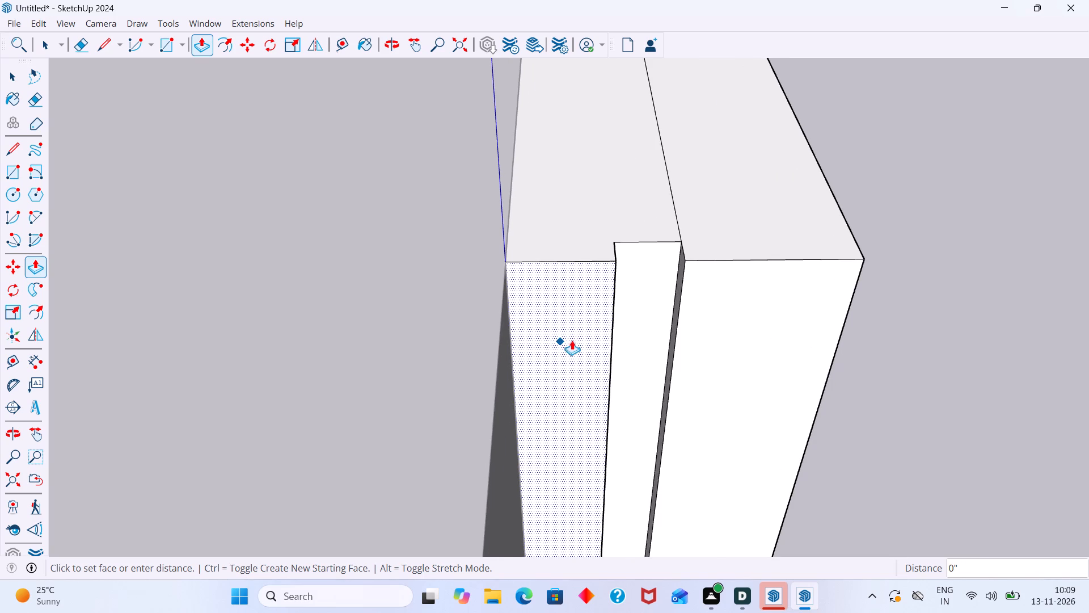
click(683, 251)
key(space)
Push the rear layer's side face on the panel's other, first-grooved side inward behind the front layer, then leave the group.
scroll(686, 253, down, 7)
middle_drag(689, 263, 633, 287)
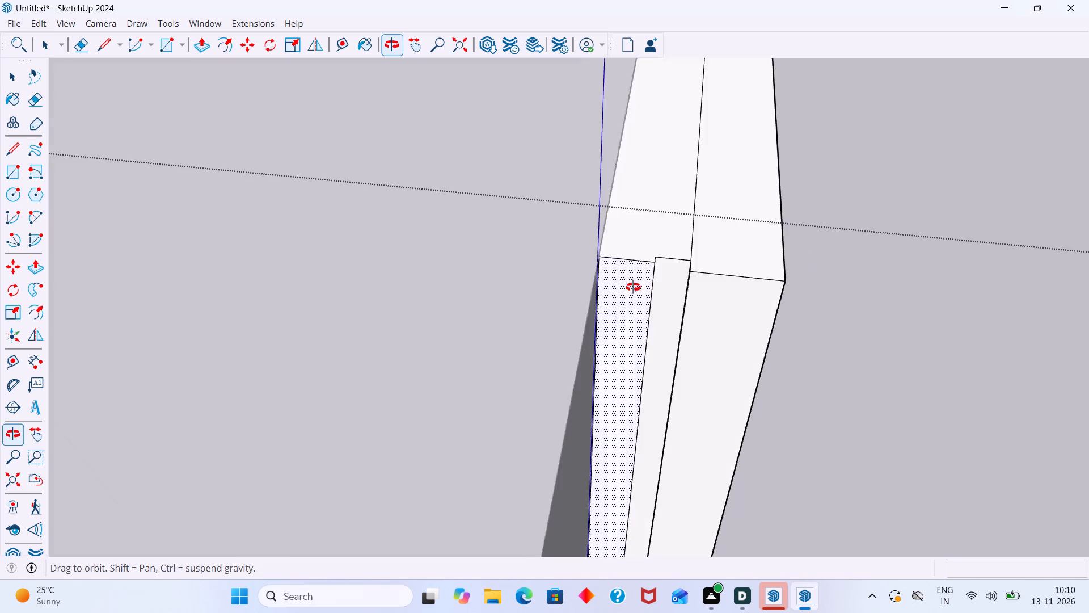
middle_drag(633, 287, 576, 302)
scroll(751, 266, up, 15)
middle_drag(617, 308, 385, 289)
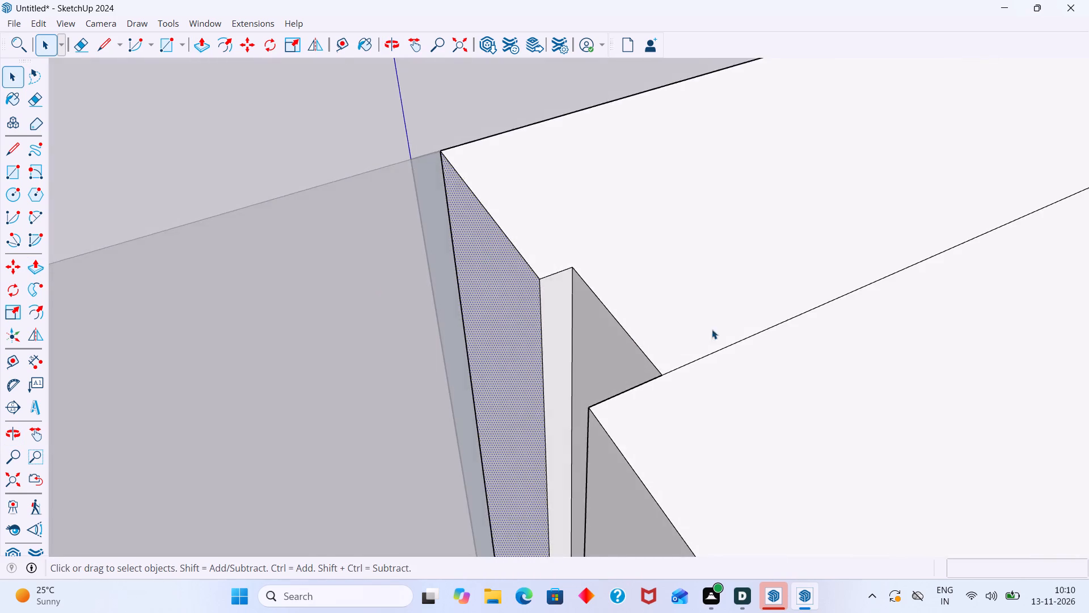
scroll(704, 320, down, 14)
middle_drag(698, 345, 583, 257)
scroll(611, 295, down, 8)
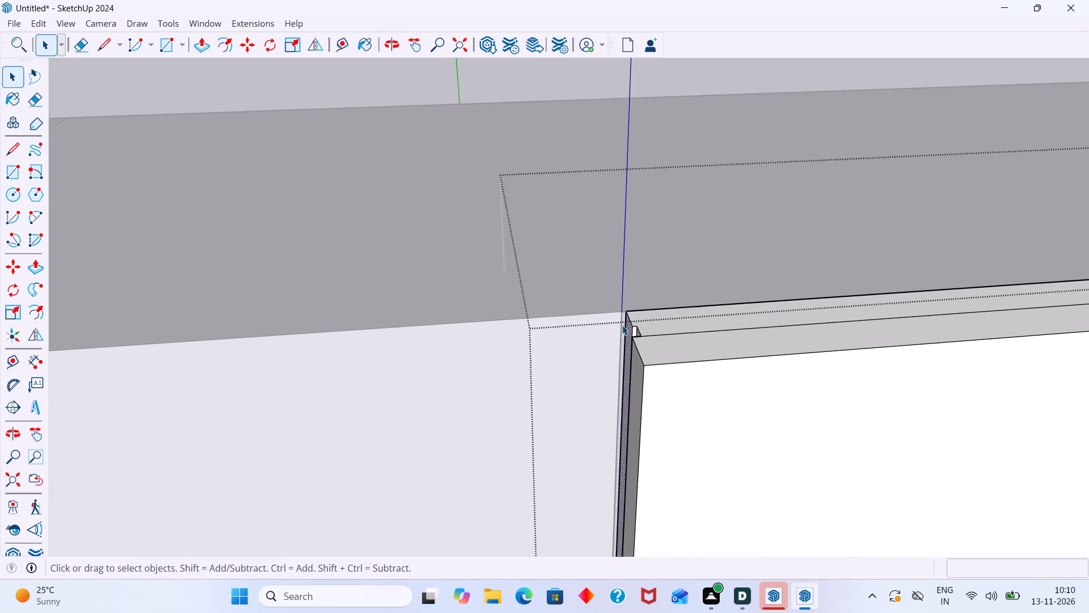
scroll(622, 325, down, 14)
shift+middle_drag(628, 326, 531, 296)
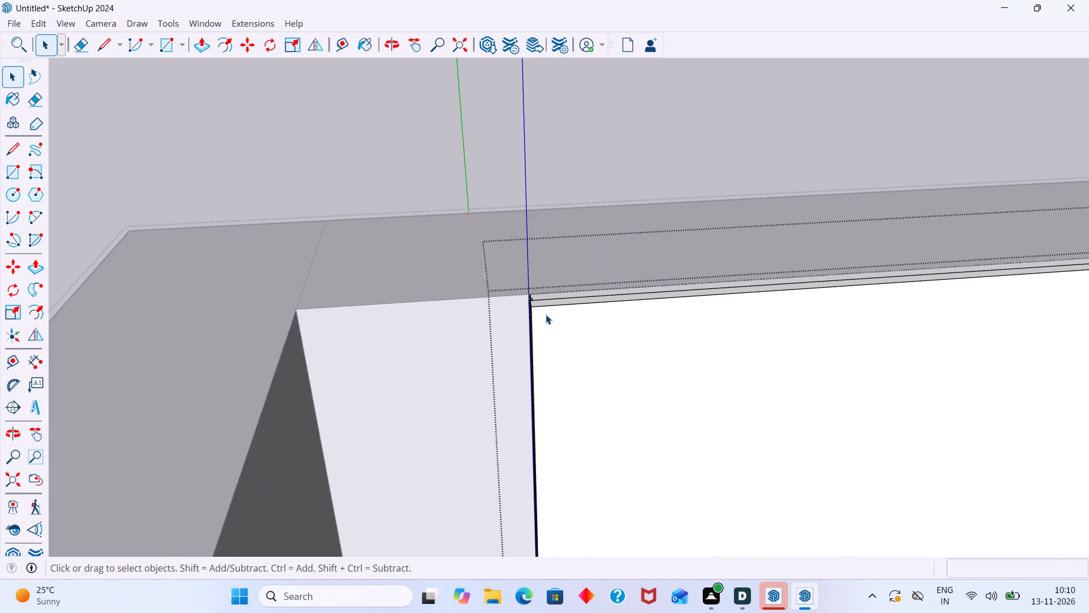
scroll(544, 314, down, 4)
middle_drag(552, 326, 349, 298)
scroll(488, 294, down, 7)
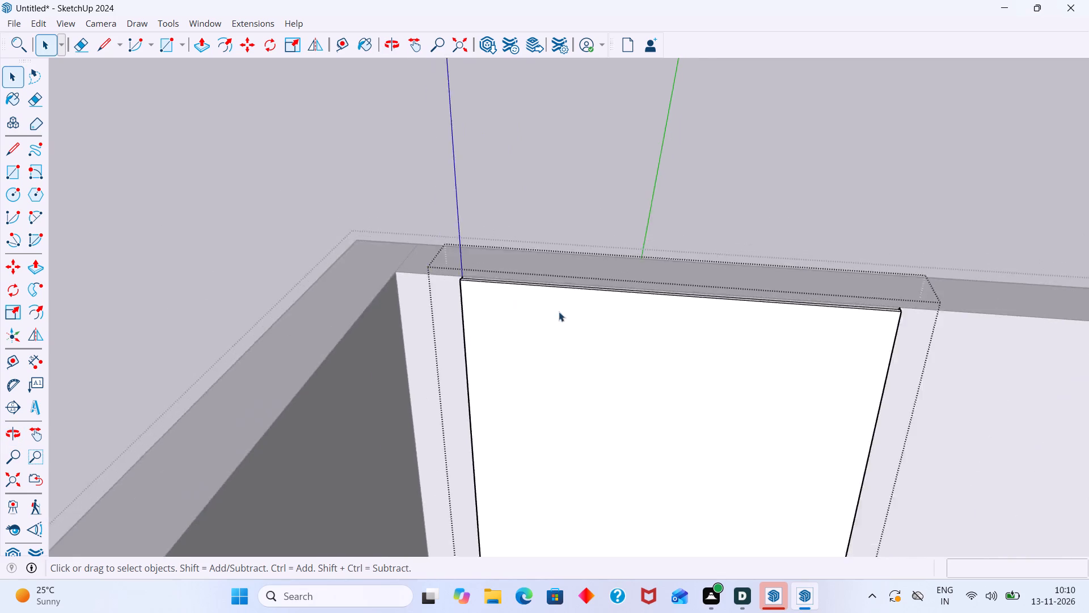
scroll(559, 312, down, 6)
shift+middle_drag(699, 354, 486, 279)
middle_drag(567, 282, 605, 338)
drag(755, 93, 755, 86)
middle_drag(556, 275, 438, 278)
scroll(619, 228, up, 20)
scroll(619, 228, up, 13)
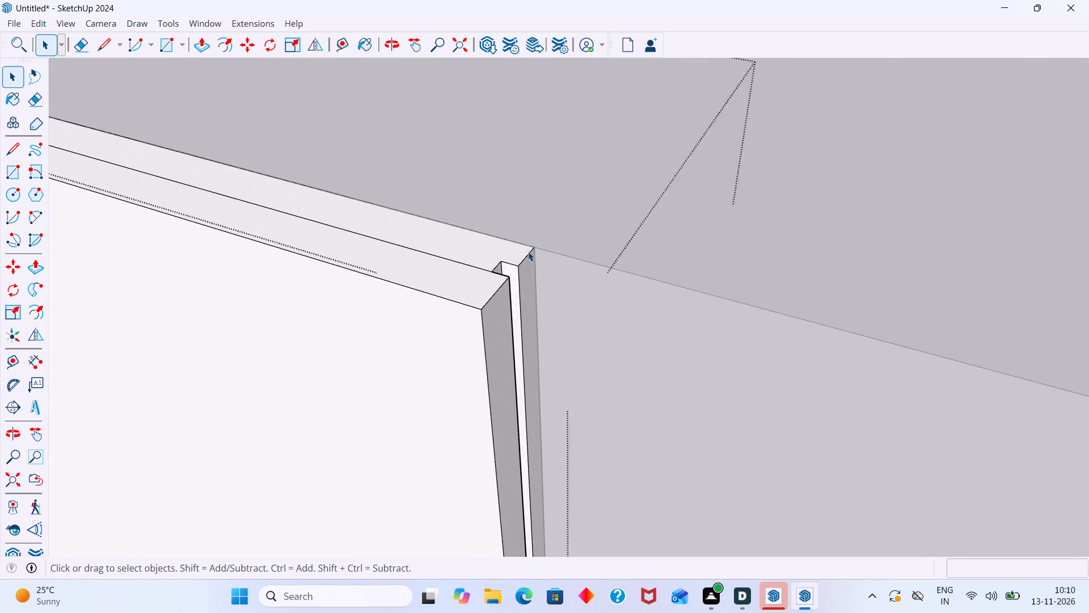
scroll(528, 251, up, 8)
middle_drag(529, 303, 414, 314)
scroll(499, 275, up, 4)
middle_drag(492, 271, 269, 301)
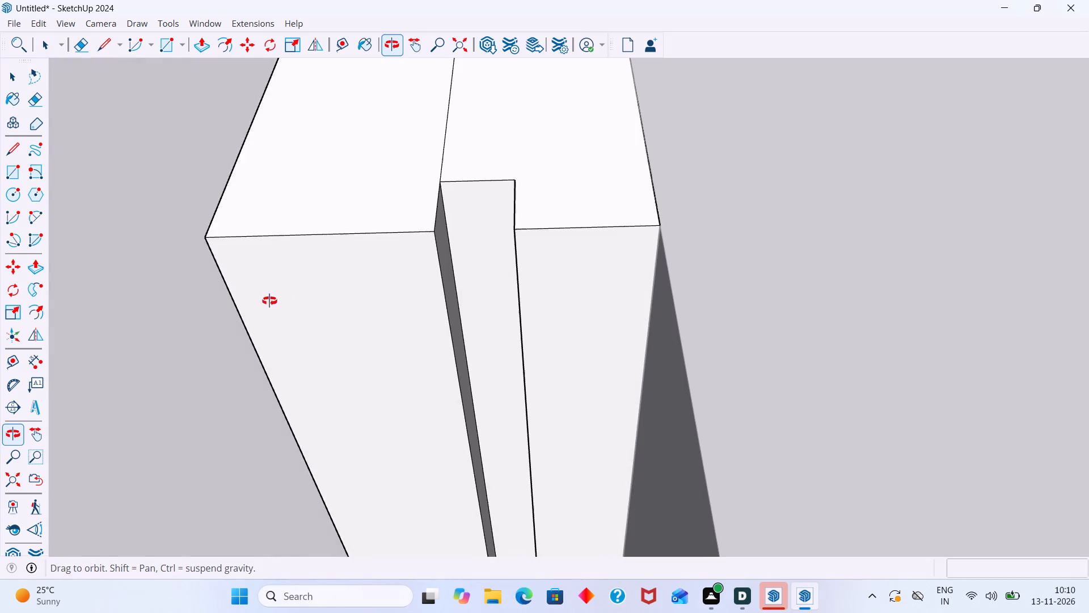
middle_drag(269, 301, 278, 301)
scroll(632, 242, up, 7)
scroll(541, 240, up, 1)
double_click(541, 240)
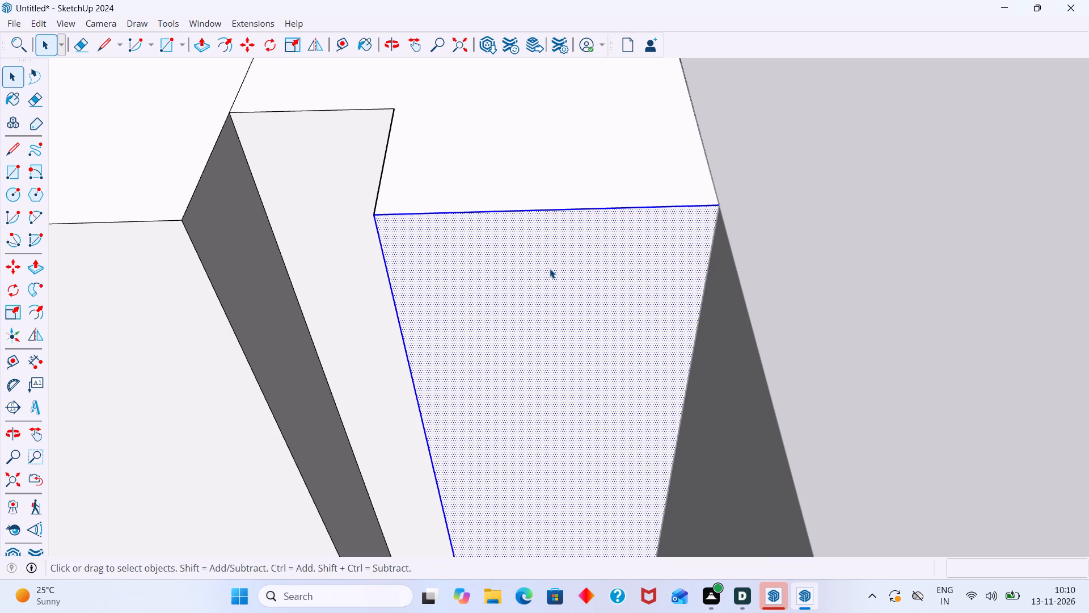
key(p)
click(550, 268)
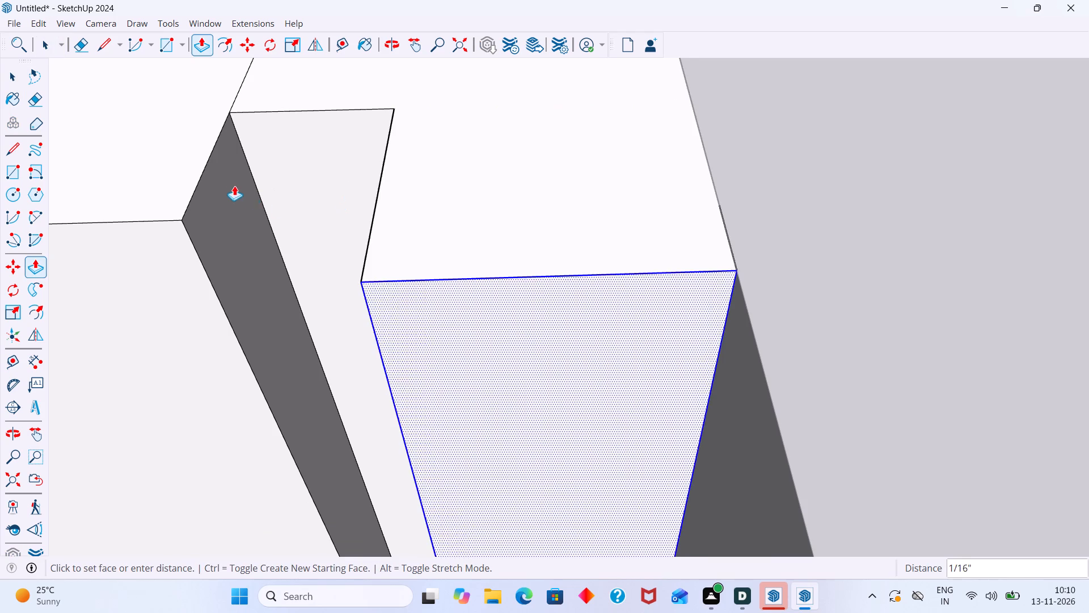
click(211, 161)
key(space)
scroll(240, 177, down, 8)
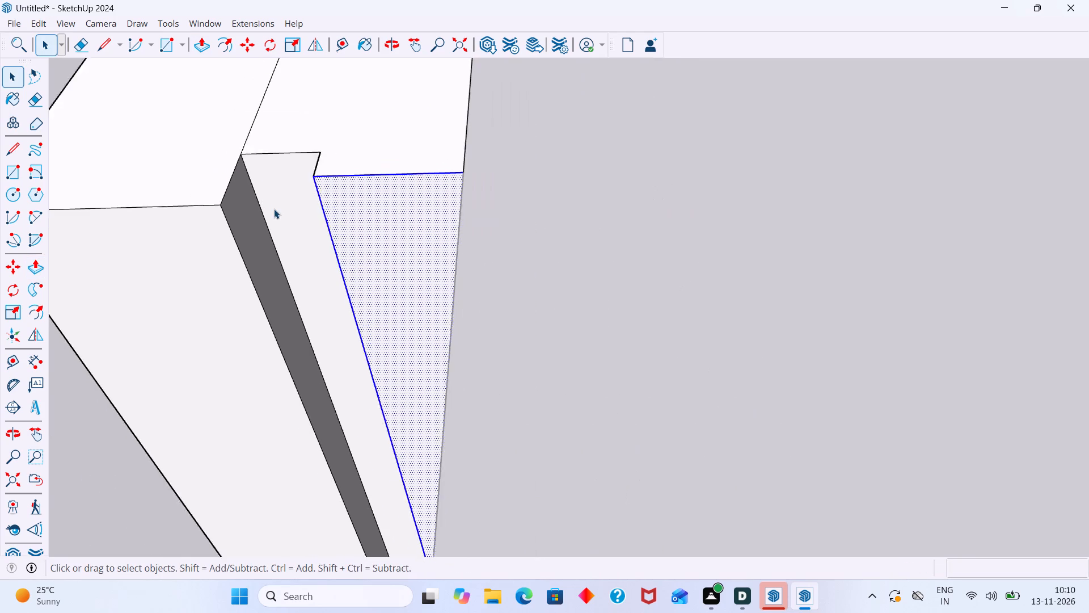
scroll(274, 209, down, 7)
scroll(361, 209, down, 13)
scroll(438, 236, down, 10)
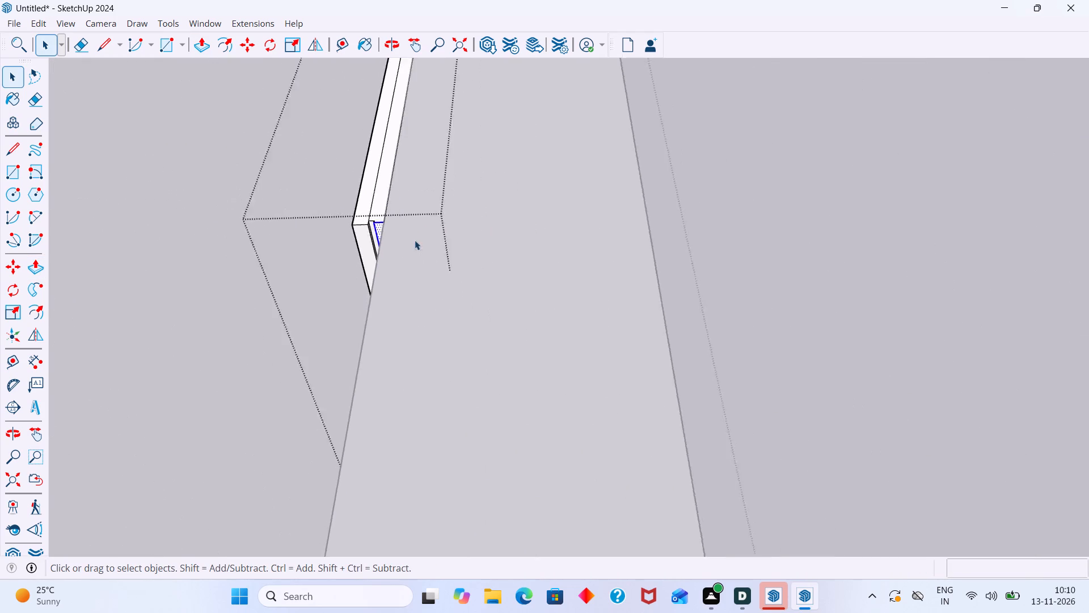
scroll(415, 240, down, 20)
click(624, 264)
scroll(596, 262, down, 2)
middle_drag(546, 277, 898, 232)
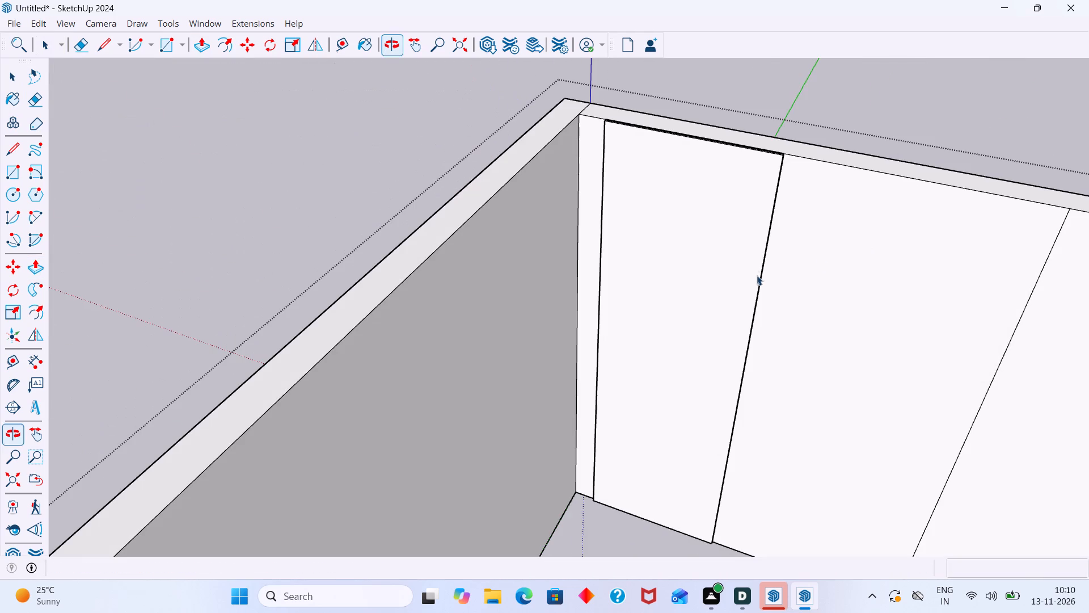
Examine the back wall panels and compare the wall layout with the living room reference image.
shift+middle_drag(759, 269, 601, 233)
scroll(601, 241, down, 8)
middle_drag(586, 299, 744, 287)
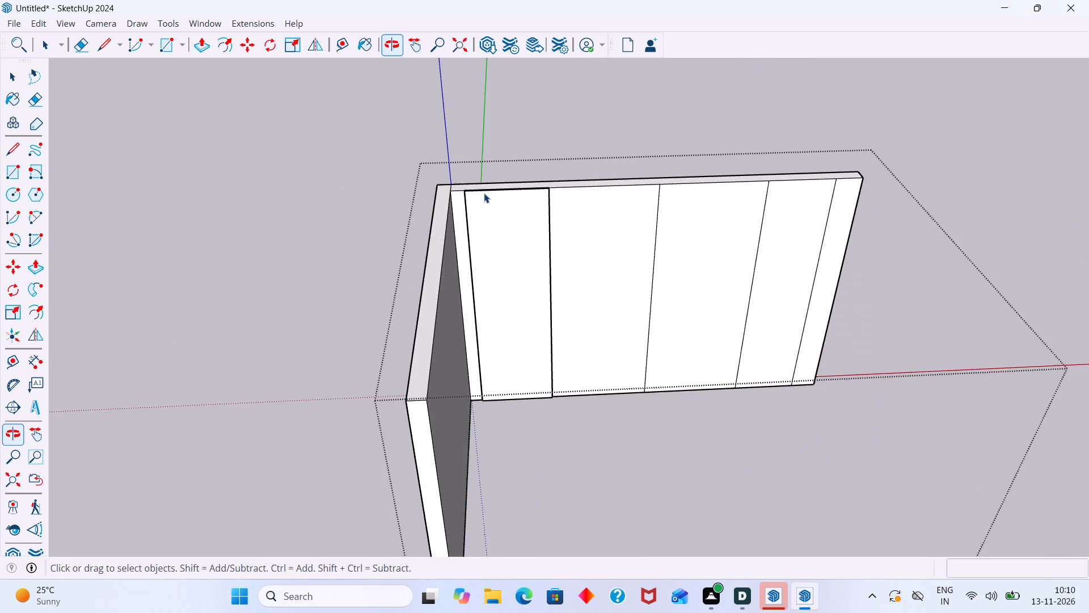
scroll(476, 190, up, 11)
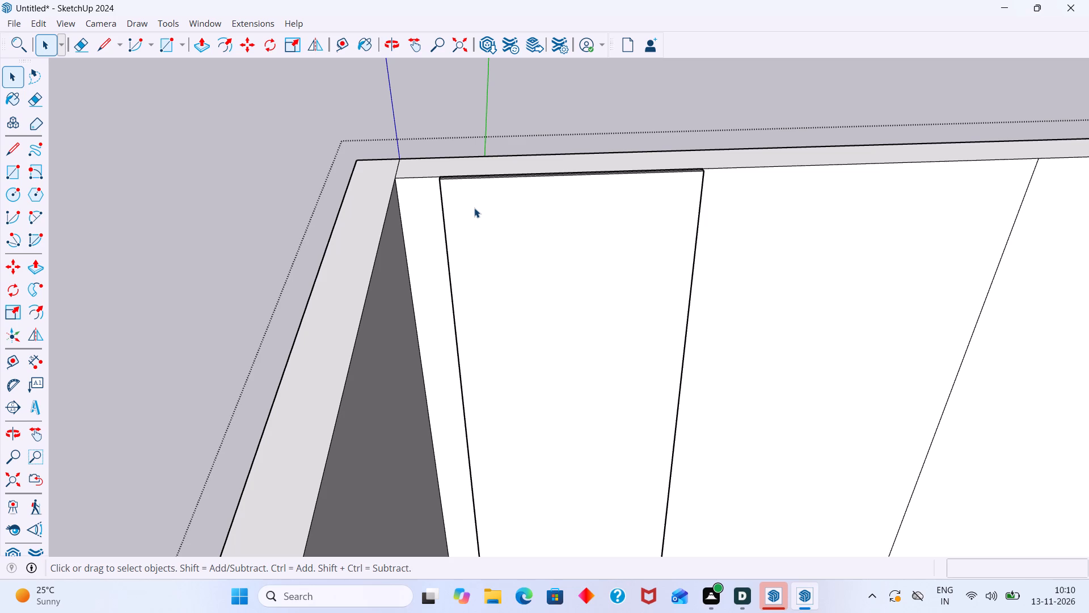
scroll(470, 272, down, 2)
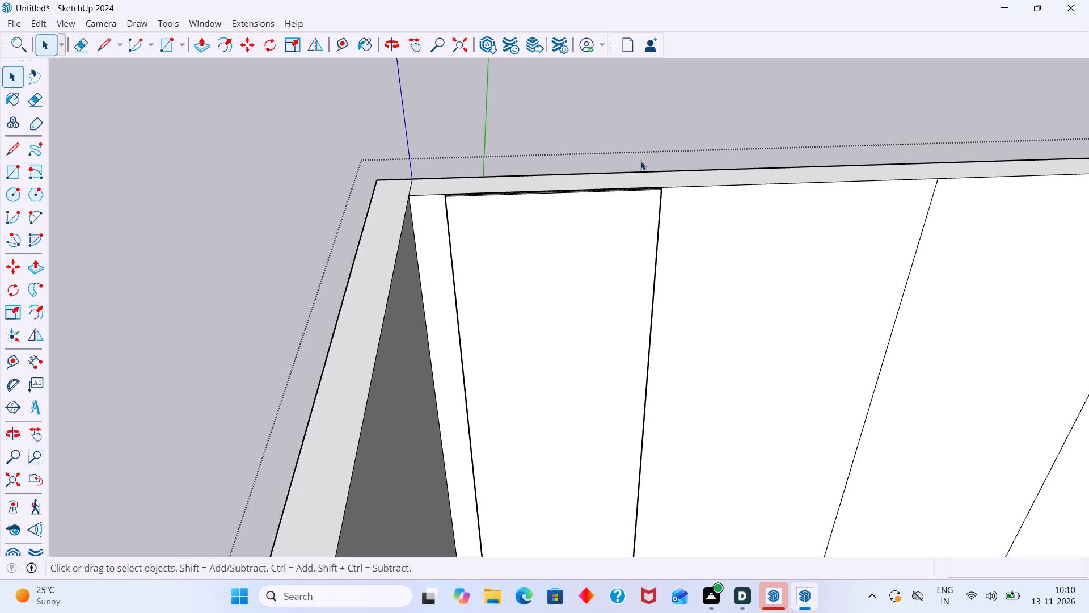
scroll(586, 191, down, 6)
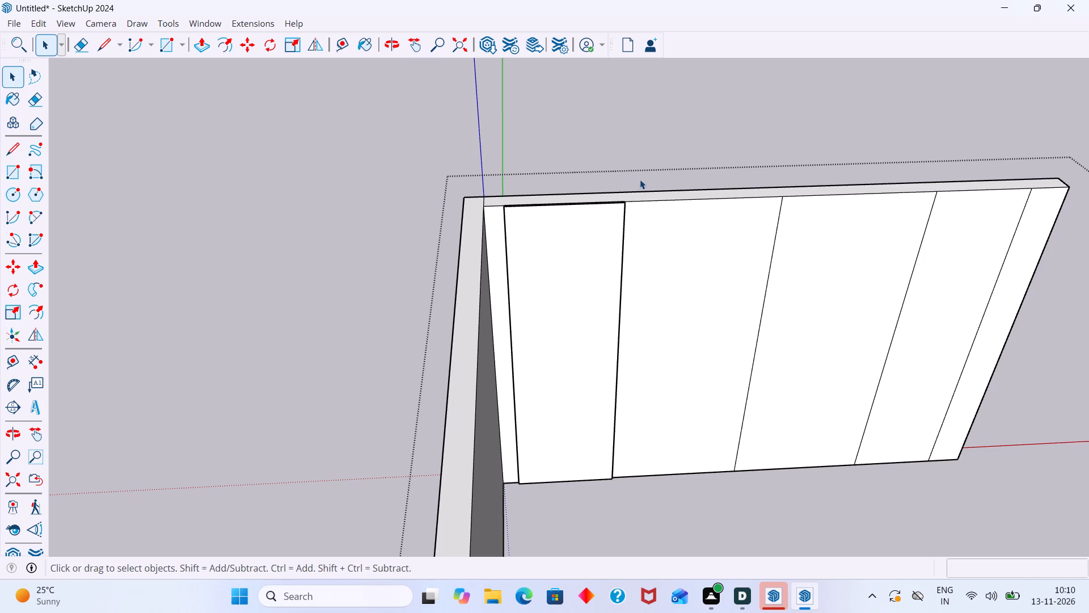
middle_drag(585, 224, 603, 220)
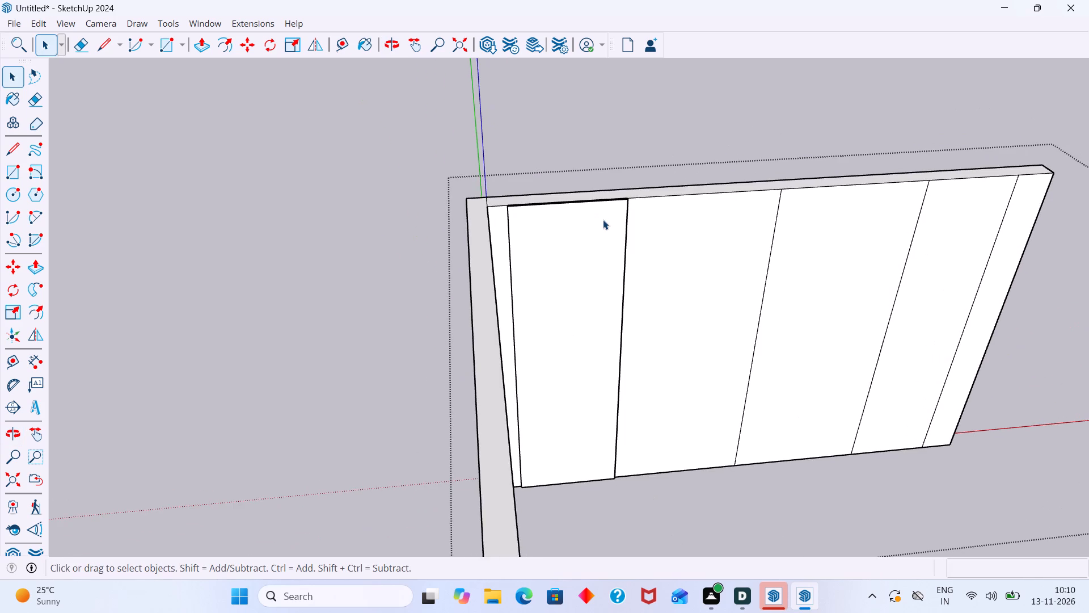
scroll(603, 220, down, 12)
shift+middle_drag(611, 228, 459, 272)
scroll(490, 270, down, 3)
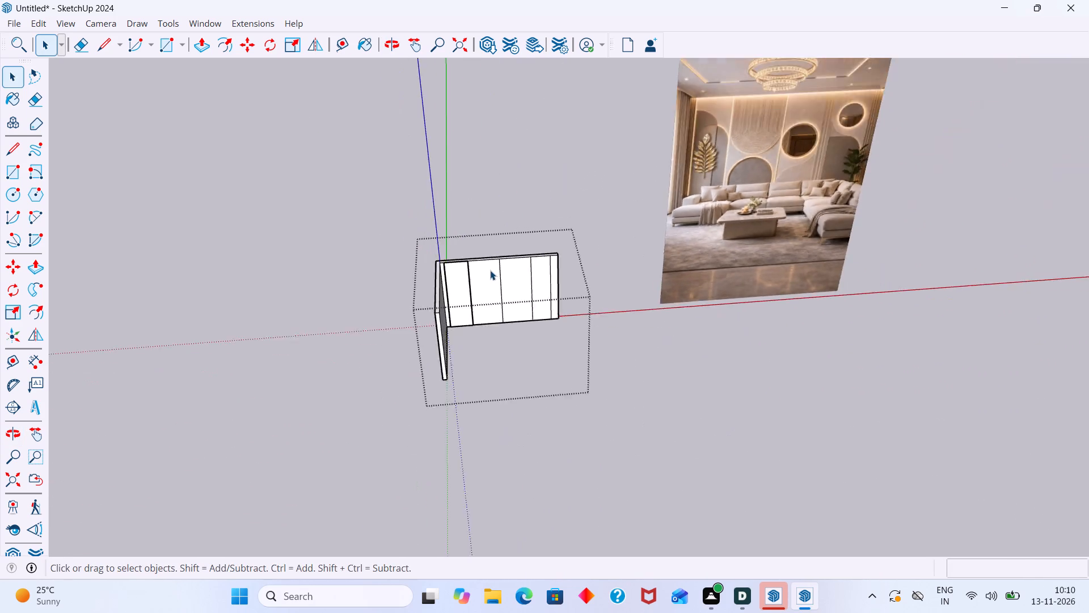
scroll(490, 270, down, 5)
shift+middle_drag(515, 307, 532, 342)
scroll(657, 201, up, 5)
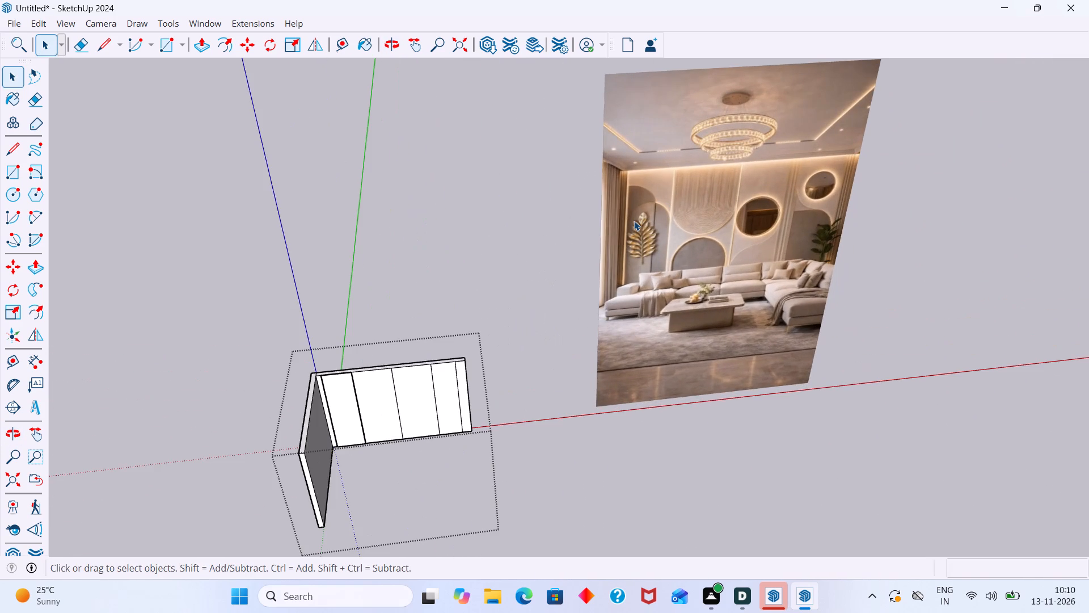
middle_drag(296, 398, 286, 393)
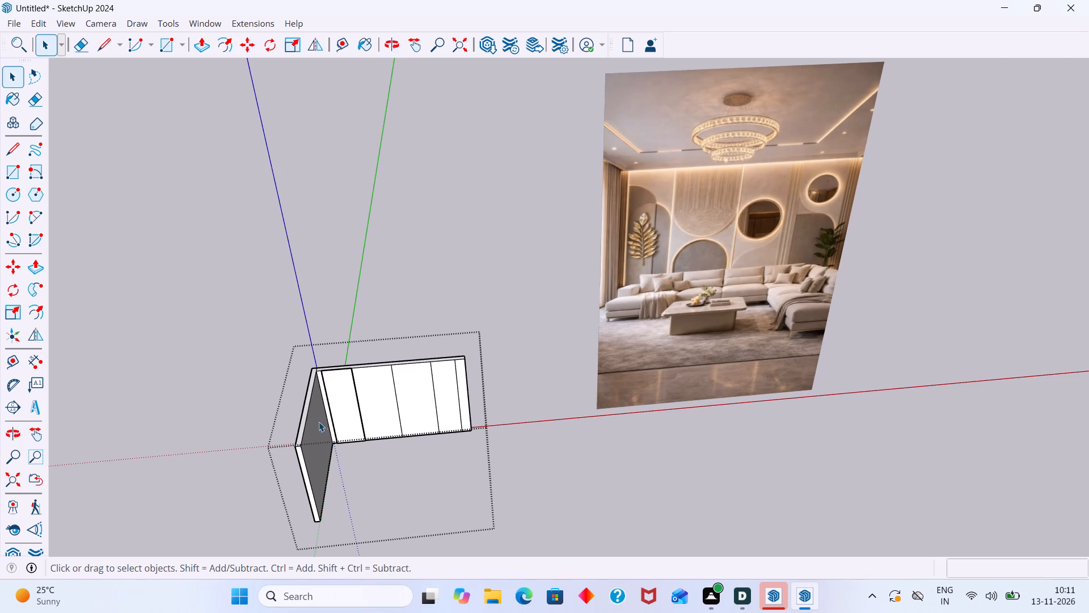
Reverse the thin blue back-facing strip beside the first panel's corner-side edge, then clear the selection.
scroll(352, 381, up, 16)
scroll(297, 367, up, 11)
middle_drag(297, 372, 452, 334)
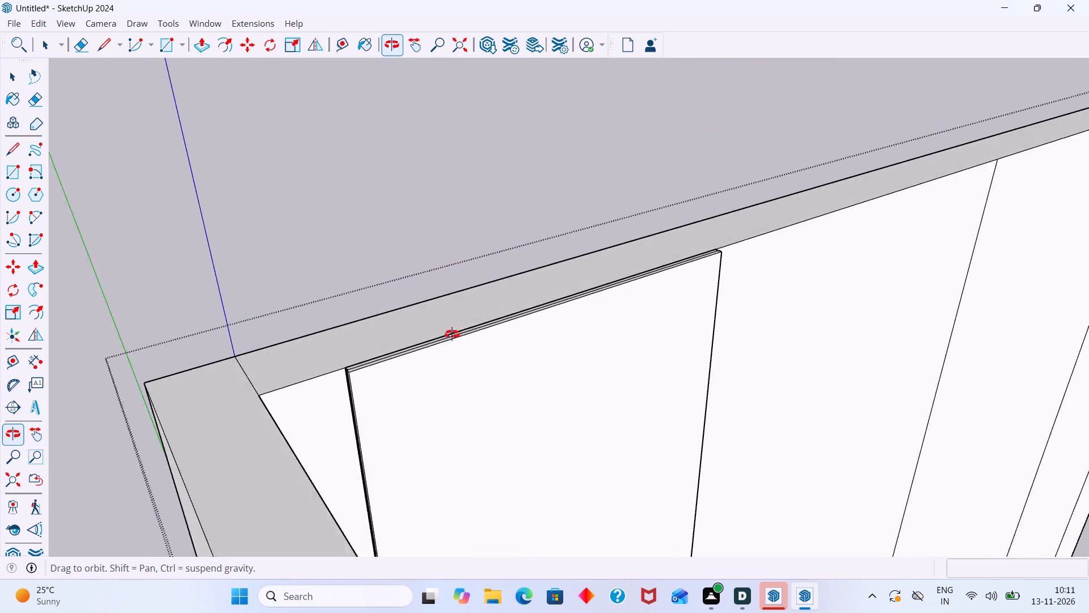
middle_drag(452, 334, 479, 312)
scroll(320, 367, up, 6)
double_click(343, 400)
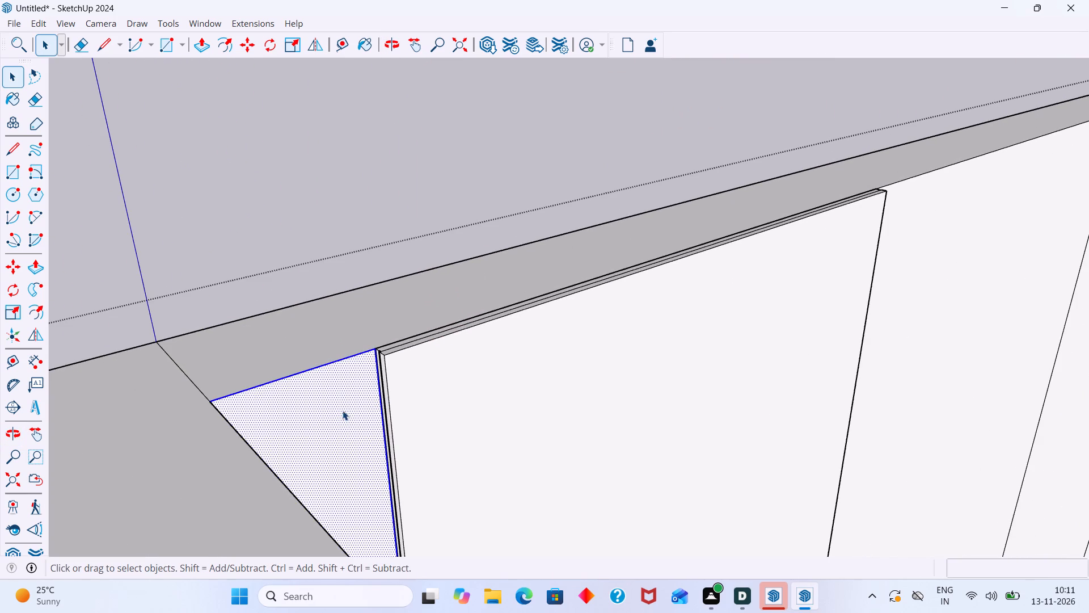
middle_drag(338, 395, 299, 381)
scroll(332, 379, down, 2)
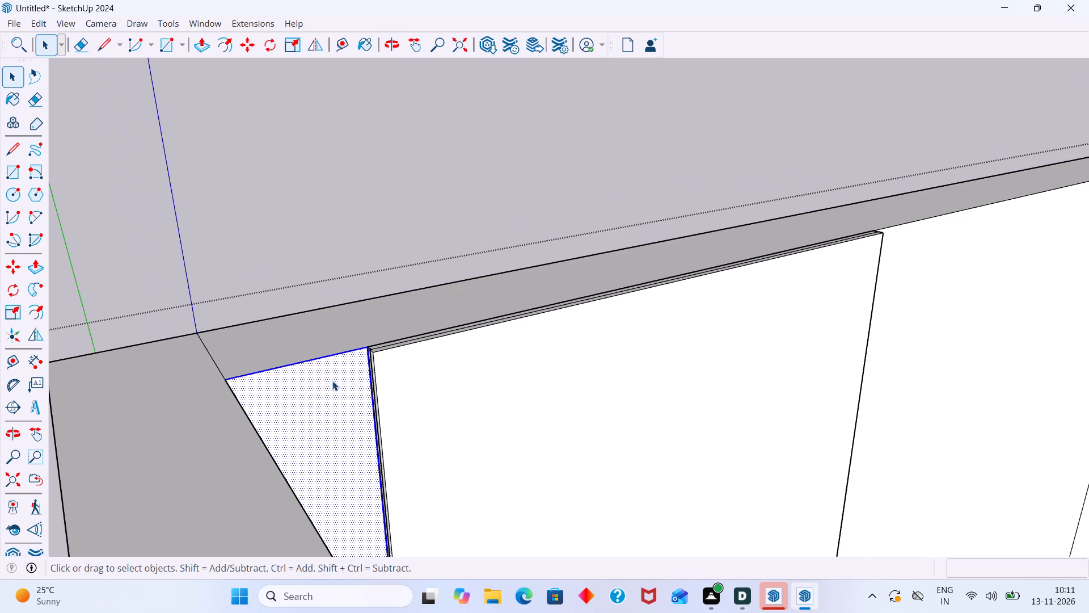
scroll(362, 341, up, 15)
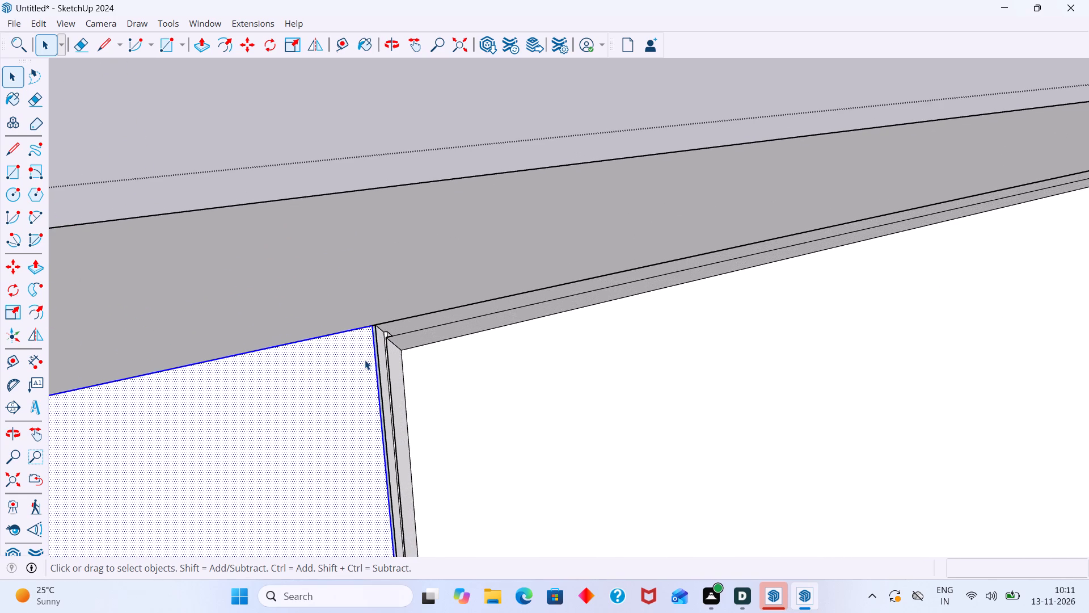
scroll(367, 357, up, 11)
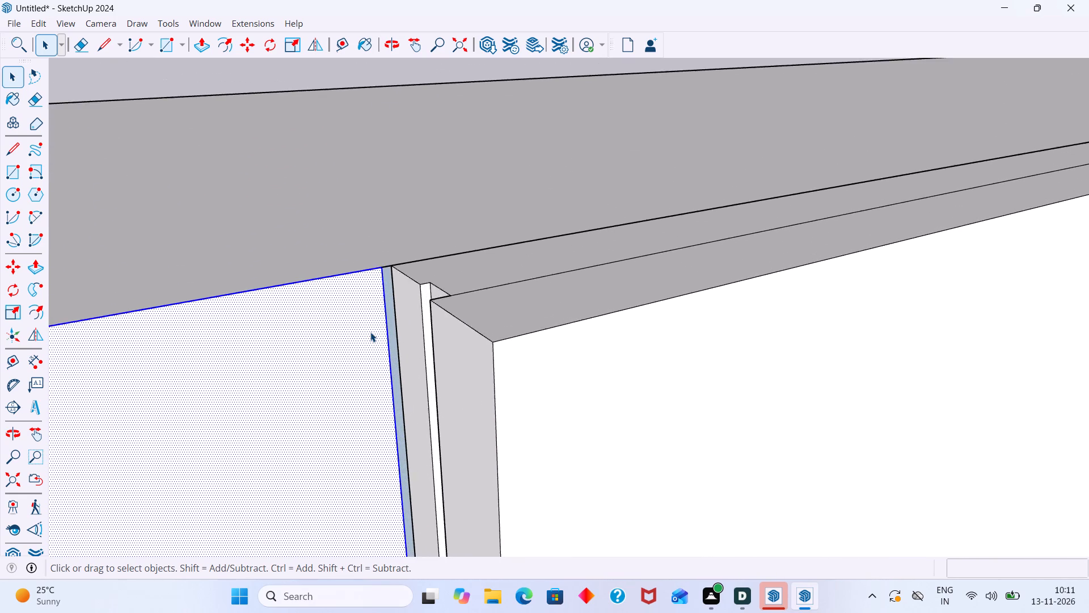
scroll(370, 332, up, 14)
click(381, 327)
right_click(381, 327)
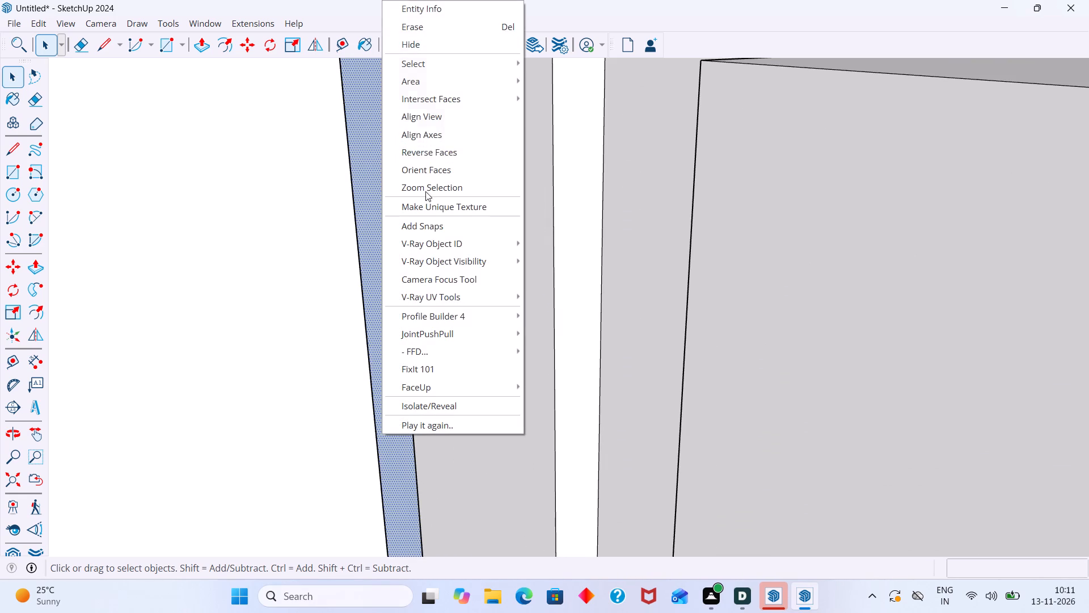
click(426, 154)
scroll(366, 265, down, 12)
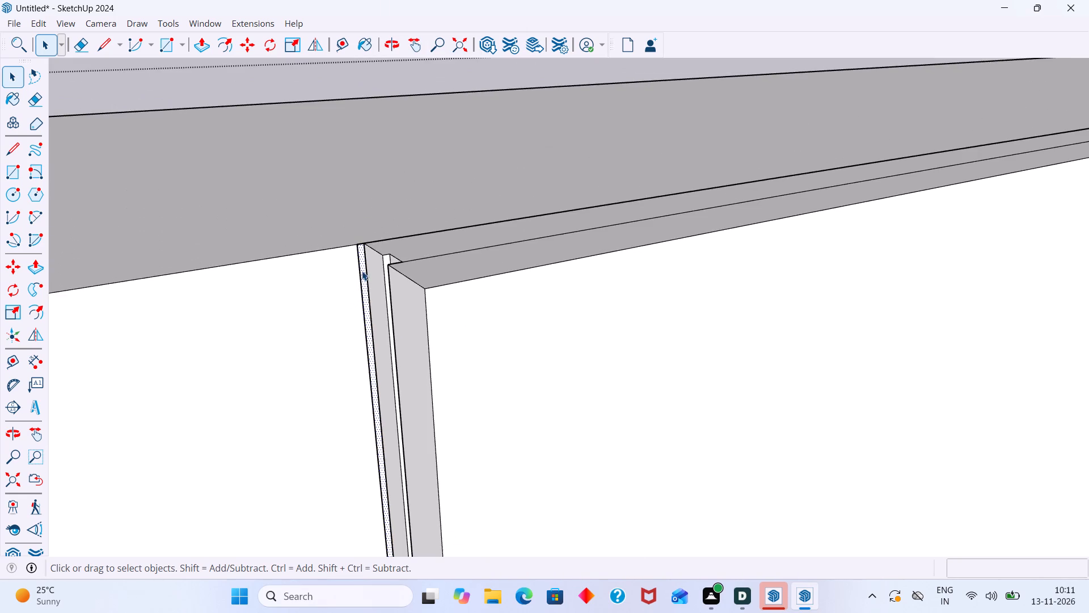
scroll(363, 262, down, 5)
middle_drag(383, 287, 369, 415)
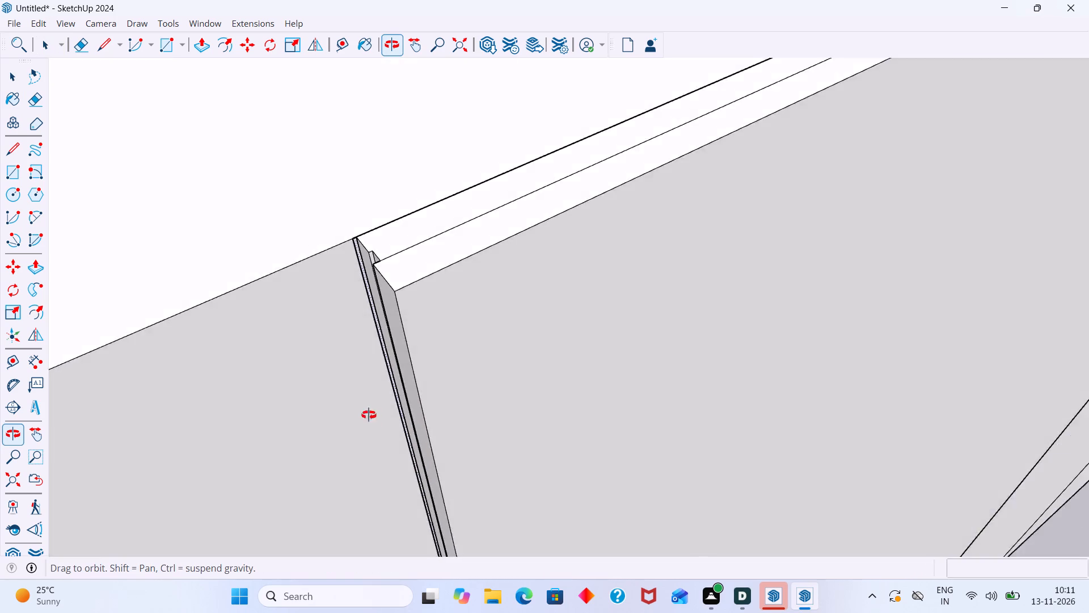
middle_drag(369, 415, 314, 361)
scroll(352, 335, down, 13)
click(381, 32)
click(386, 130)
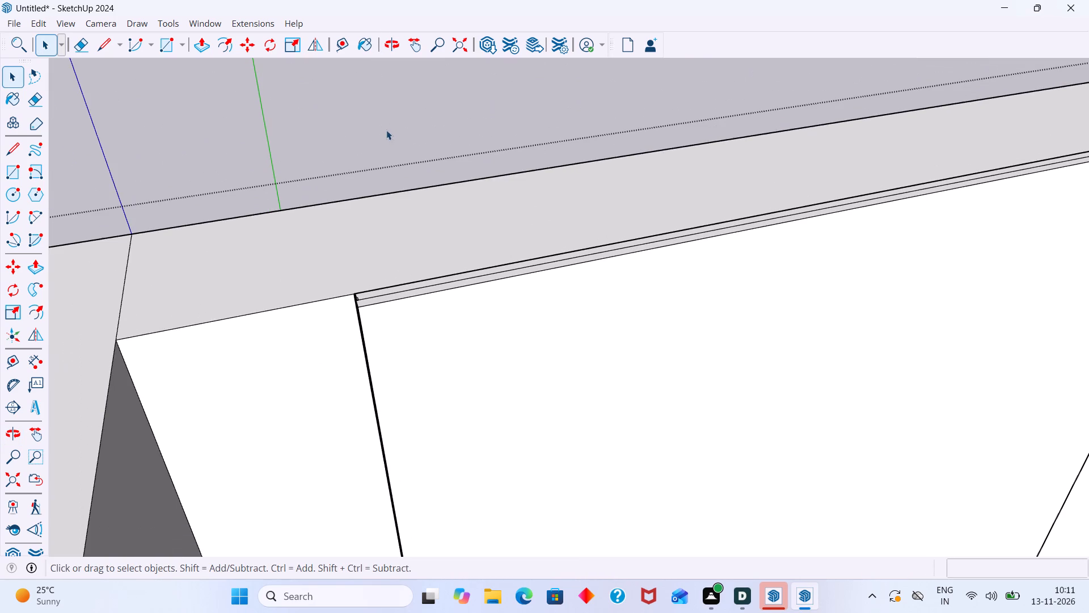
Inspect the grooves and recessed rear layer at the top of both side edges of the first back wall panel.
scroll(386, 158, down, 8)
middle_drag(661, 225, 437, 246)
scroll(495, 226, up, 11)
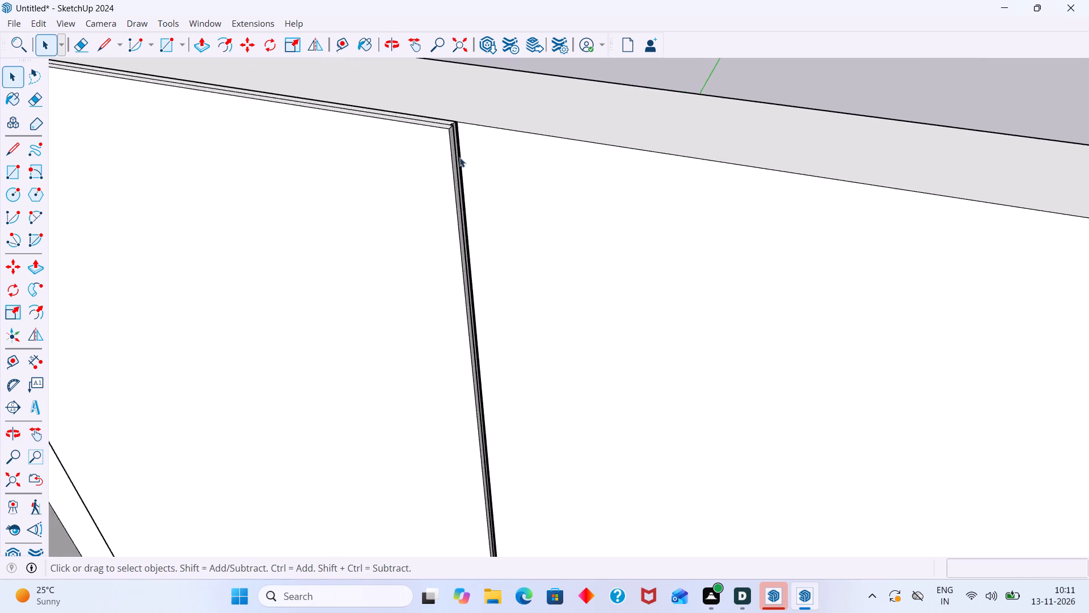
scroll(459, 157, up, 20)
scroll(459, 157, up, 3)
middle_drag(491, 120, 643, 226)
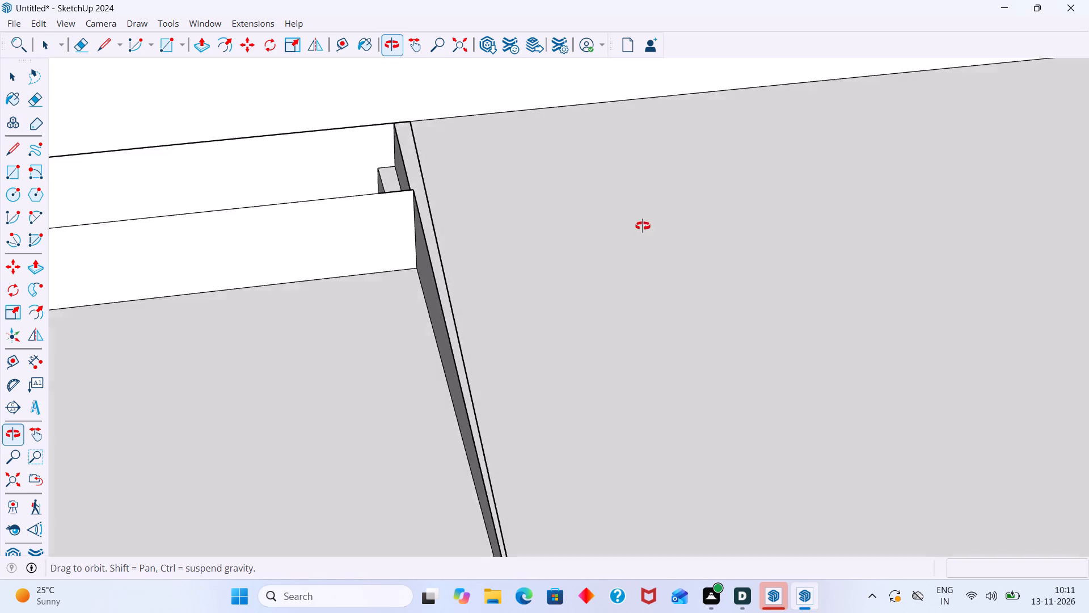
middle_drag(643, 226, 689, 241)
scroll(447, 216, down, 10)
middle_drag(451, 234, 448, 233)
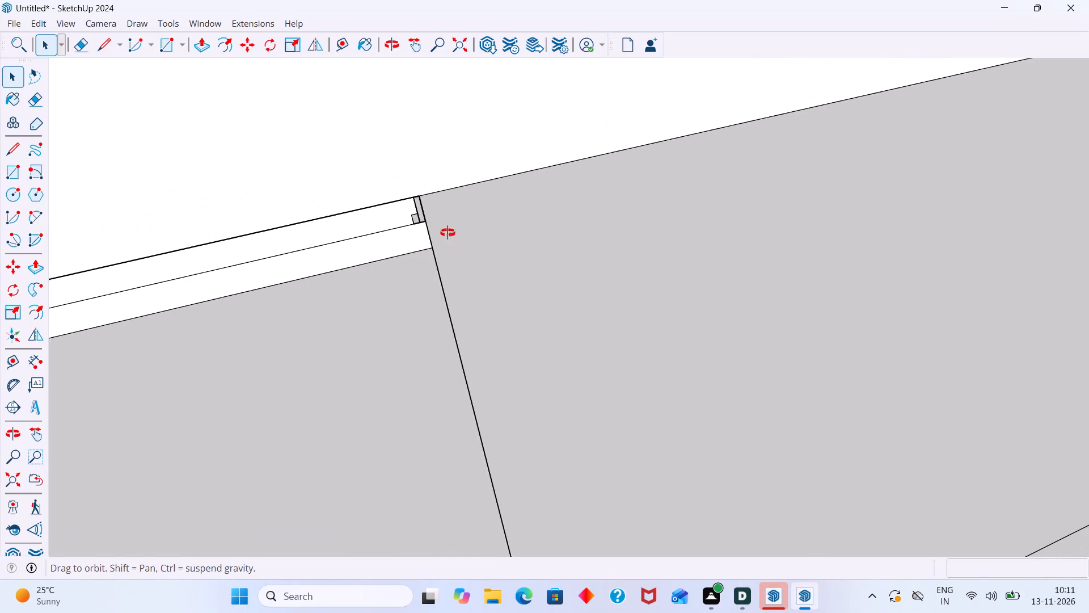
middle_drag(448, 233, 346, 230)
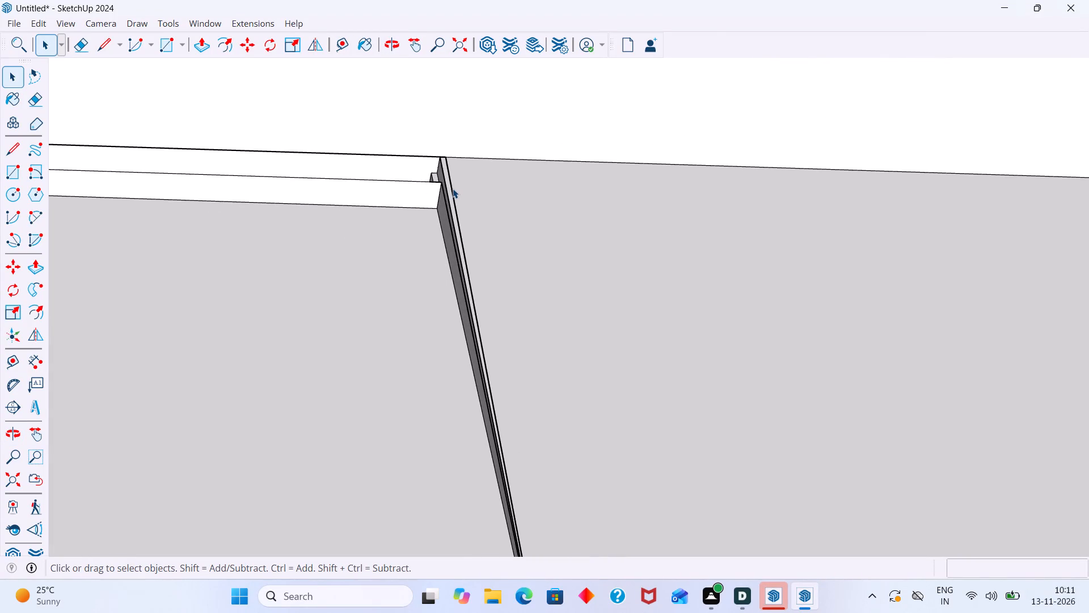
scroll(453, 188, down, 19)
scroll(448, 186, up, 11)
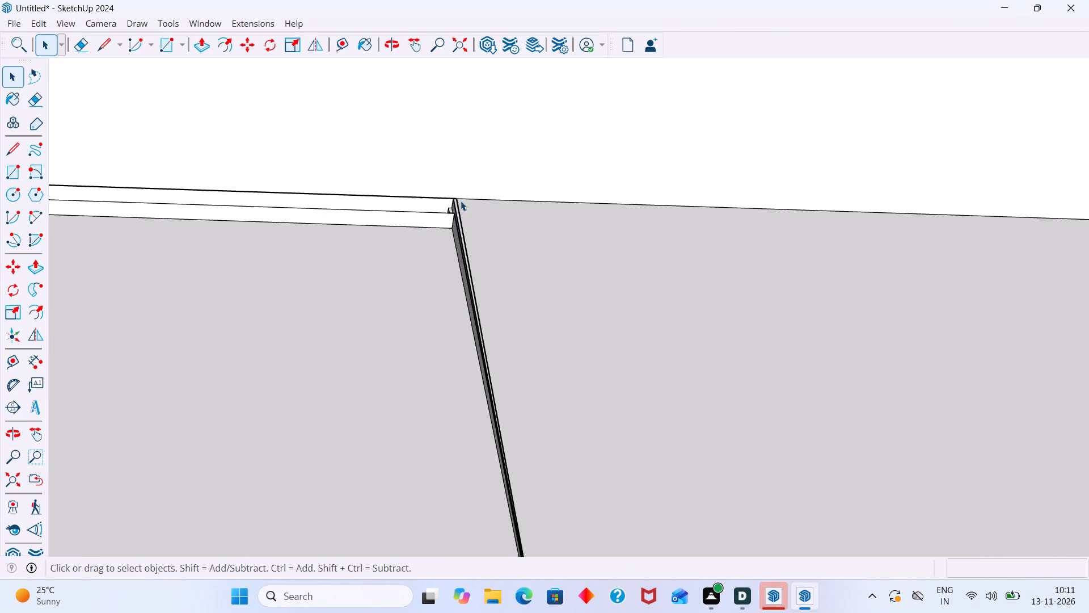
scroll(461, 201, up, 19)
scroll(445, 211, down, 12)
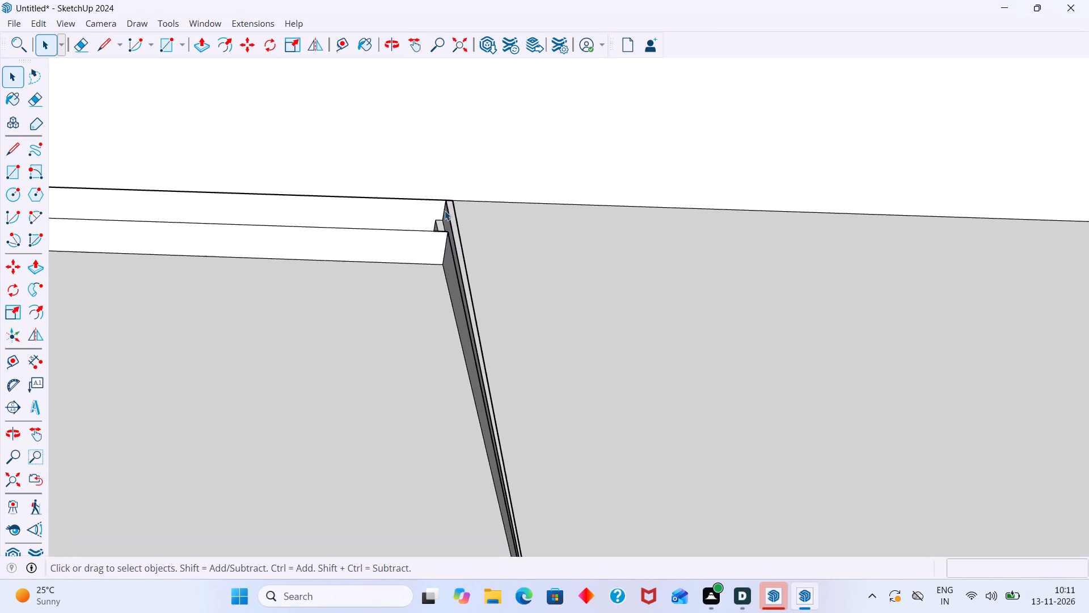
scroll(445, 211, down, 9)
scroll(449, 230, down, 20)
scroll(449, 230, down, 2)
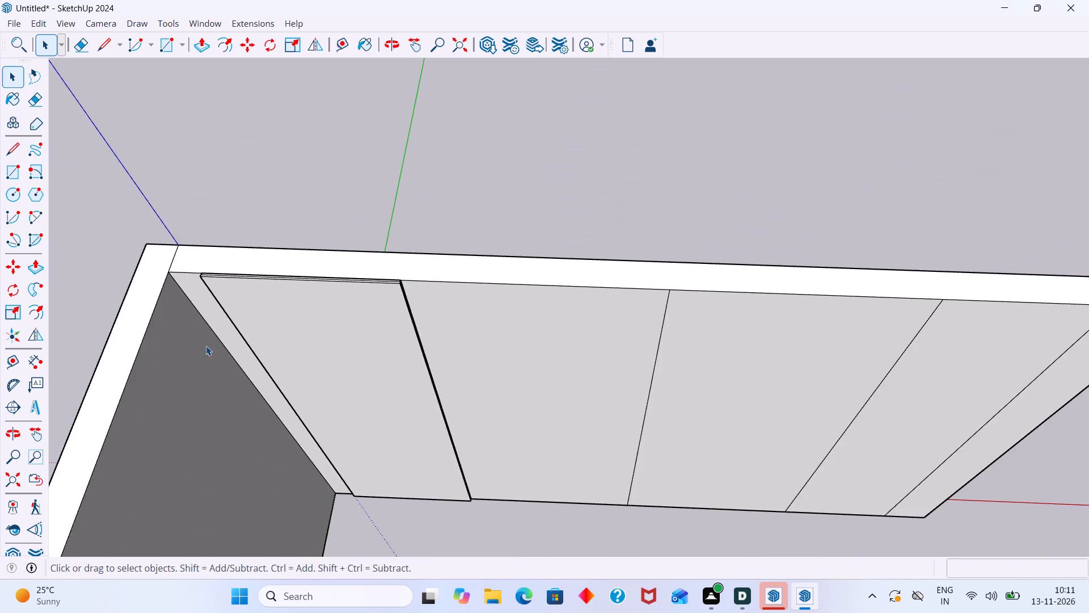
middle_drag(213, 344, 382, 238)
scroll(332, 230, up, 16)
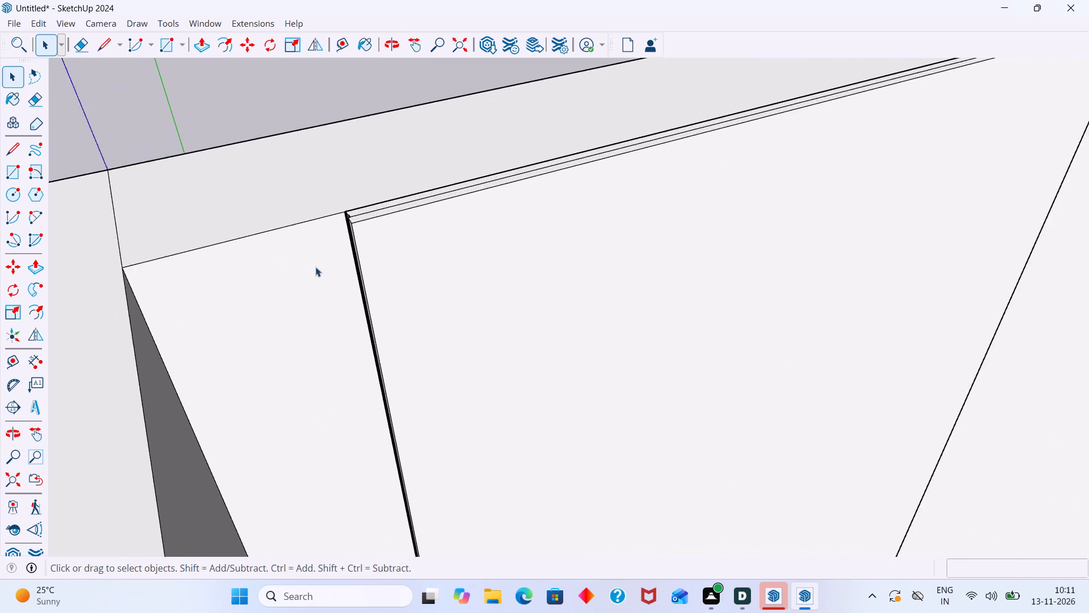
scroll(315, 267, up, 1)
middle_drag(315, 267, 318, 243)
scroll(364, 251, up, 9)
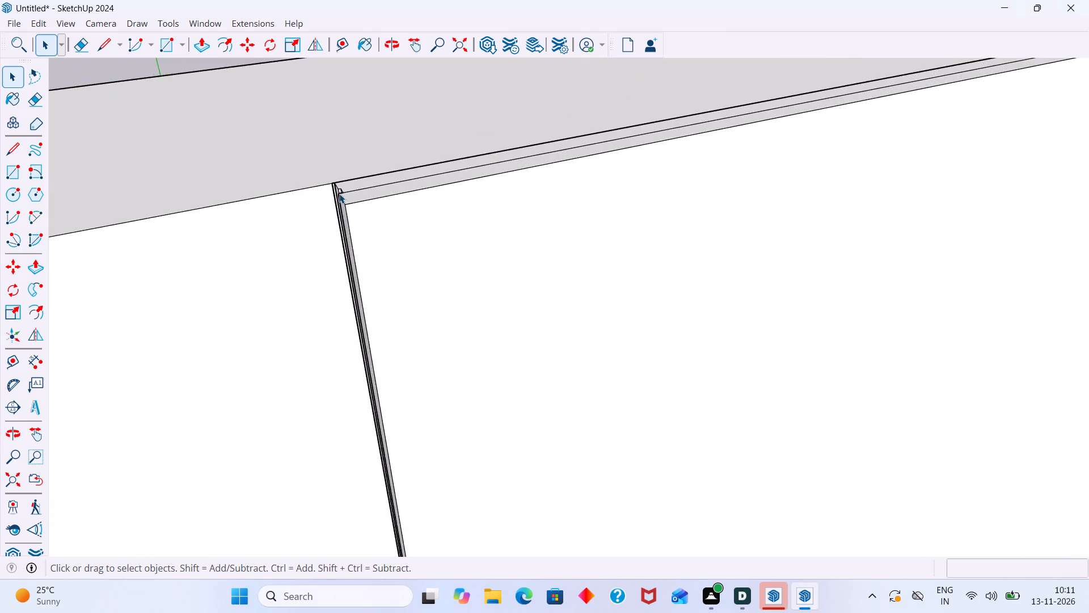
scroll(339, 194, up, 10)
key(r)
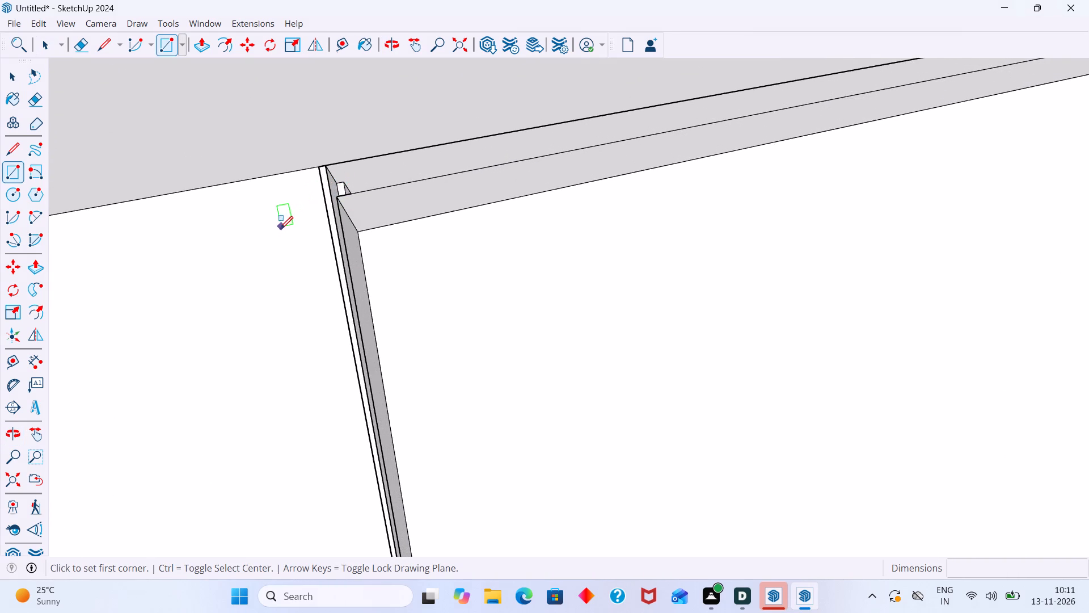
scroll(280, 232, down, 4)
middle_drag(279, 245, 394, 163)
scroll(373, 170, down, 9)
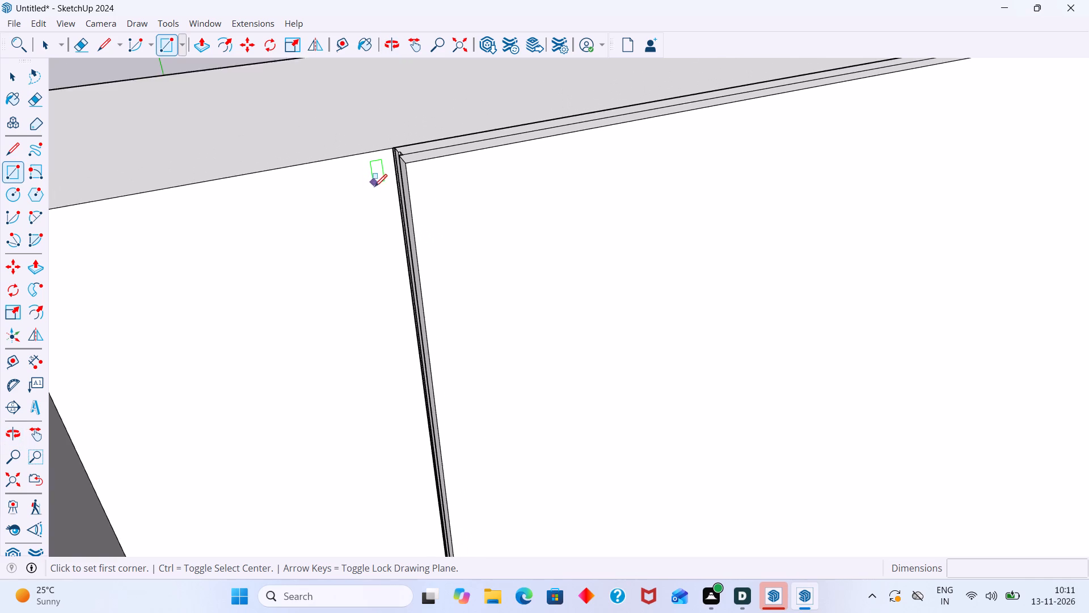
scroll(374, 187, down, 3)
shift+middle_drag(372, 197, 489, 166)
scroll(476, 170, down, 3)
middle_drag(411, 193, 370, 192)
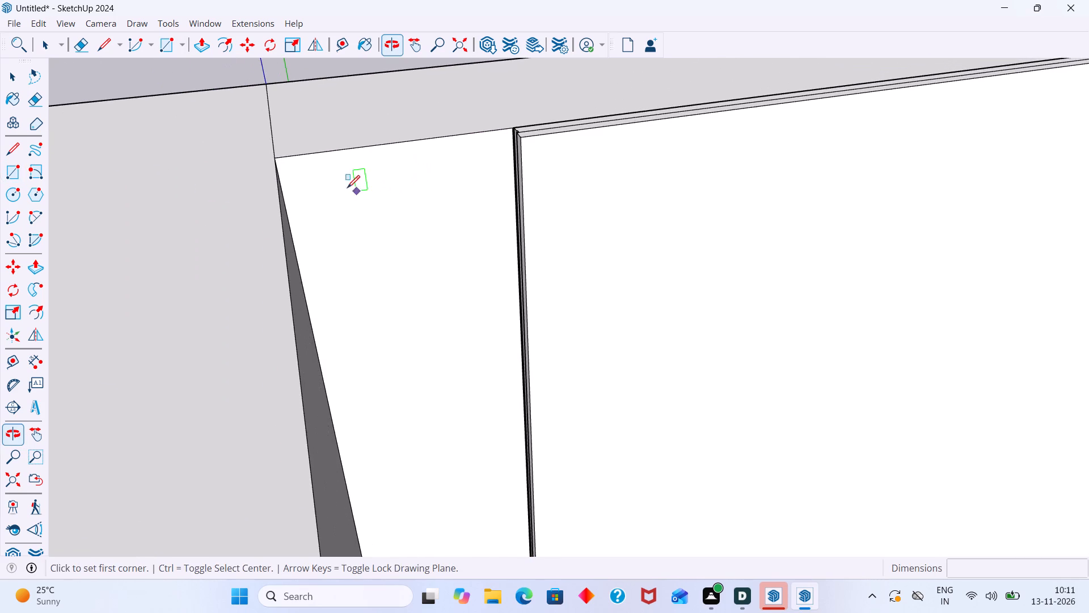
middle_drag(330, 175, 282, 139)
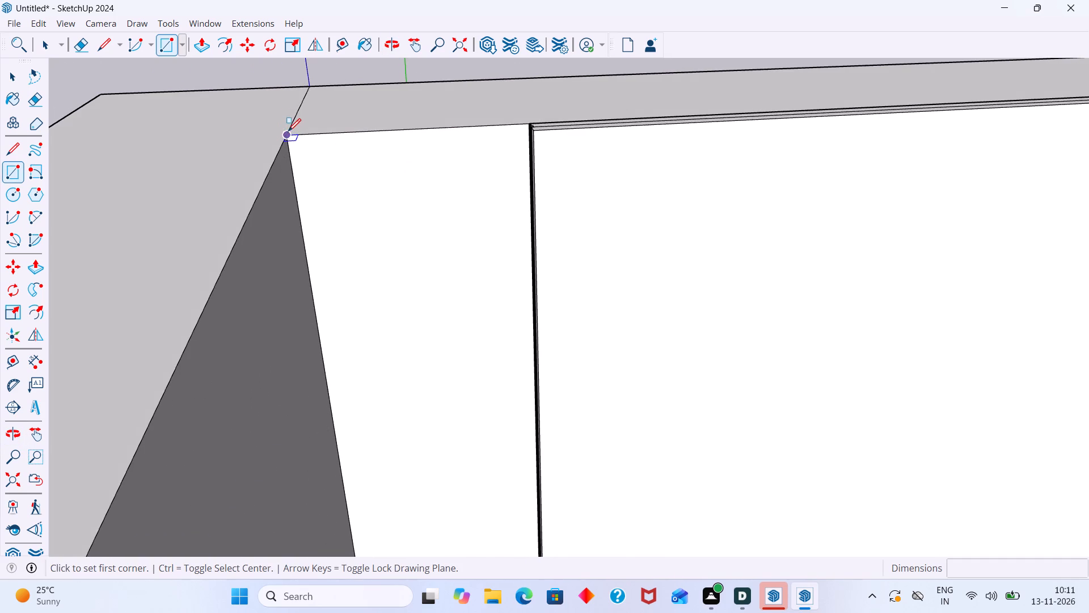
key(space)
Group the narrow wall strip face between the corner and the first grooved panel, then open the group and select its face.
double_click(348, 179)
click(353, 184)
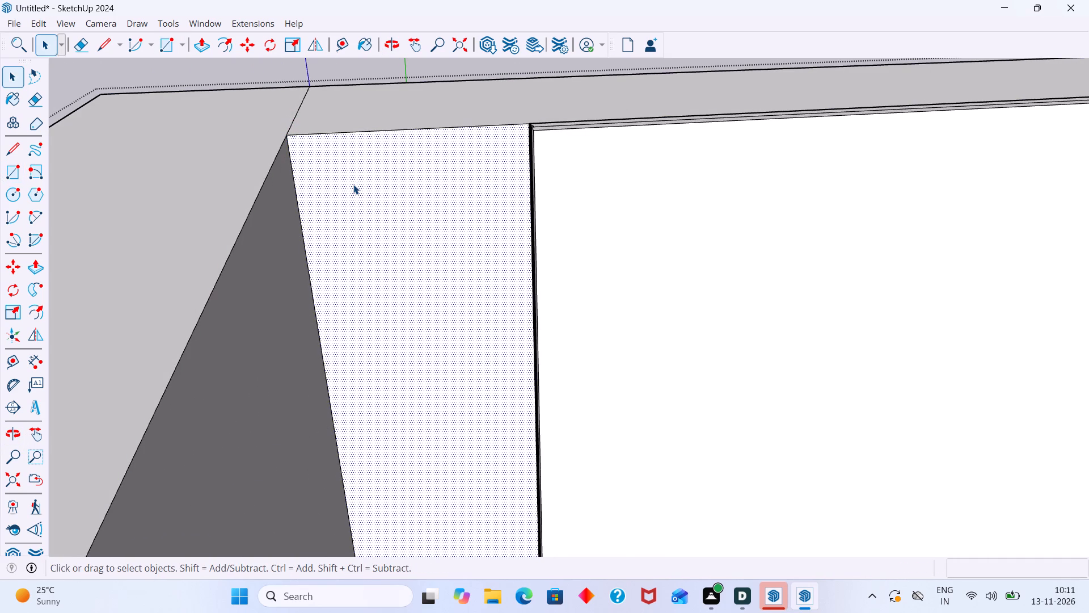
double_click(353, 184)
click(383, 67)
double_click(398, 196)
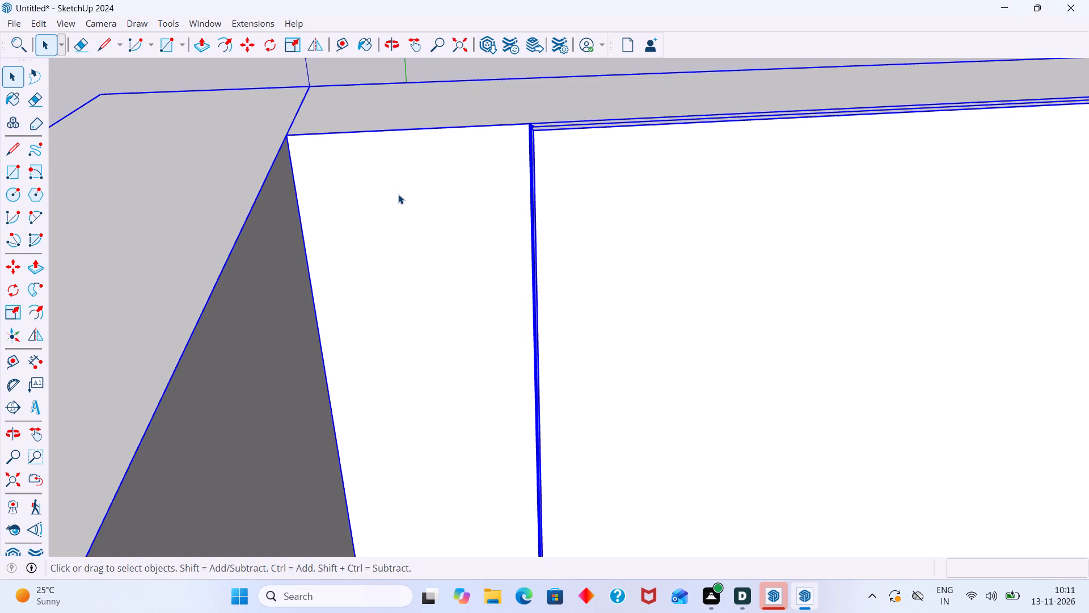
double_click(397, 194)
click(396, 194)
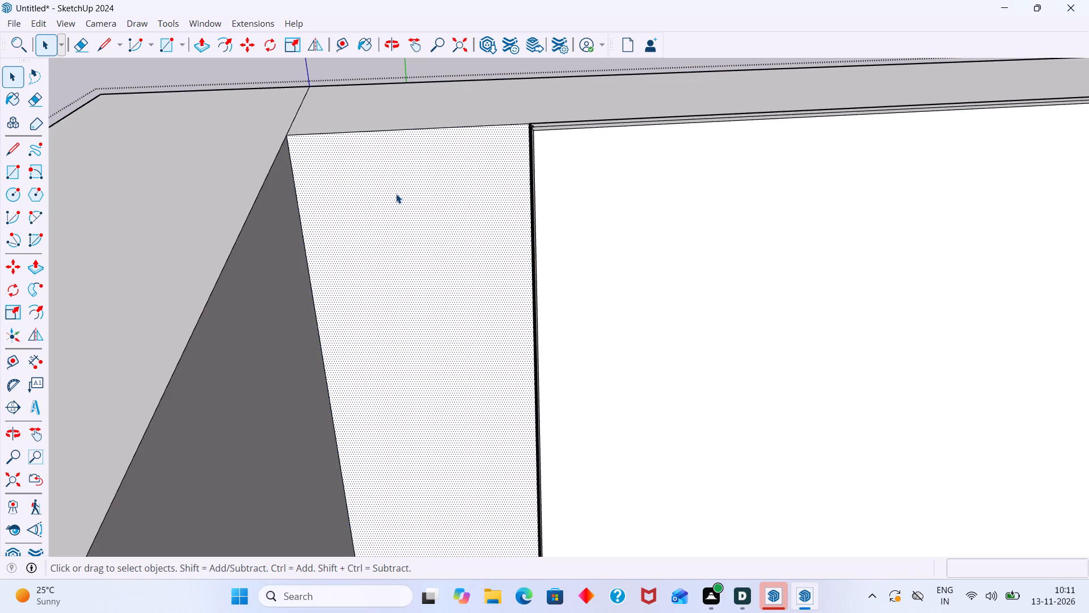
click(396, 194)
click(396, 194)
middle_drag(399, 189, 436, 300)
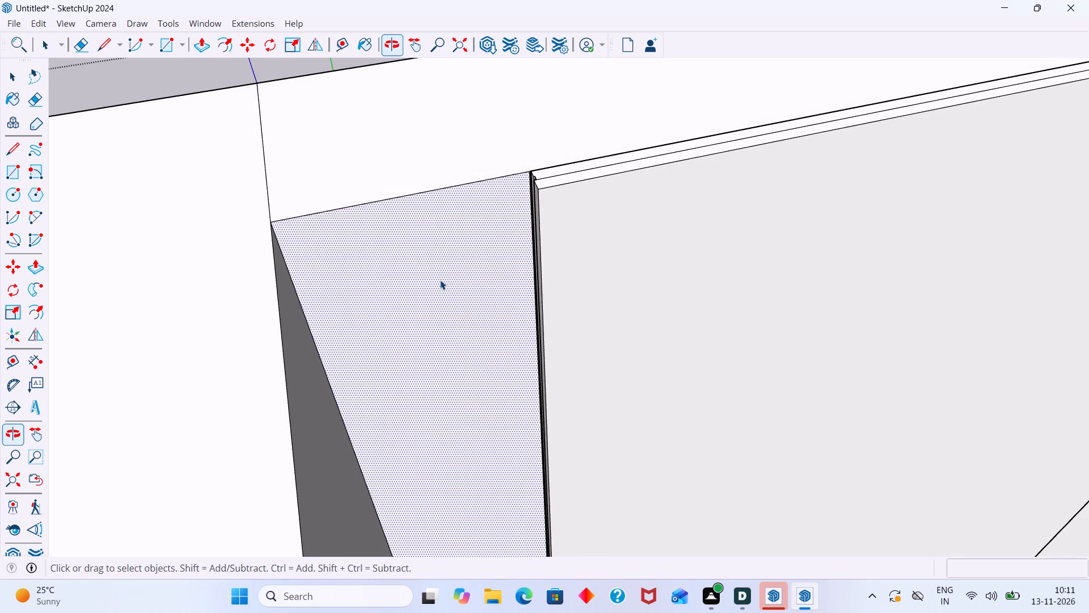
double_click(441, 267)
double_click(436, 264)
right_click(432, 258)
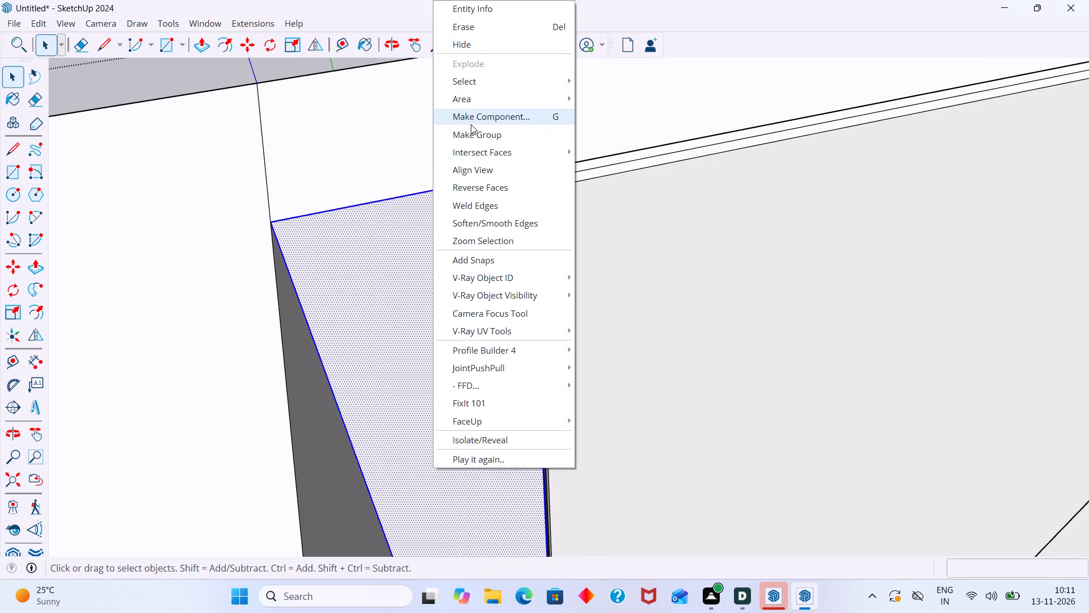
click(471, 135)
click(440, 245)
double_click(440, 245)
click(445, 249)
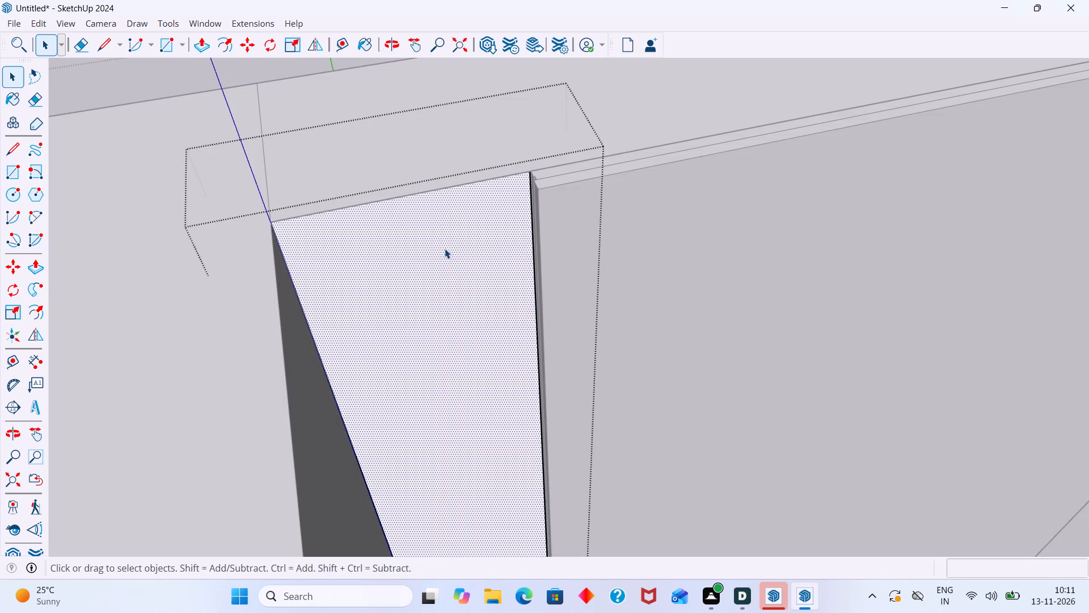
Display the 1001bit tools.
right_click(723, 33)
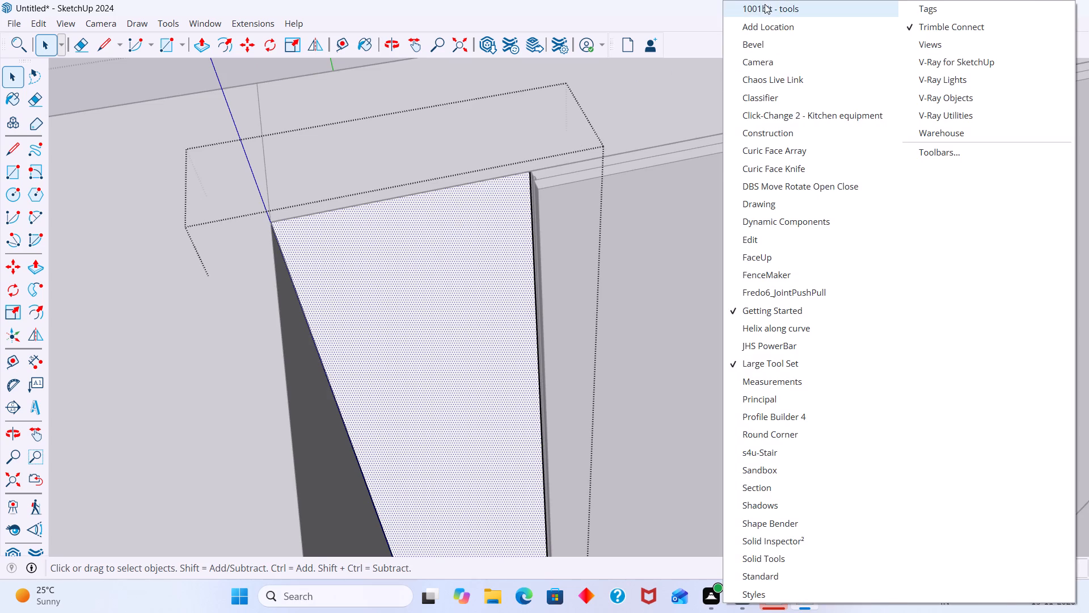
click(765, 4)
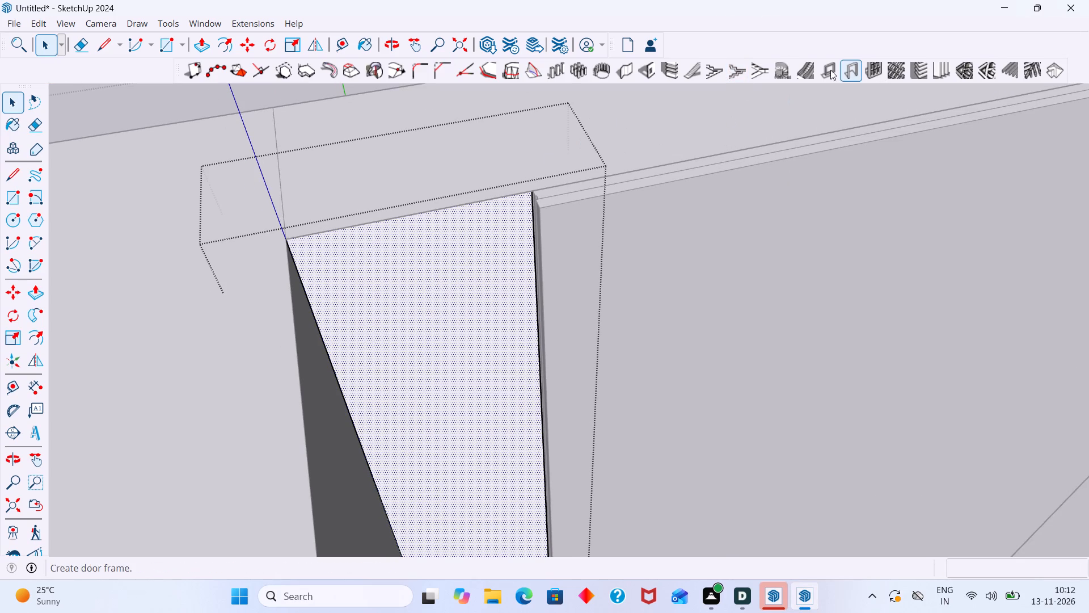
Configure vertical louvres for the strip with 18 mm depth, 2" thickness, 5" spacing, angle 0 and front location.
click(933, 66)
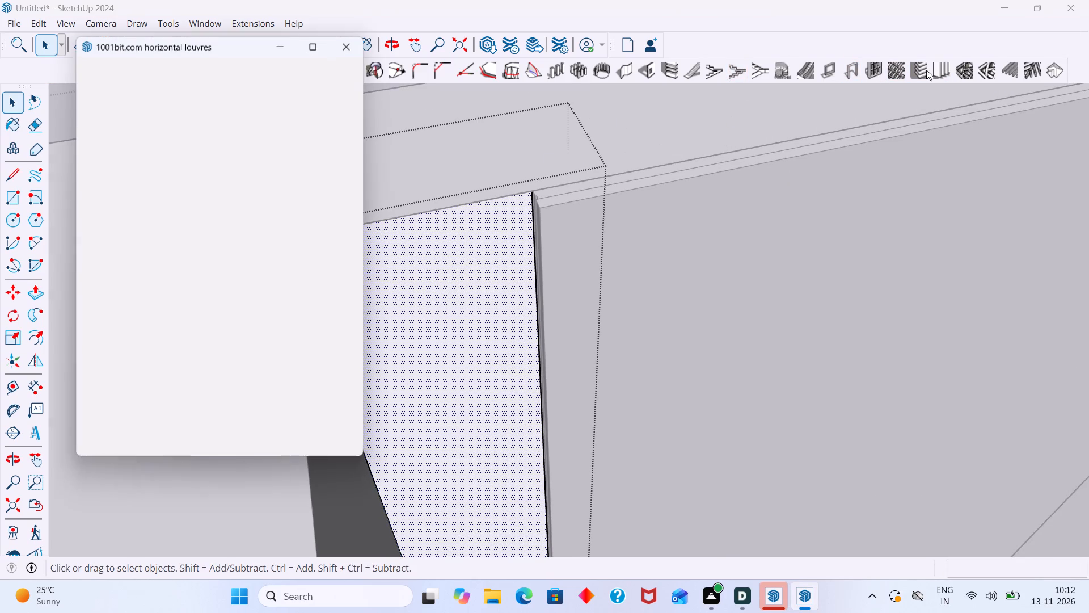
click(222, 241)
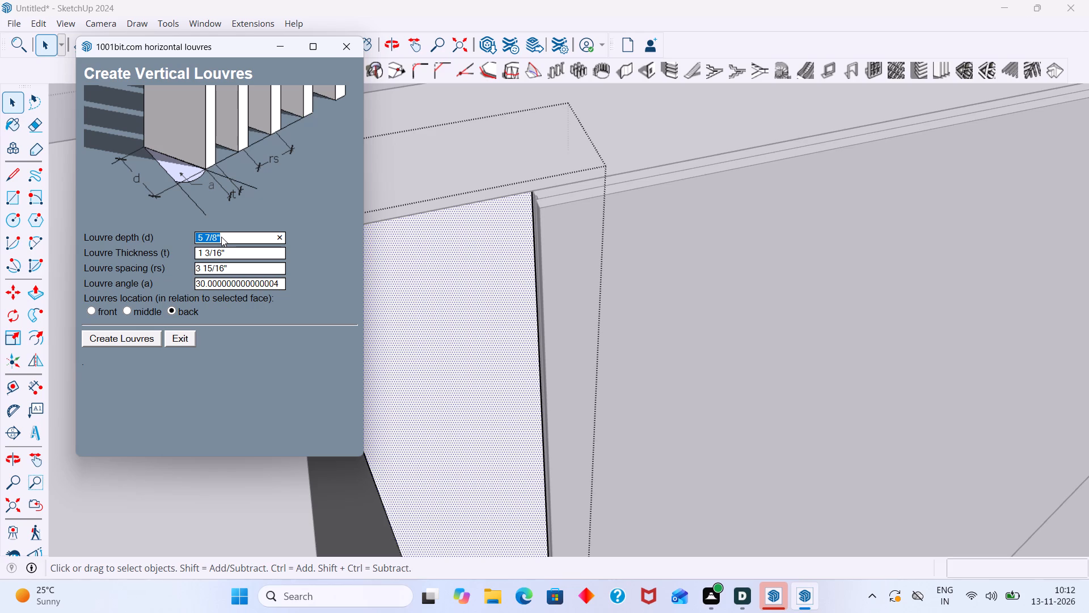
key(BackSpace)
text(18)
text(mm)
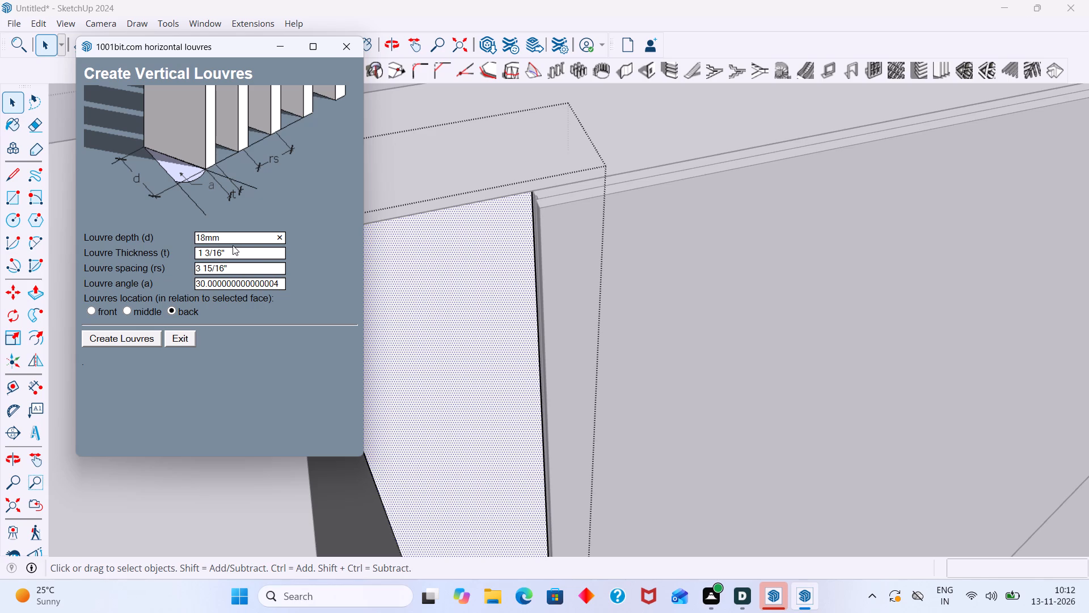
click(224, 254)
text(1.5")
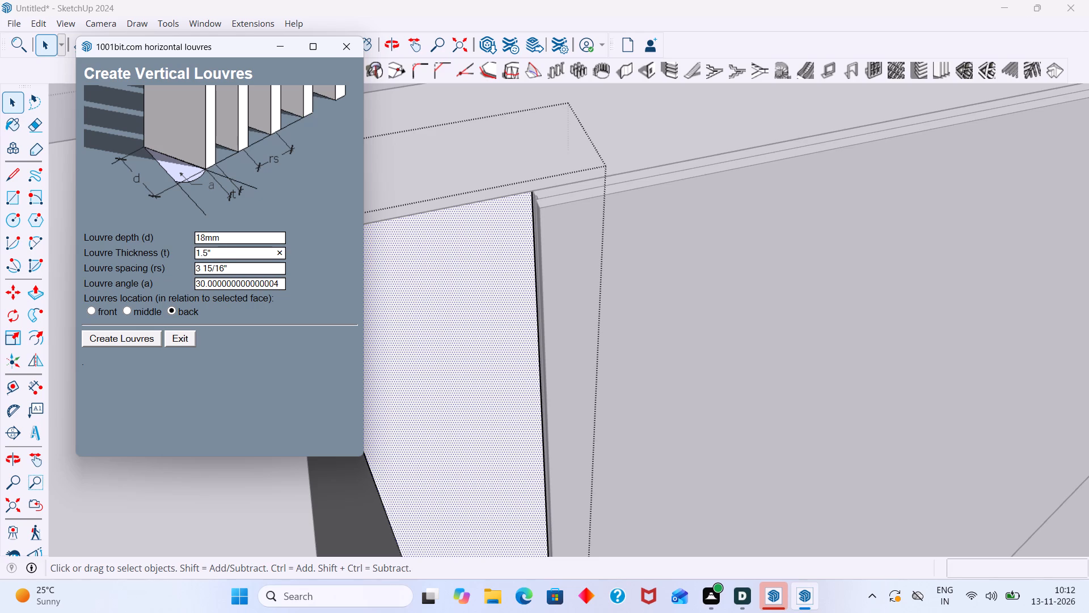
click(210, 250)
key(BackSpace)
key(BackSpace)
key(BackSpace)
key(BackSpace)
key(BackSpace)
key(BackSpace)
key(BackSpace)
key(BackSpace)
key(BackSpace)
key(BackSpace)
key(BackSpace)
text(2")
click(230, 264)
text(5")
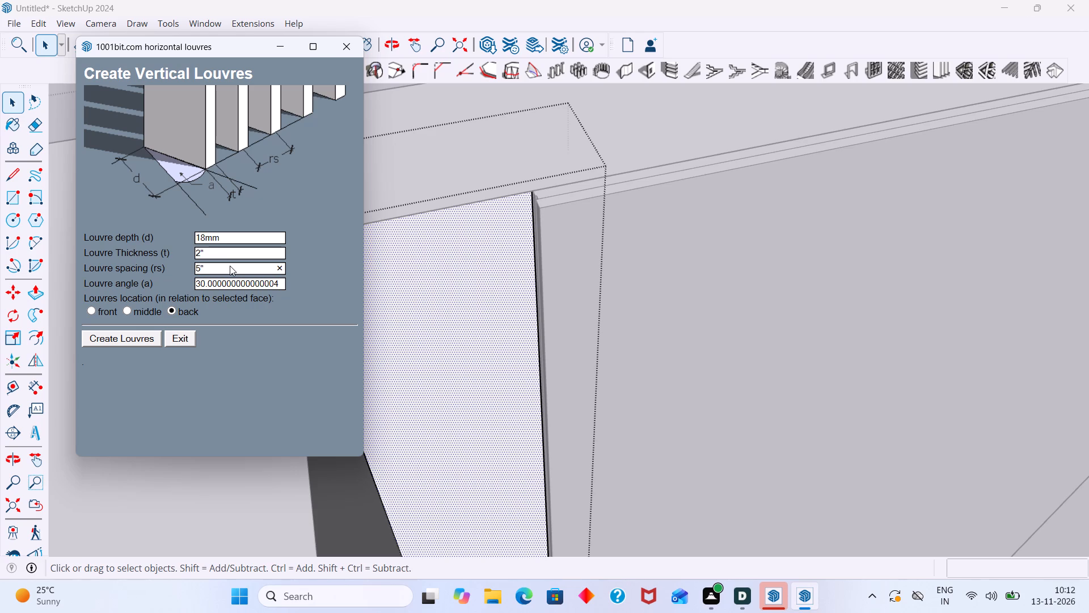
click(204, 282)
key(0)
click(89, 313)
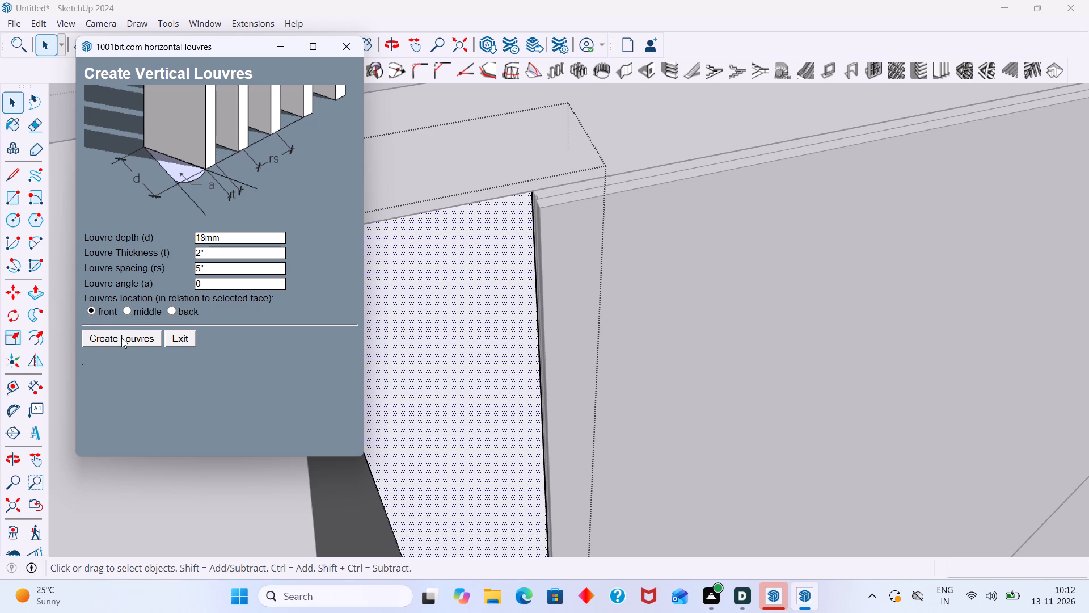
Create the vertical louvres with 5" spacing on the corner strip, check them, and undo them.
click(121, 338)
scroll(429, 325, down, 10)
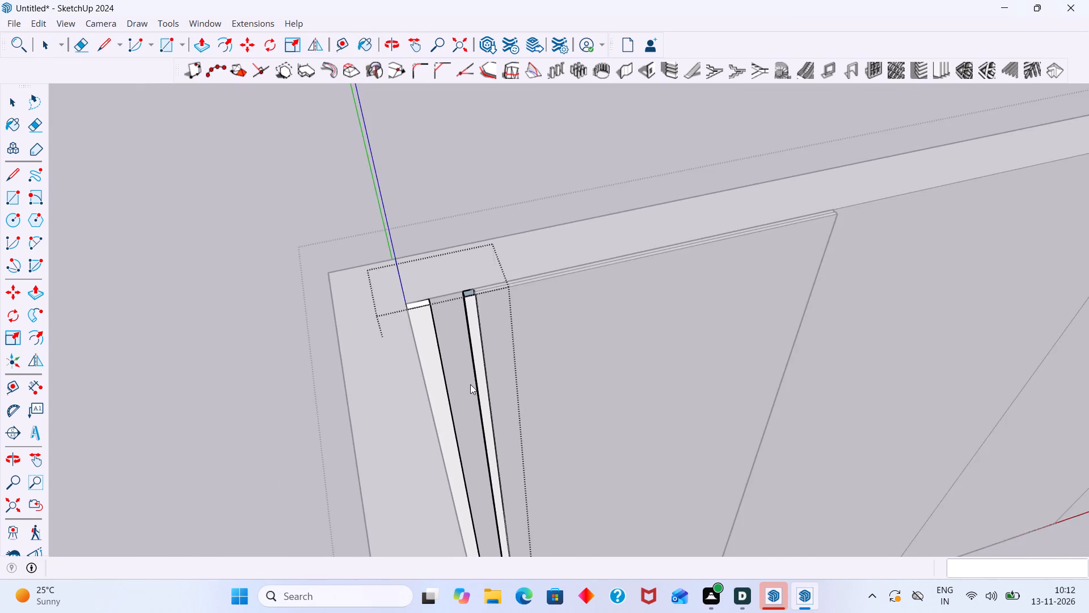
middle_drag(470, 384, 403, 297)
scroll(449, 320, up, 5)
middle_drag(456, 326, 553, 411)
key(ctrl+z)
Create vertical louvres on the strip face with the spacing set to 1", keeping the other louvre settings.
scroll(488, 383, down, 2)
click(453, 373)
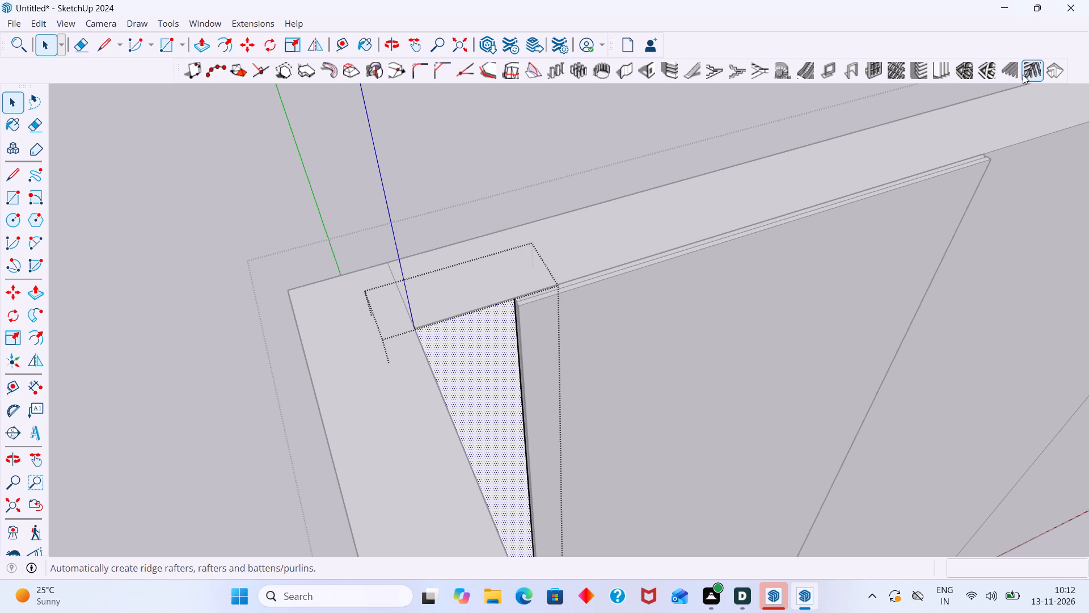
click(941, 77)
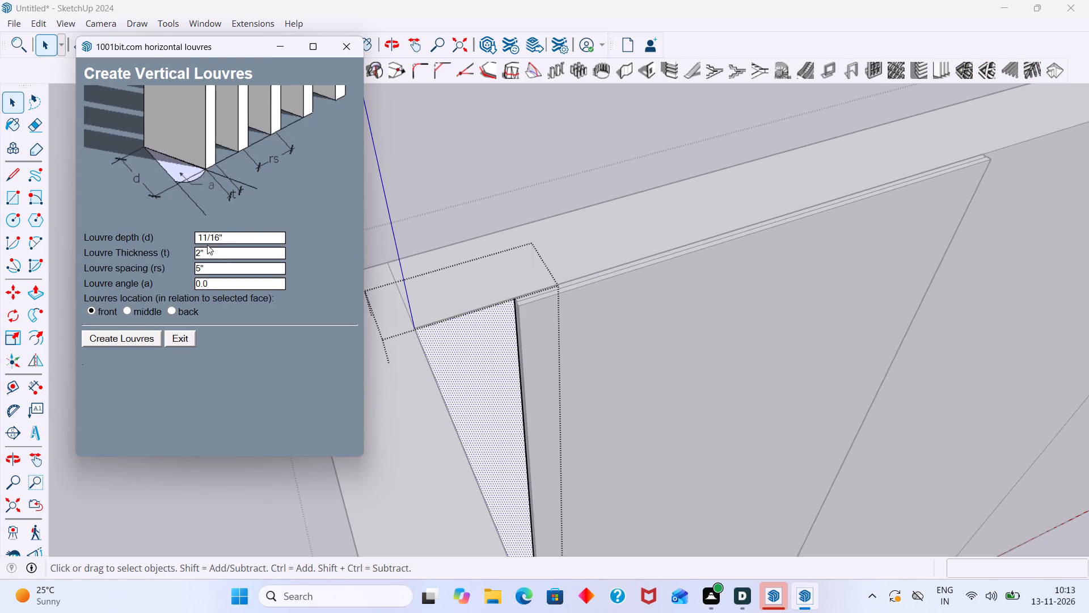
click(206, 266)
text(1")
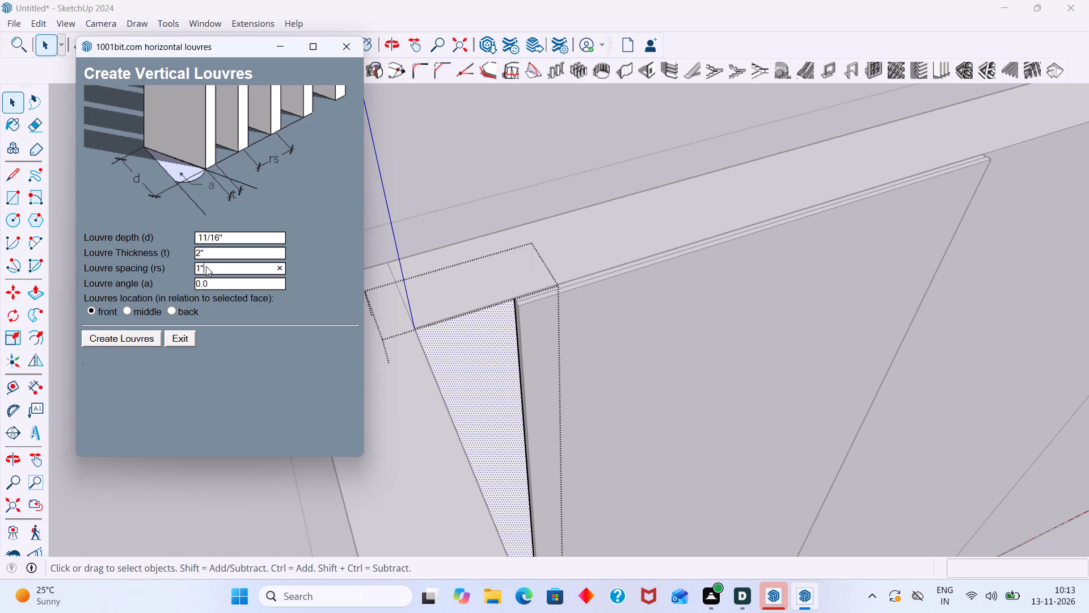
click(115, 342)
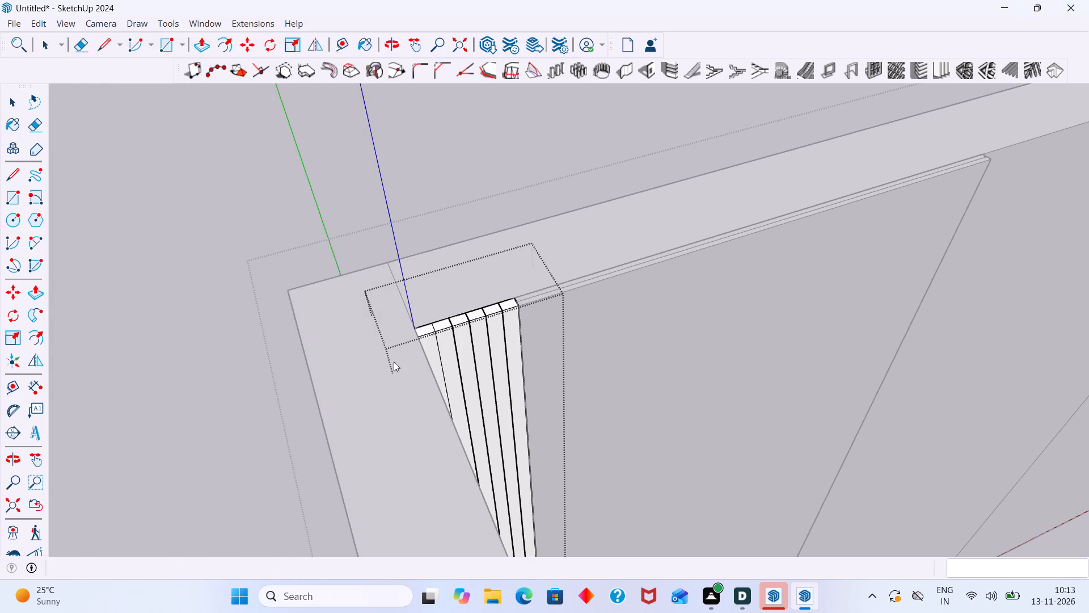
Examine the louvres on the corner strip and compare them with the fluted strip in the living room reference image.
scroll(488, 317, up, 16)
middle_drag(369, 367, 297, 276)
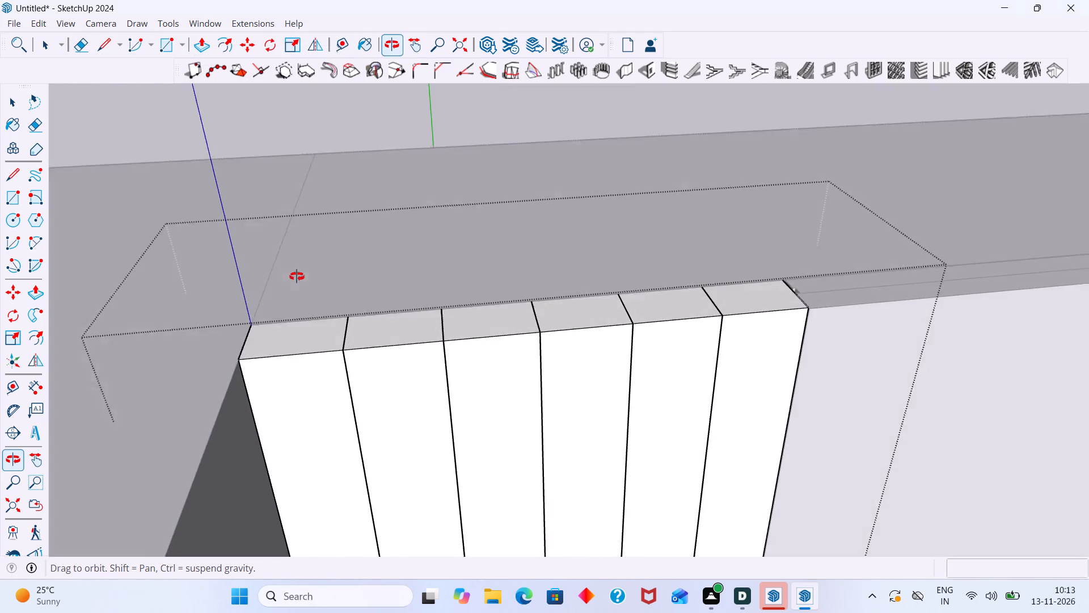
middle_drag(297, 276, 297, 275)
scroll(324, 283, down, 20)
scroll(324, 283, down, 20)
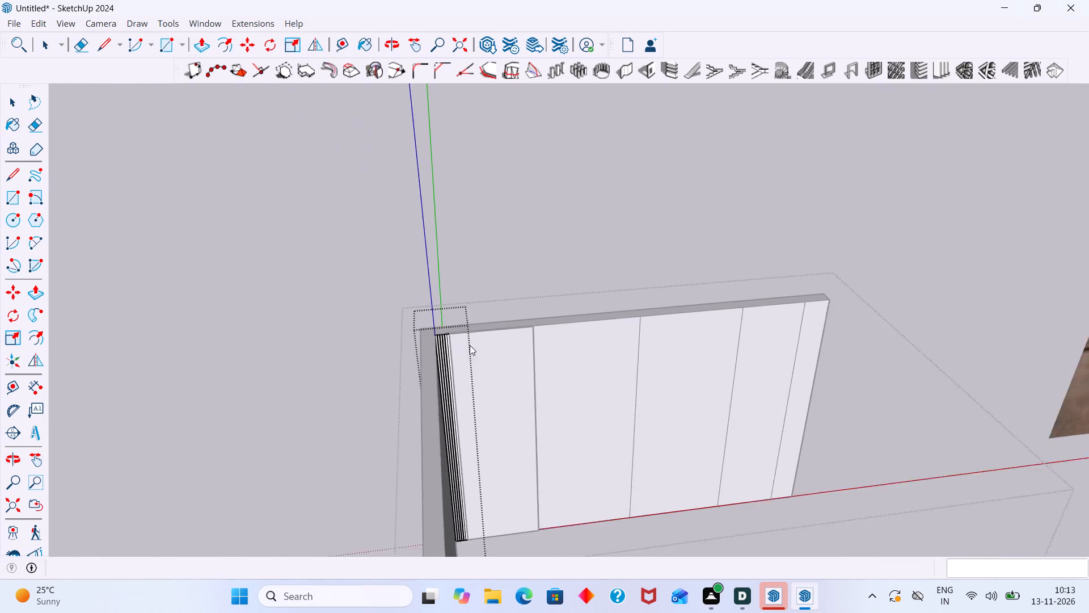
scroll(470, 345, down, 9)
scroll(859, 119, up, 14)
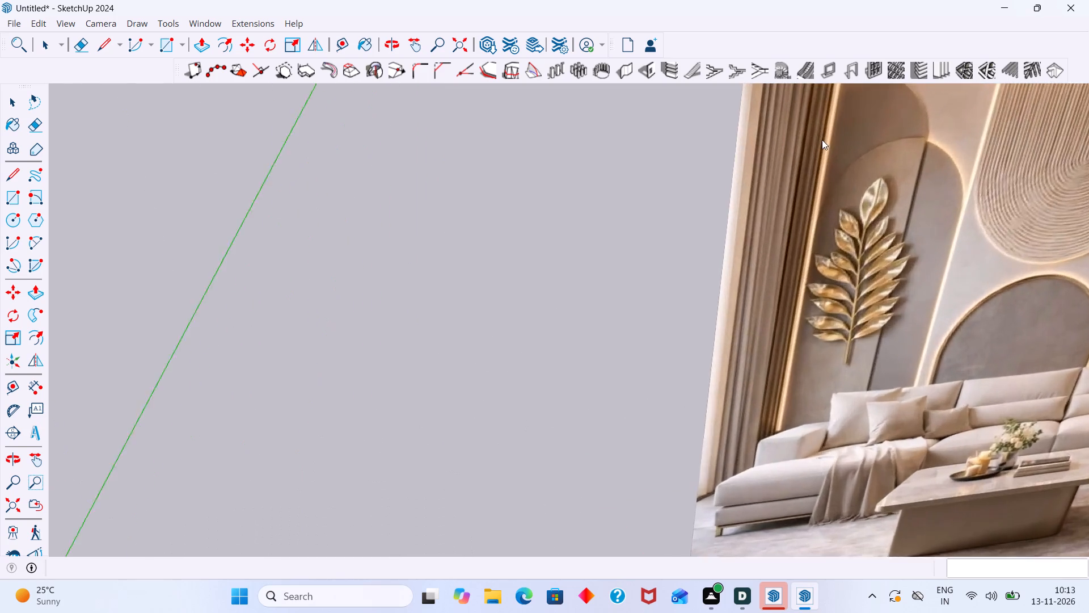
scroll(822, 140, up, 3)
middle_drag(821, 157, 823, 178)
scroll(825, 187, up, 1)
scroll(823, 178, down, 11)
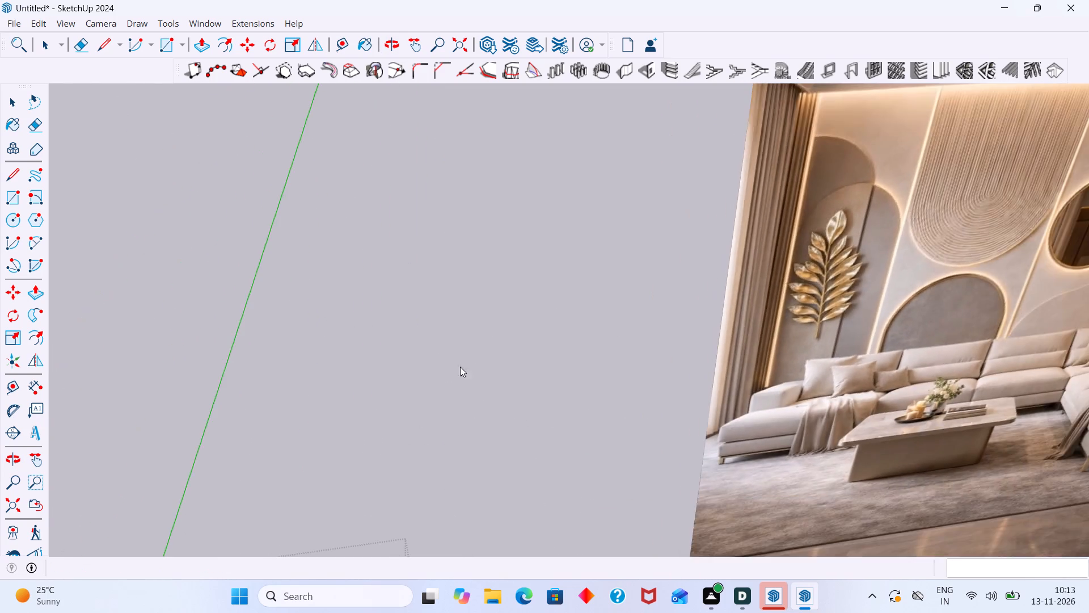
scroll(460, 367, down, 20)
scroll(255, 488, up, 11)
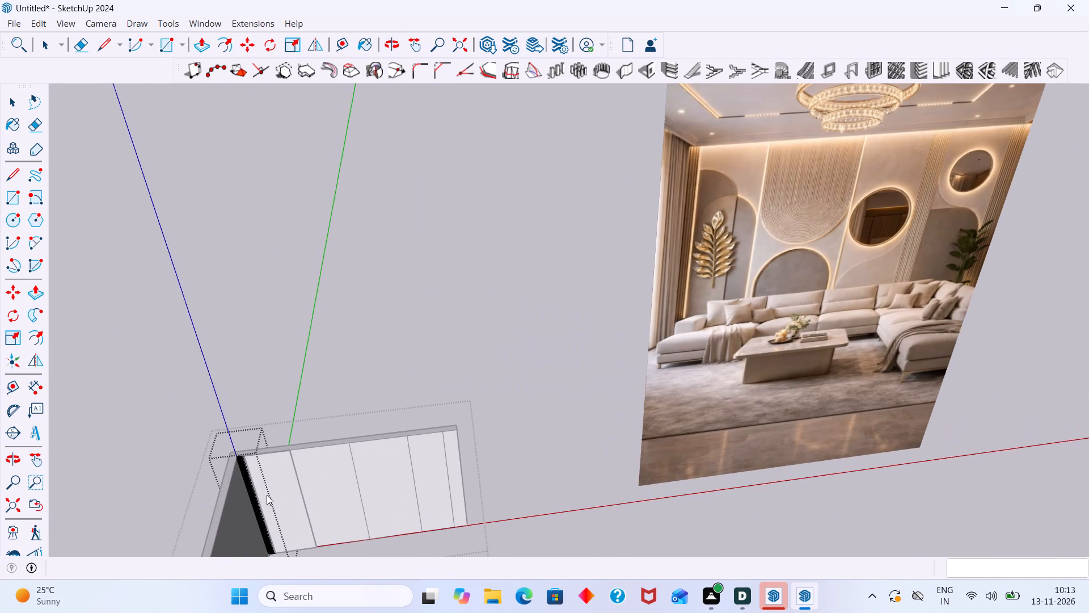
shift+middle_drag(281, 451, 337, 249)
scroll(332, 254, up, 11)
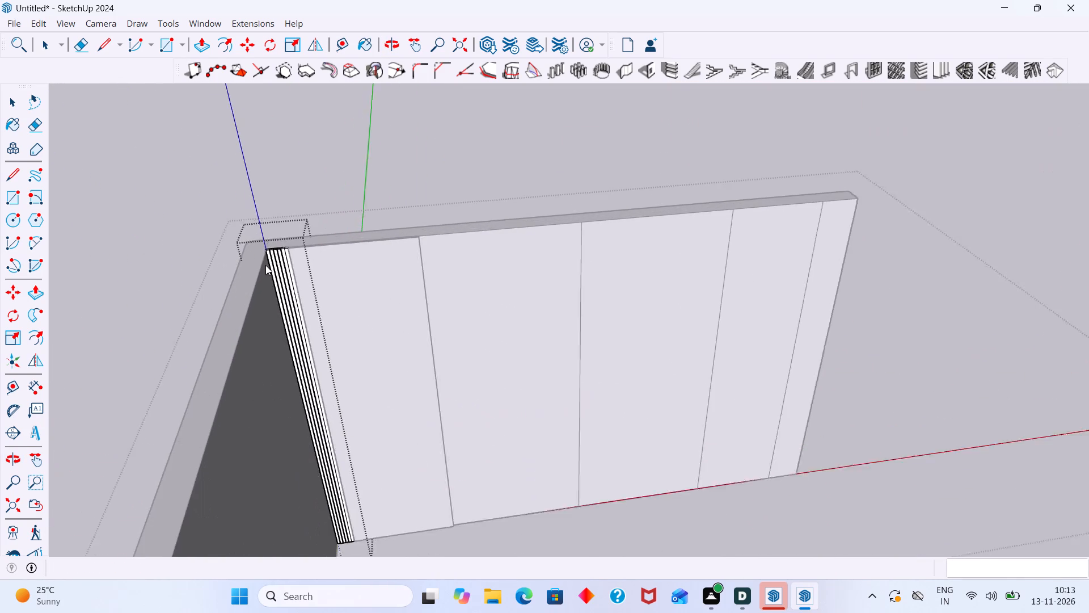
scroll(265, 265, up, 13)
middle_drag(290, 249, 315, 308)
scroll(261, 255, up, 9)
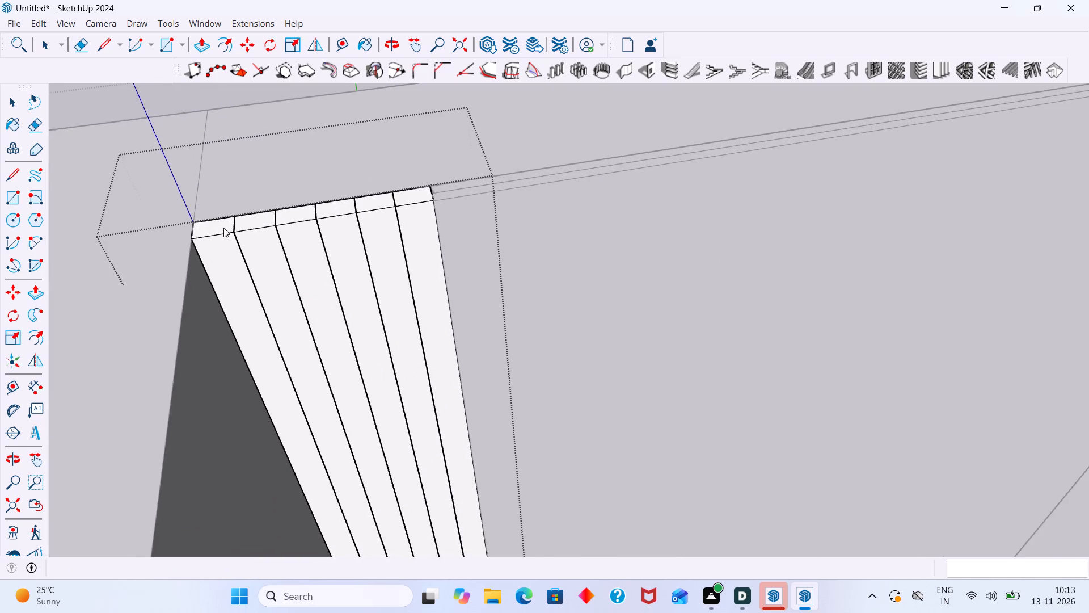
scroll(223, 228, up, 10)
scroll(195, 234, down, 2)
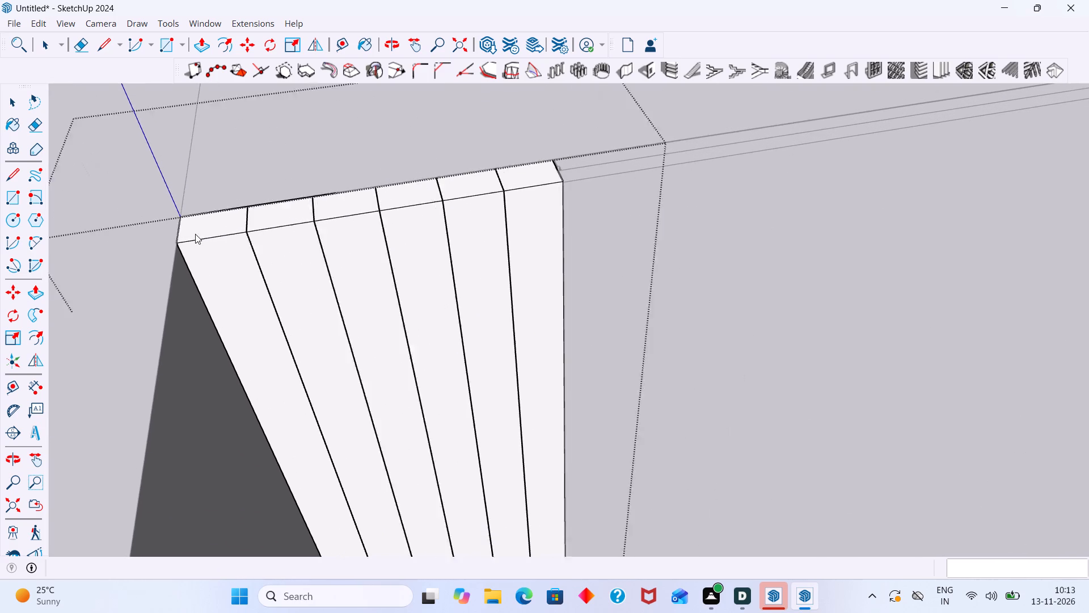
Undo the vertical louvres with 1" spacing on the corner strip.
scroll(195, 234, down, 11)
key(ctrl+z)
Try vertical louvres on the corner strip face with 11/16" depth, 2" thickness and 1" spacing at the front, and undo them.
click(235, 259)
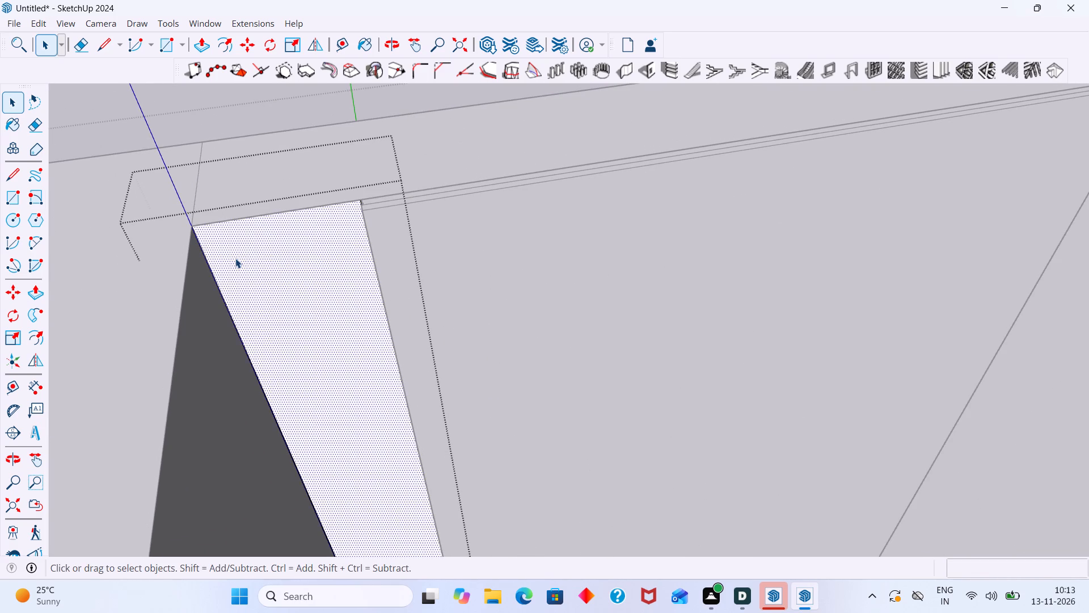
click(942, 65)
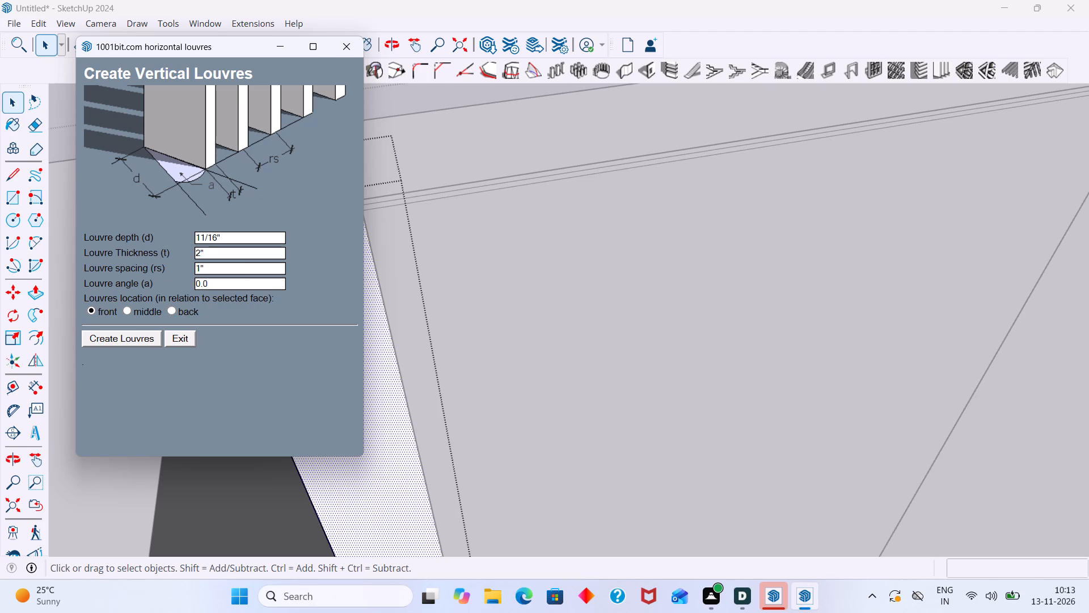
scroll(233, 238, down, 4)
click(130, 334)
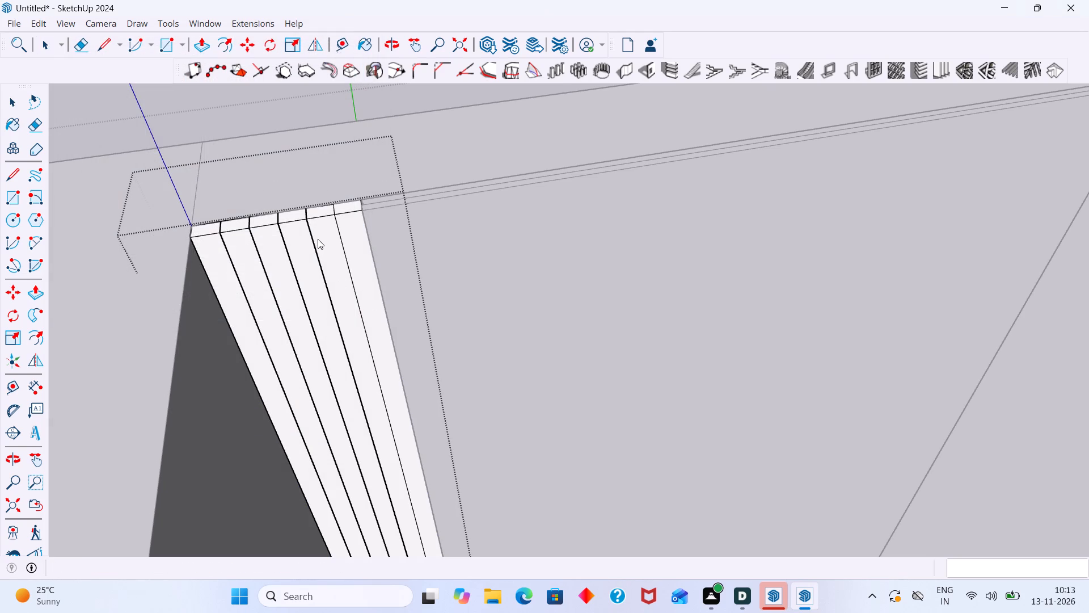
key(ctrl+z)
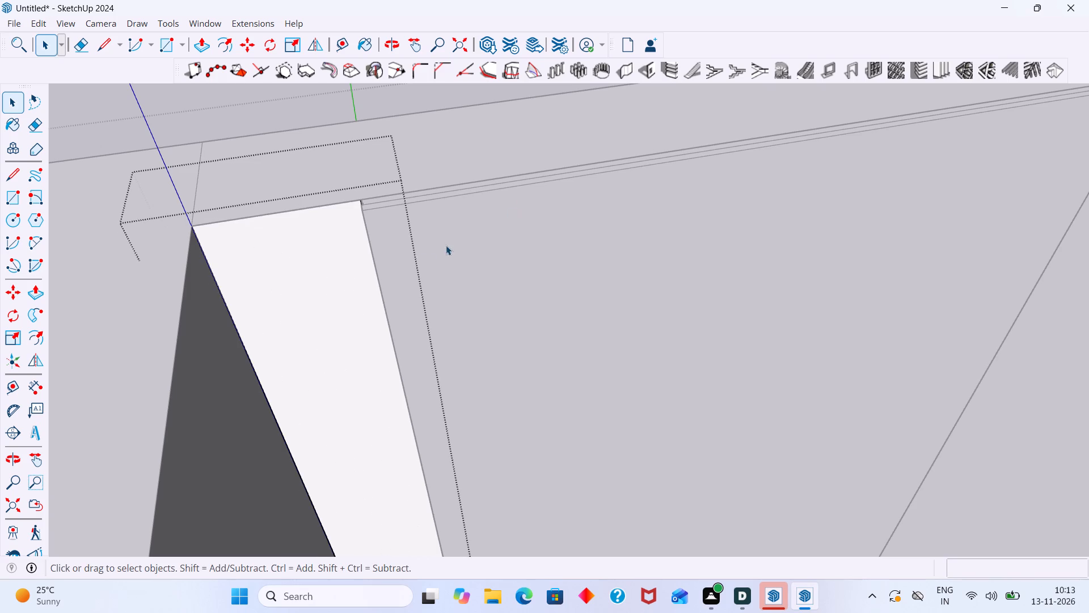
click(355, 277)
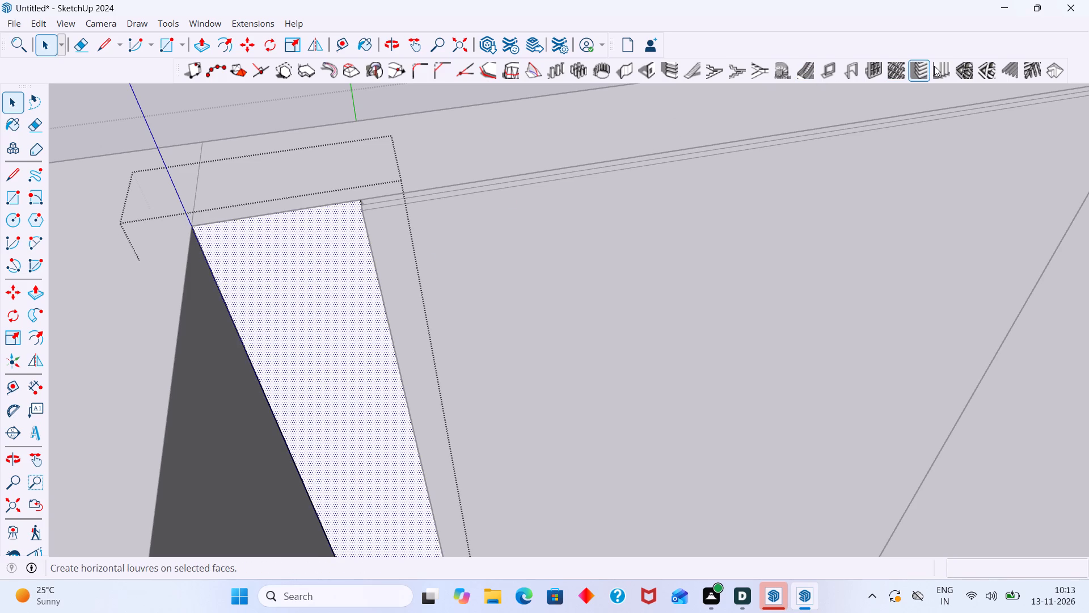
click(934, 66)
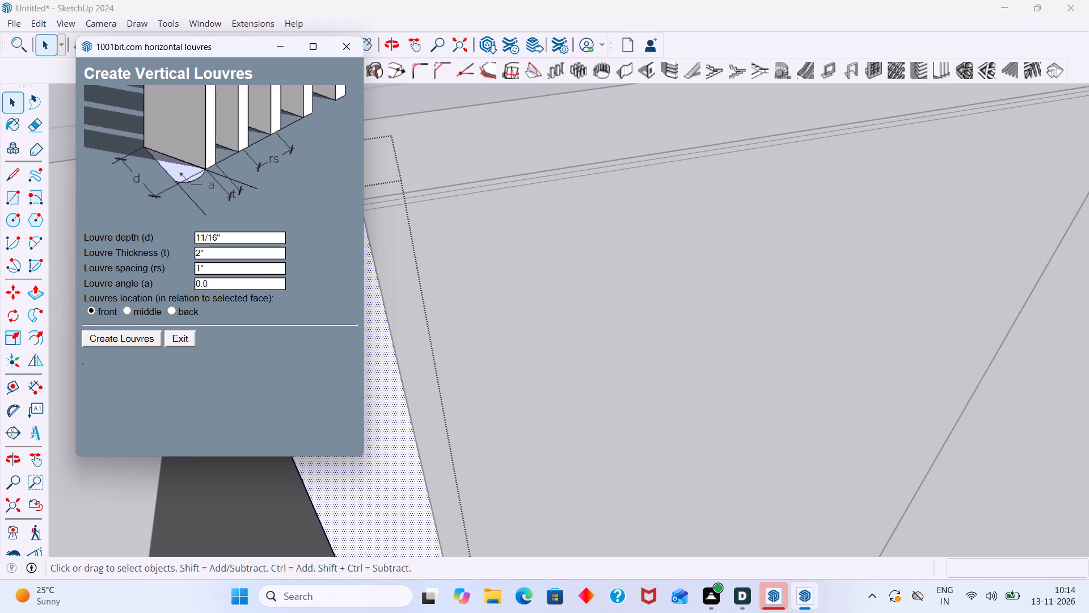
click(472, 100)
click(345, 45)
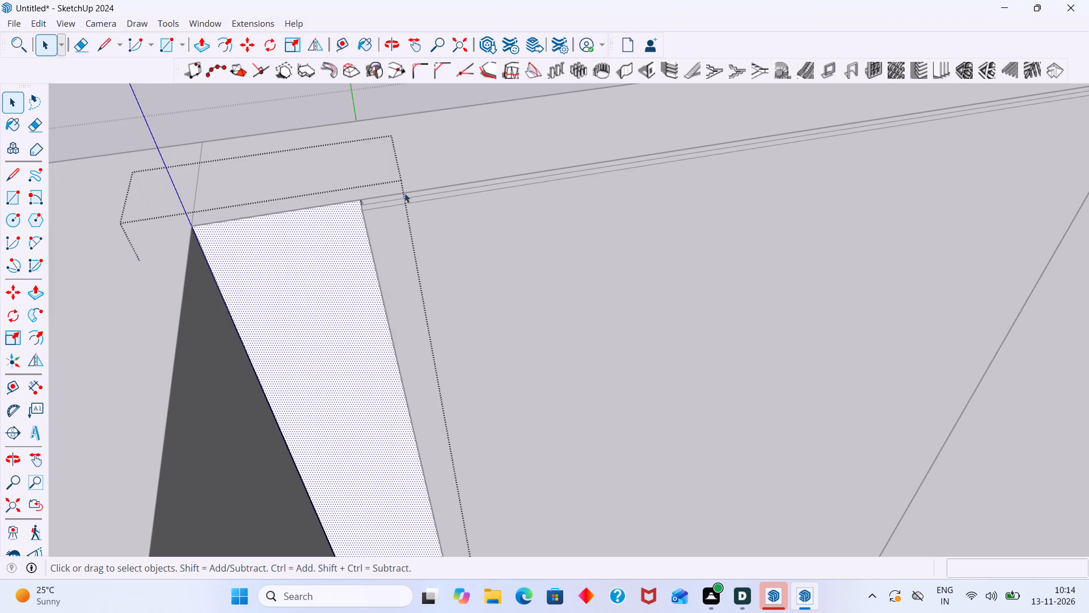
Draw a narrow full-height rectangle, about 3/8" by 10', on the strip face along its edge at the wall corner.
scroll(259, 280, up, 3)
scroll(259, 279, down, 6)
click(409, 120)
scroll(348, 216, down, 4)
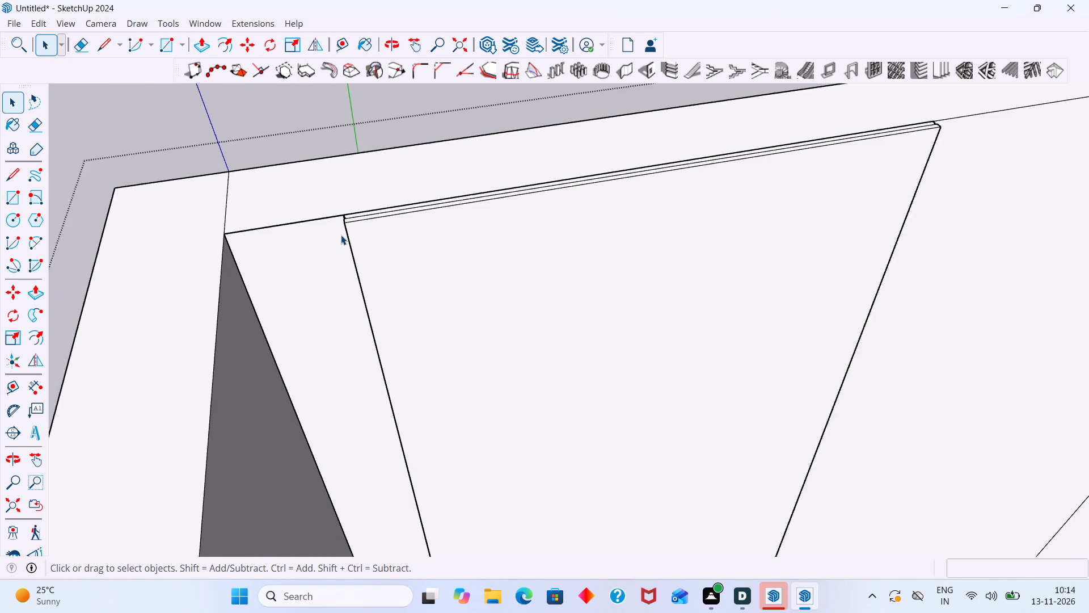
middle_drag(339, 303, 413, 235)
scroll(285, 301, up, 3)
middle_drag(296, 310, 234, 354)
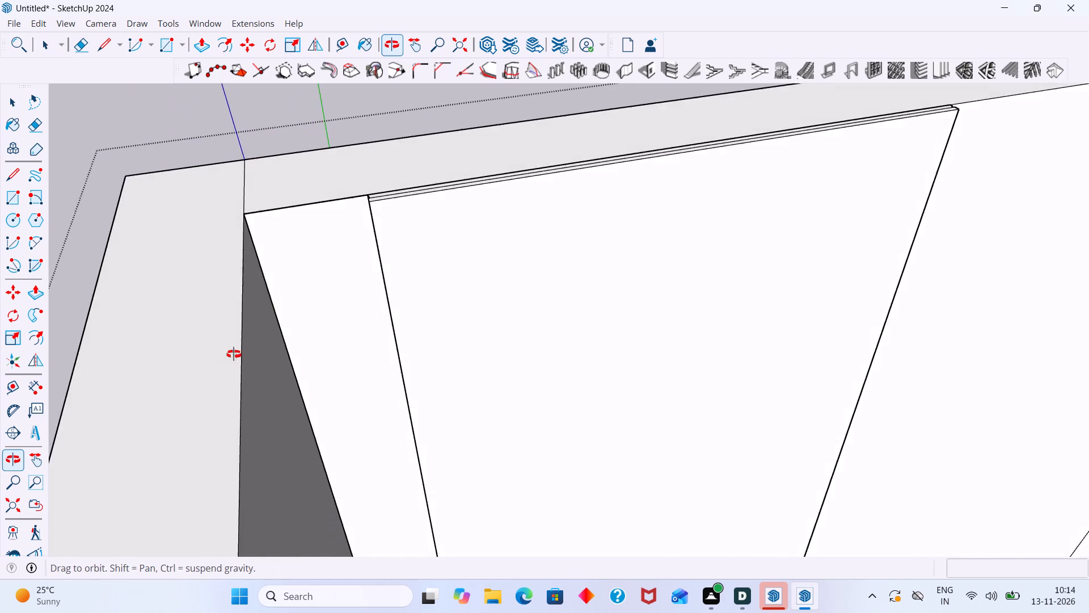
middle_drag(234, 354, 240, 341)
scroll(264, 246, up, 5)
double_click(260, 232)
scroll(260, 234, up, 4)
click(259, 236)
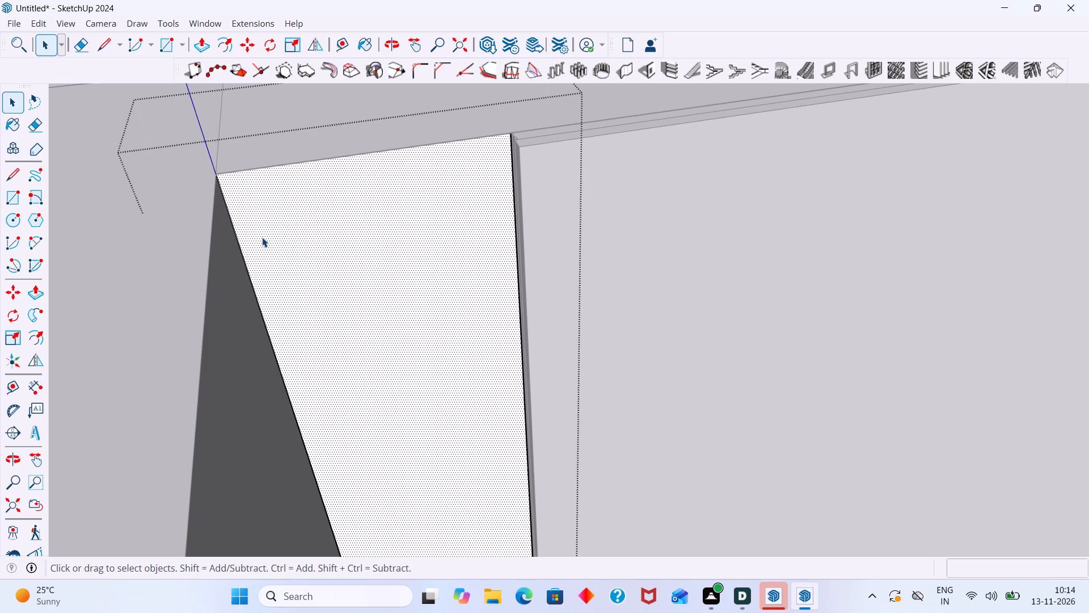
key(r)
click(219, 174)
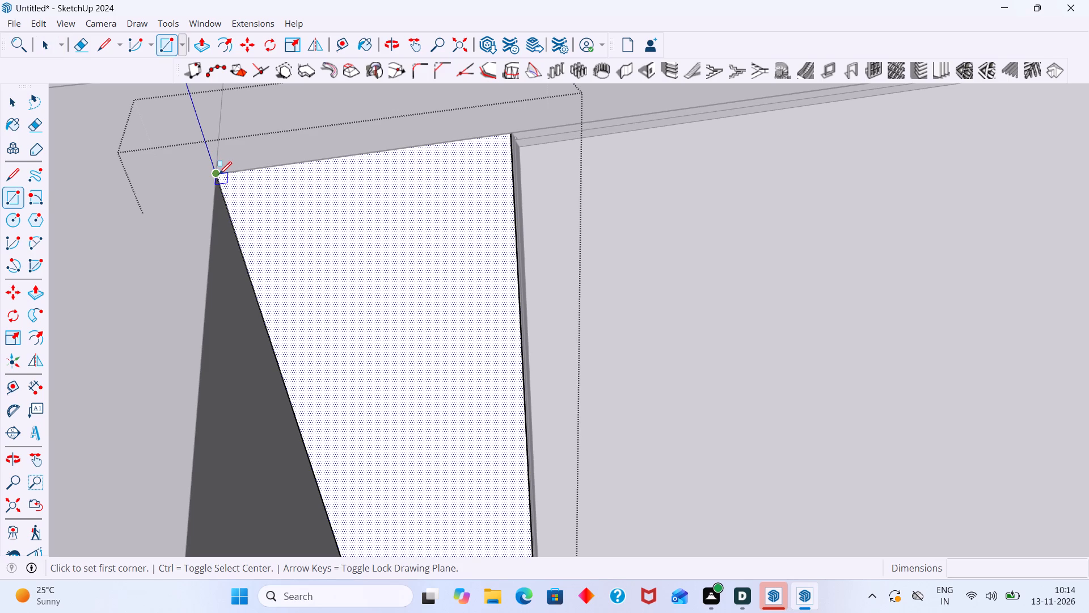
scroll(244, 268, down, 8)
shift+middle_drag(246, 291, 252, 154)
scroll(275, 195, down, 6)
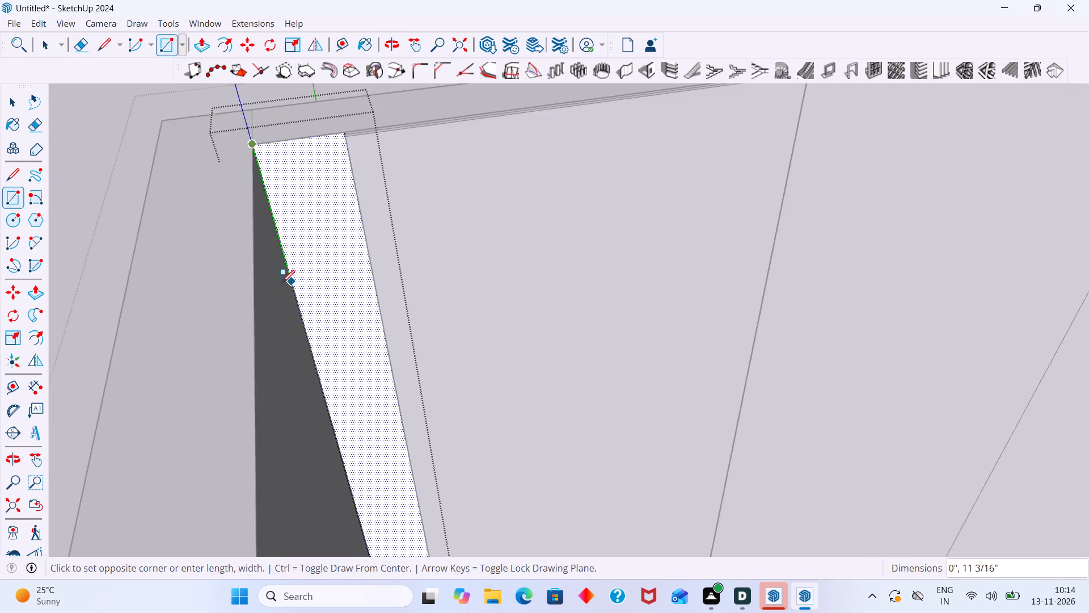
scroll(282, 283, down, 6)
middle_drag(312, 311, 286, 142)
middle_drag(337, 343, 316, 229)
scroll(333, 322, down, 6)
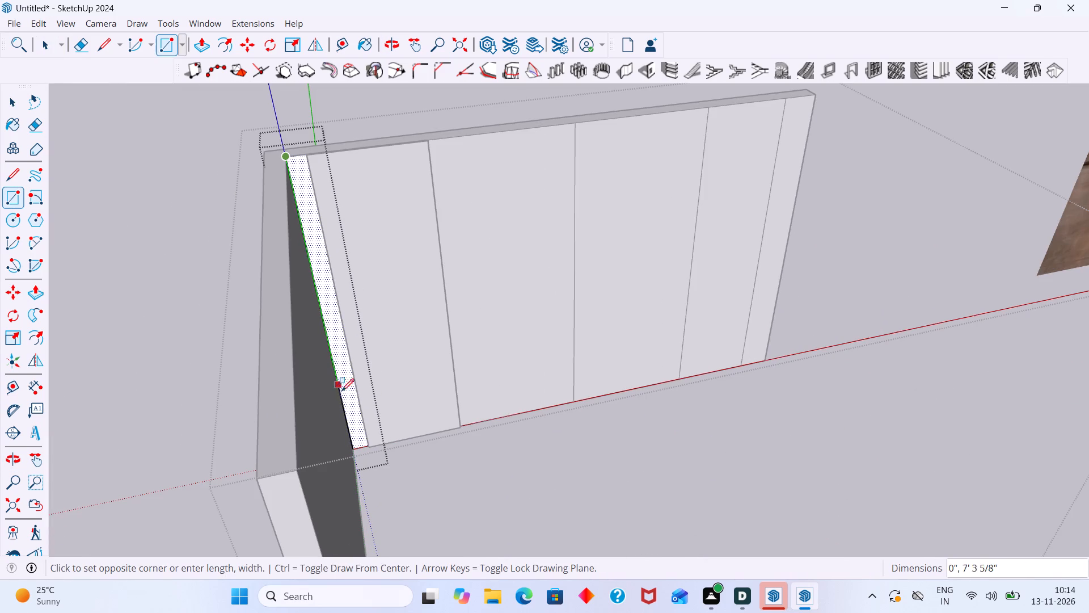
scroll(341, 391, down, 1)
scroll(358, 443, up, 4)
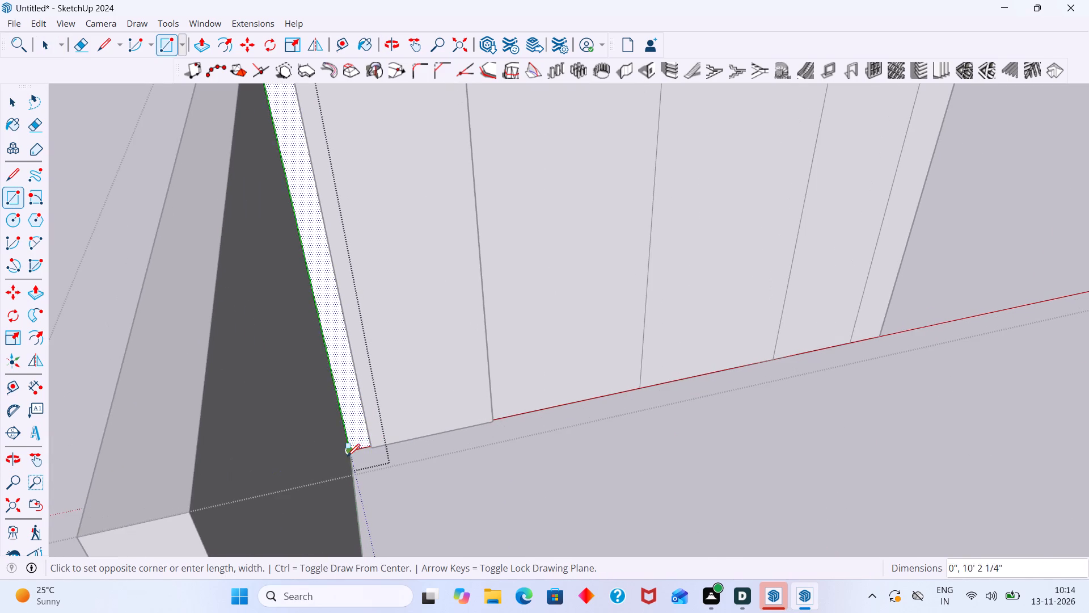
scroll(347, 456, up, 8)
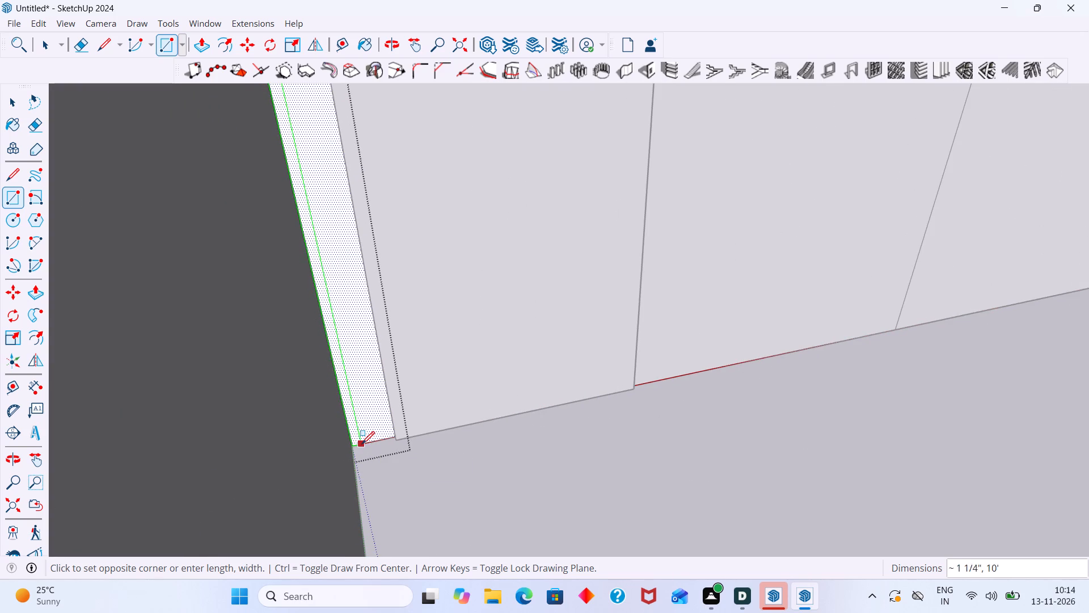
scroll(362, 444, up, 8)
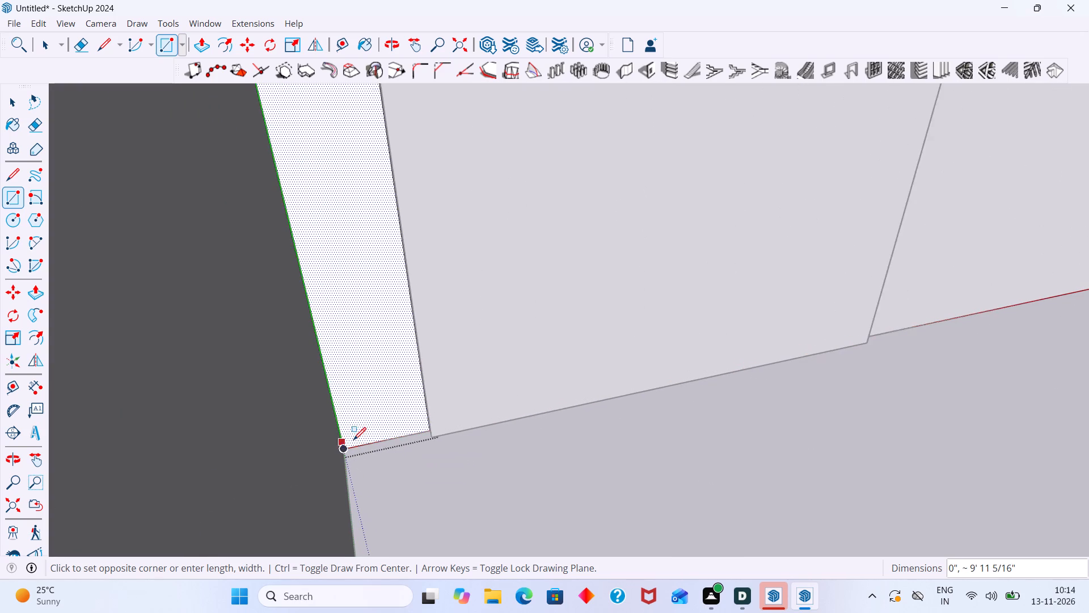
scroll(352, 446, up, 10)
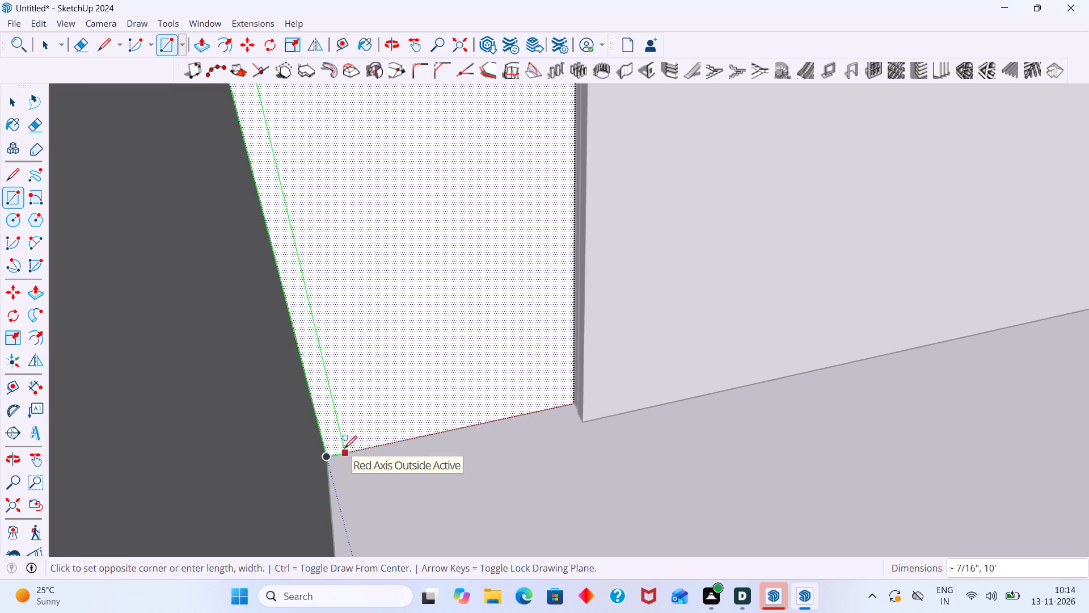
click(342, 449)
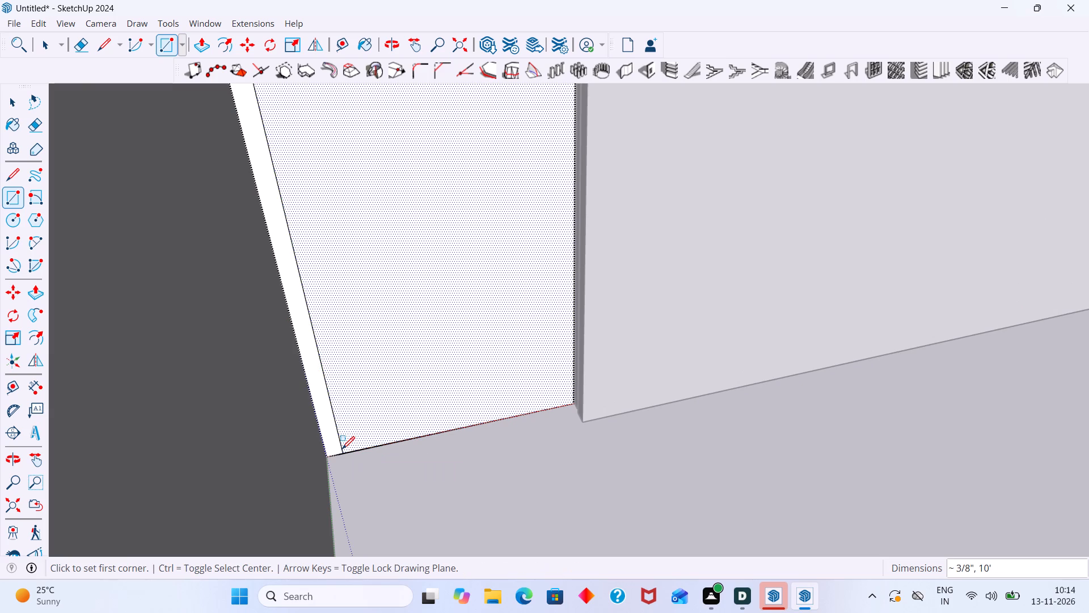
key(space)
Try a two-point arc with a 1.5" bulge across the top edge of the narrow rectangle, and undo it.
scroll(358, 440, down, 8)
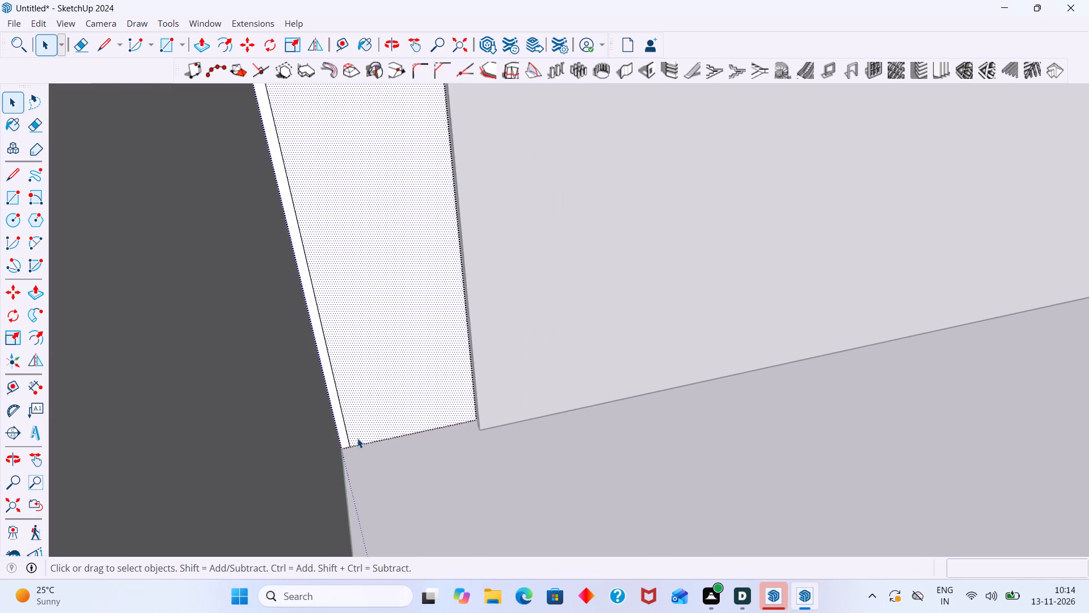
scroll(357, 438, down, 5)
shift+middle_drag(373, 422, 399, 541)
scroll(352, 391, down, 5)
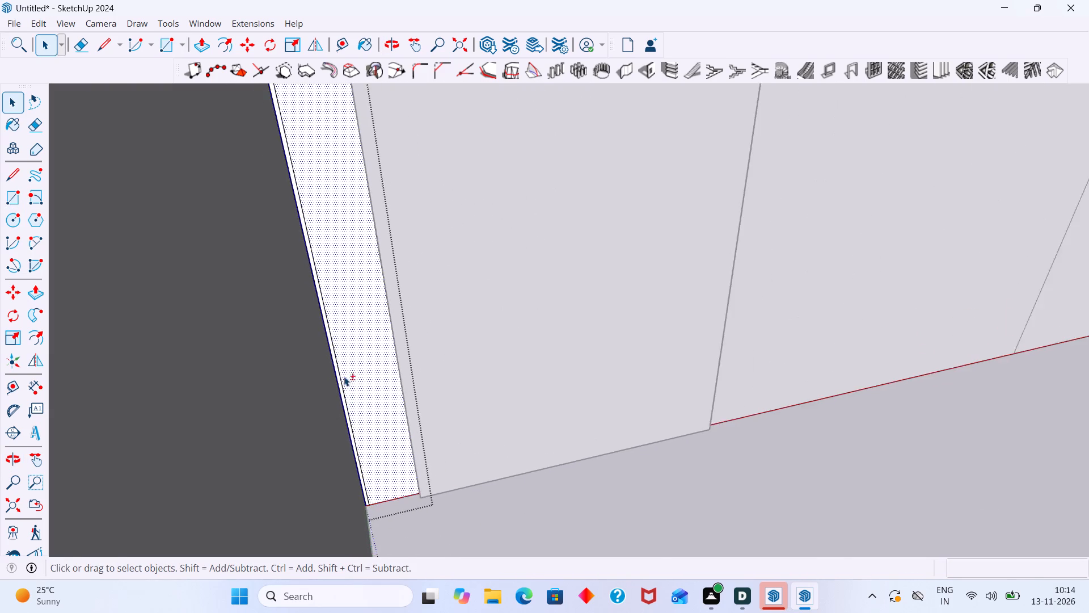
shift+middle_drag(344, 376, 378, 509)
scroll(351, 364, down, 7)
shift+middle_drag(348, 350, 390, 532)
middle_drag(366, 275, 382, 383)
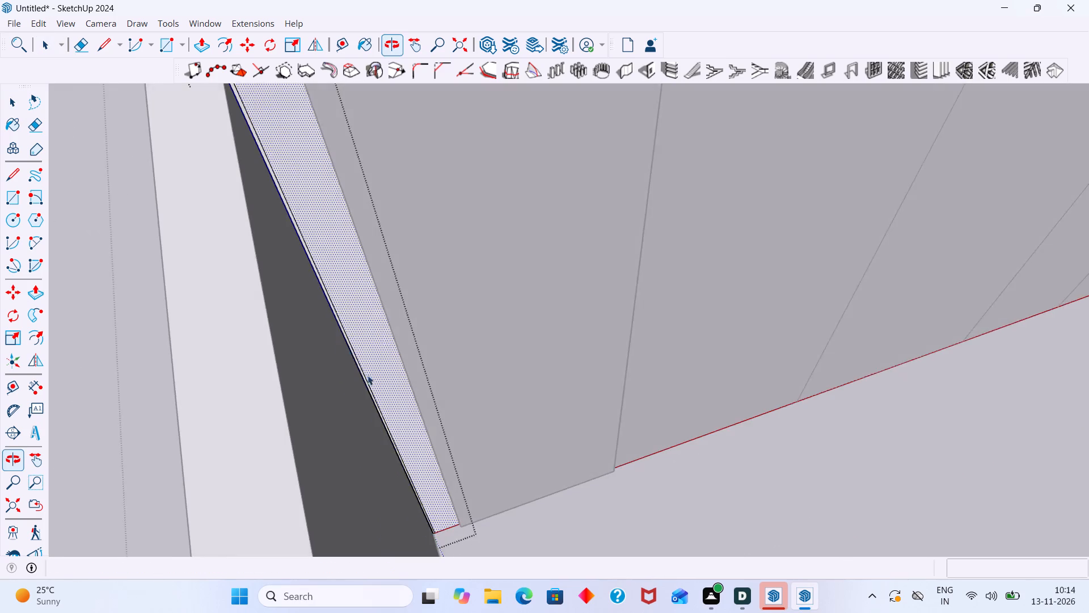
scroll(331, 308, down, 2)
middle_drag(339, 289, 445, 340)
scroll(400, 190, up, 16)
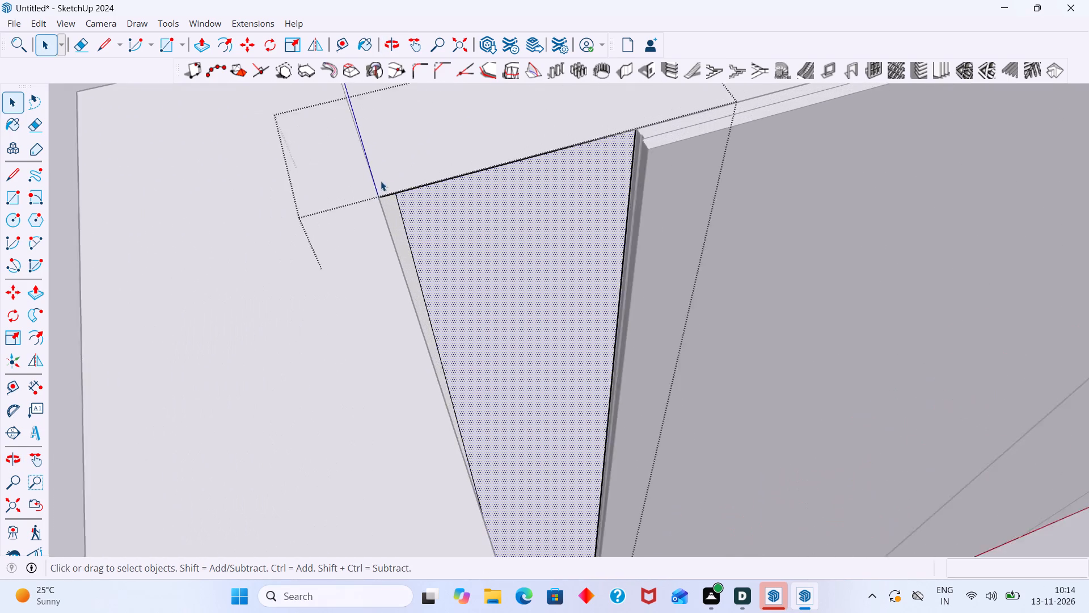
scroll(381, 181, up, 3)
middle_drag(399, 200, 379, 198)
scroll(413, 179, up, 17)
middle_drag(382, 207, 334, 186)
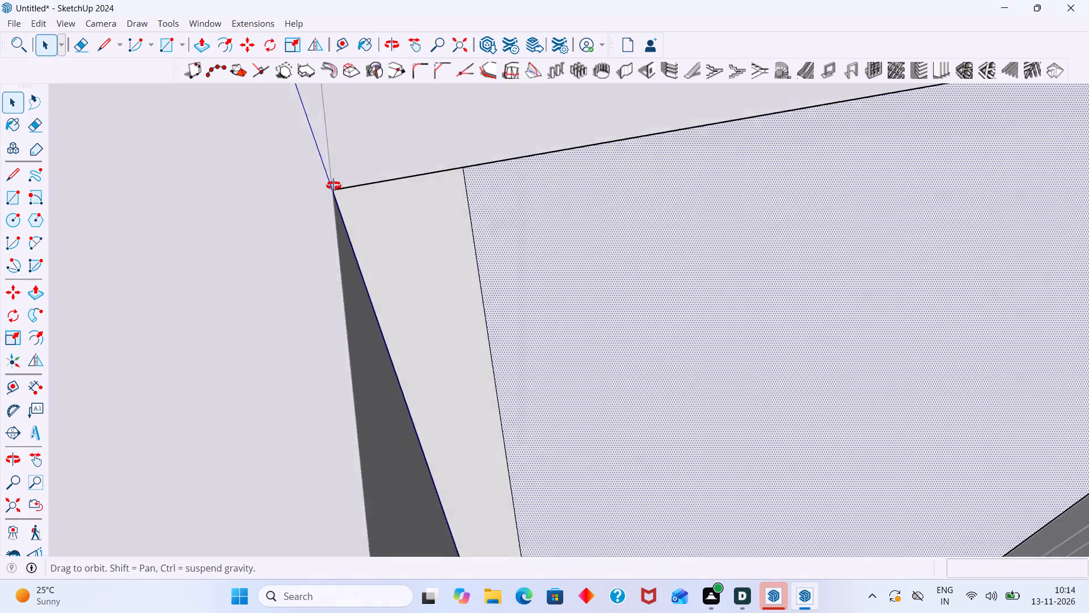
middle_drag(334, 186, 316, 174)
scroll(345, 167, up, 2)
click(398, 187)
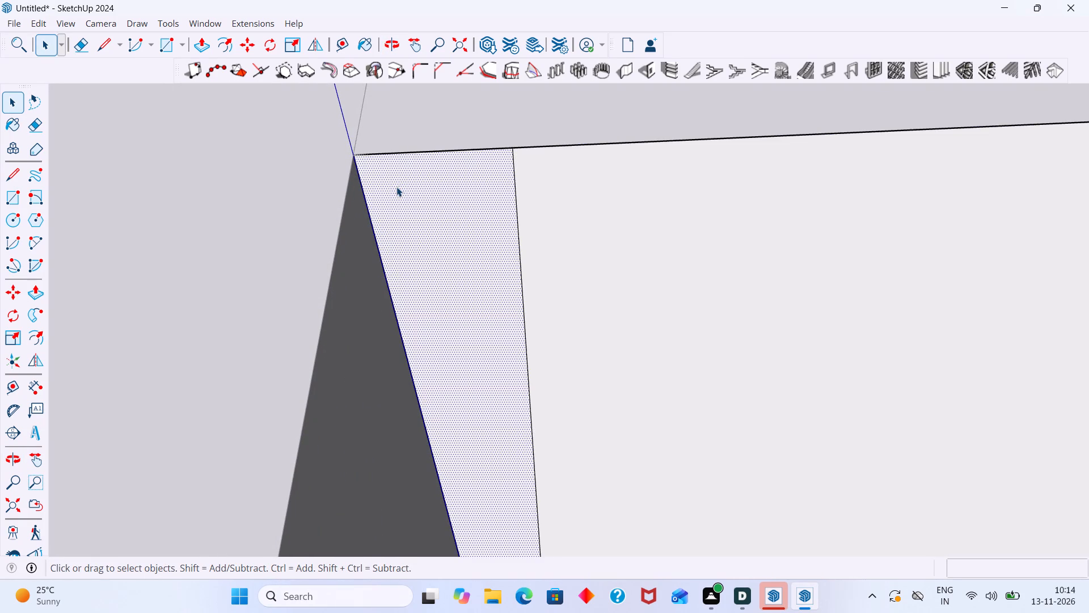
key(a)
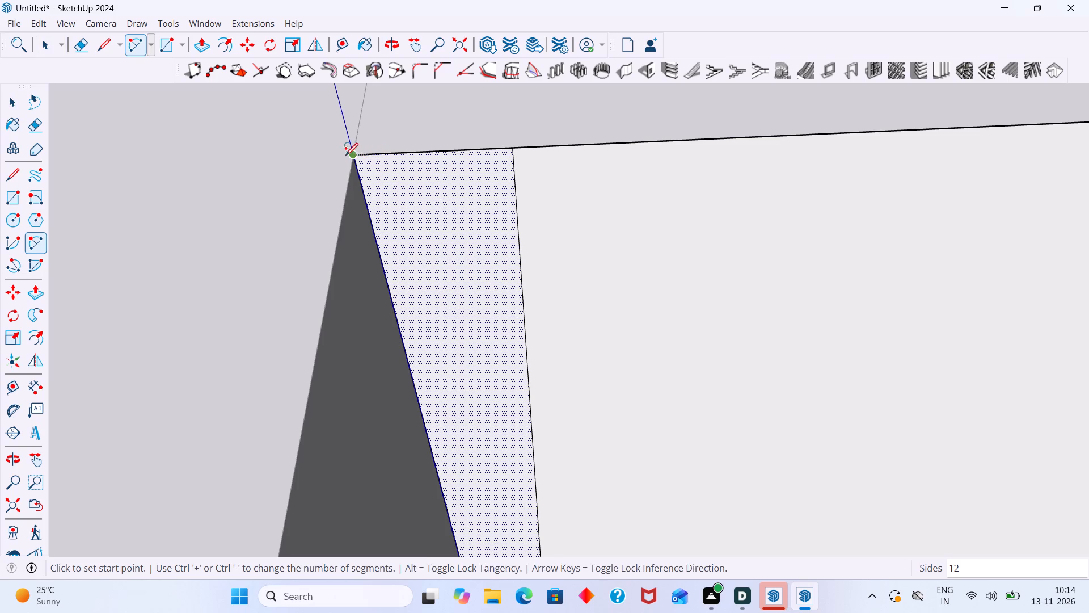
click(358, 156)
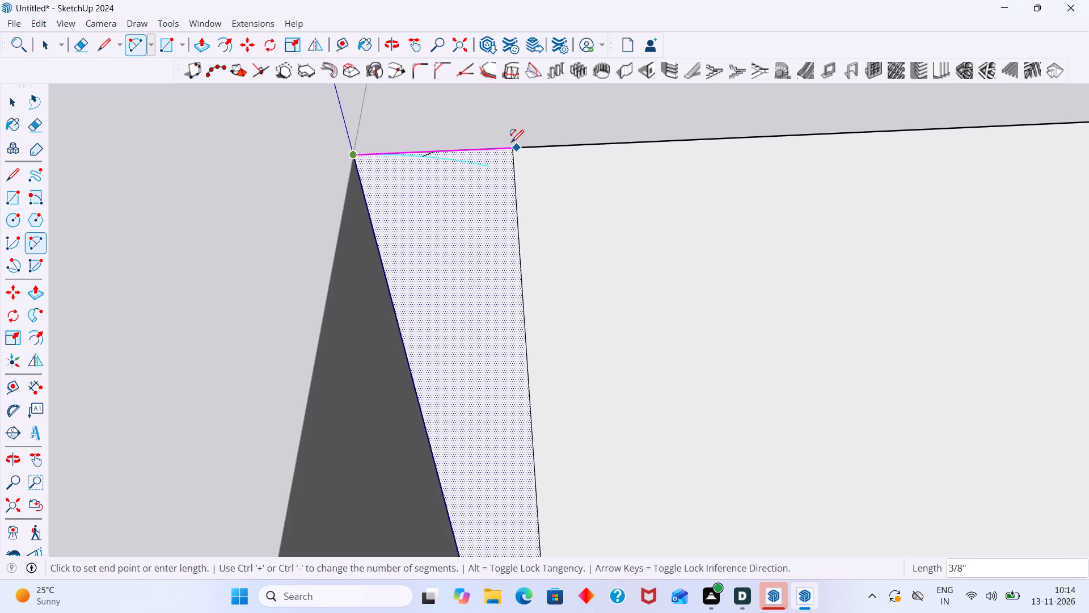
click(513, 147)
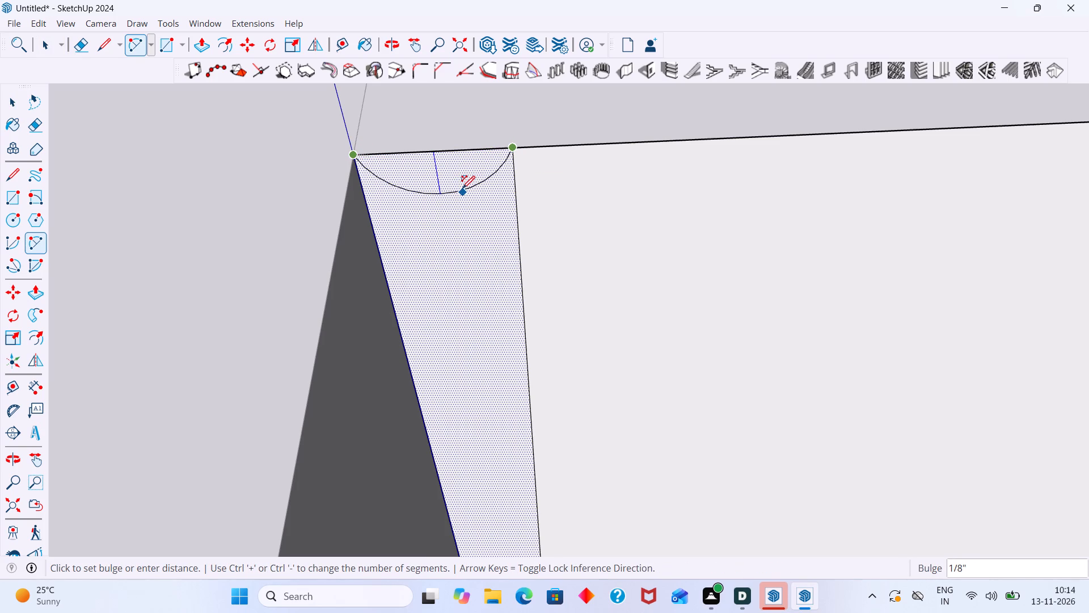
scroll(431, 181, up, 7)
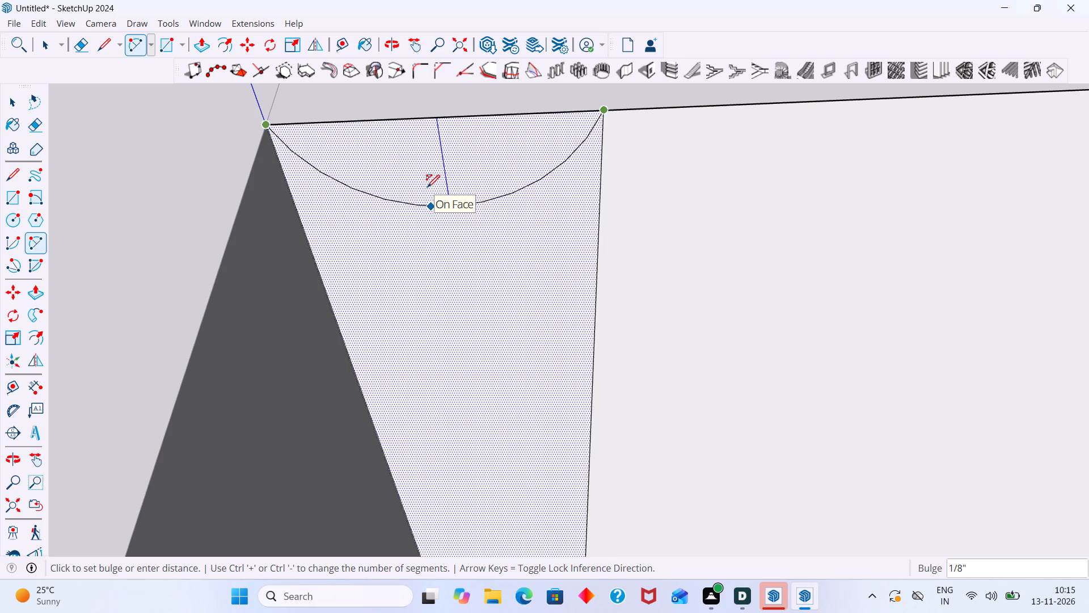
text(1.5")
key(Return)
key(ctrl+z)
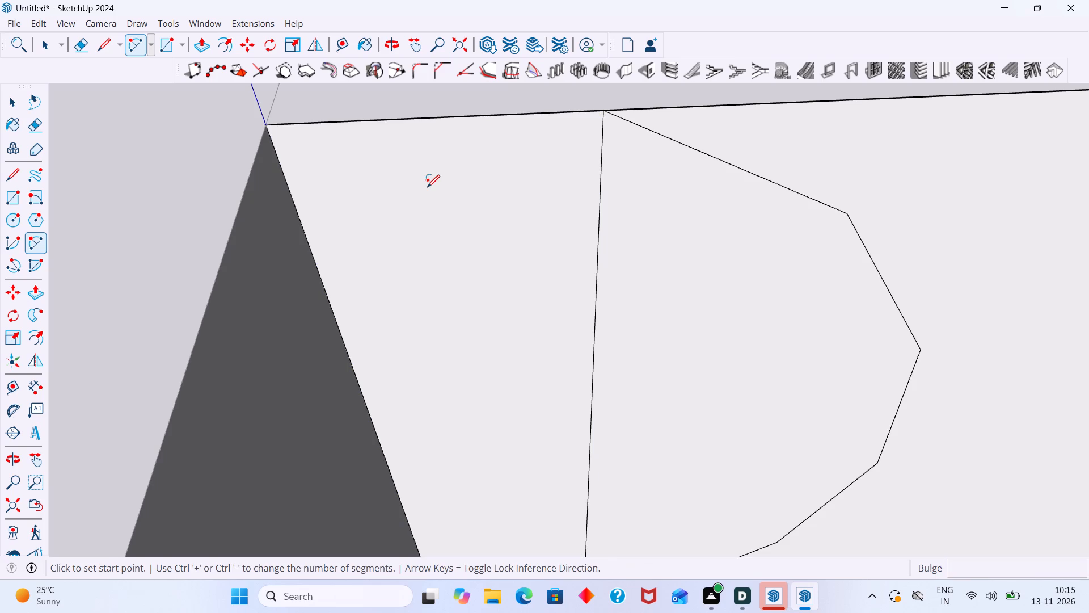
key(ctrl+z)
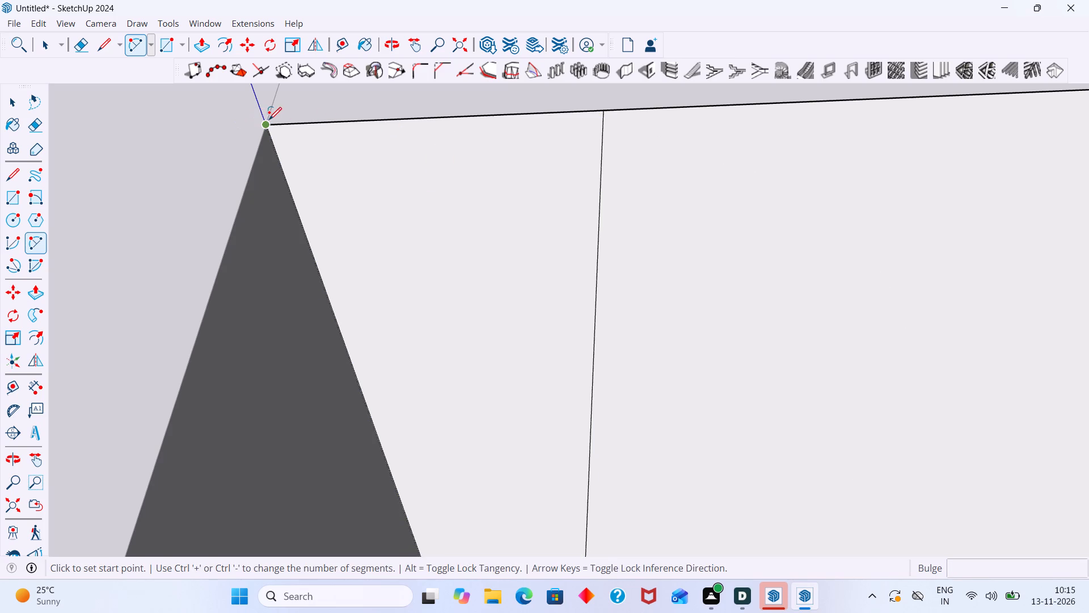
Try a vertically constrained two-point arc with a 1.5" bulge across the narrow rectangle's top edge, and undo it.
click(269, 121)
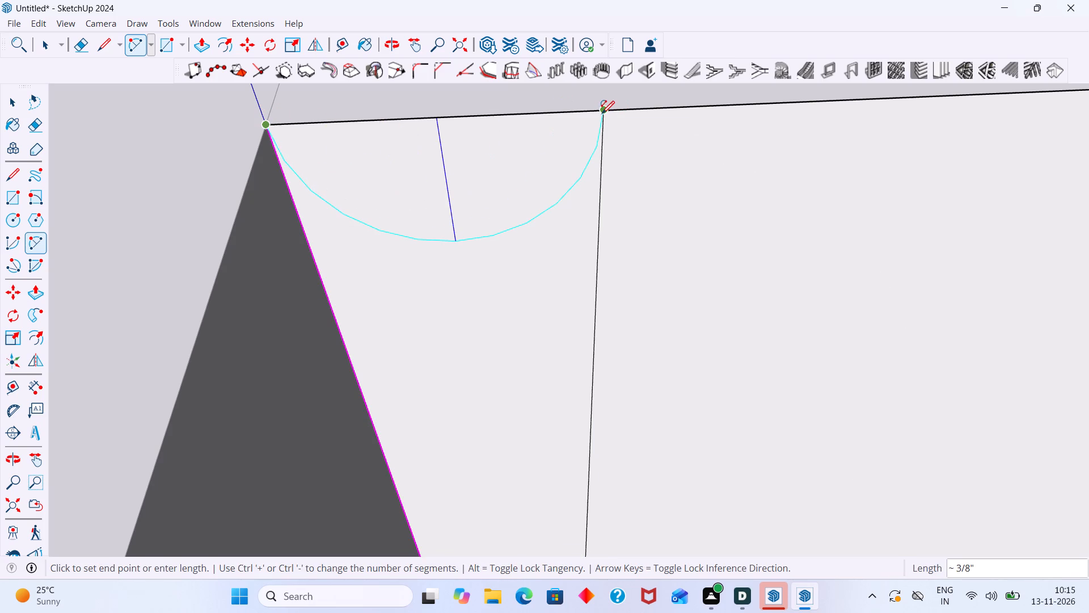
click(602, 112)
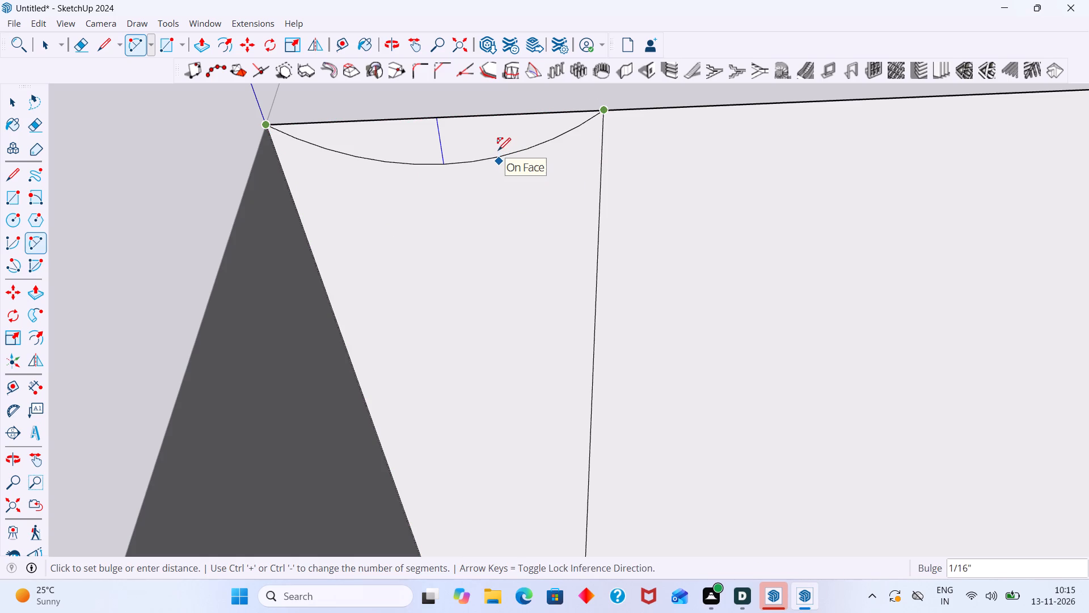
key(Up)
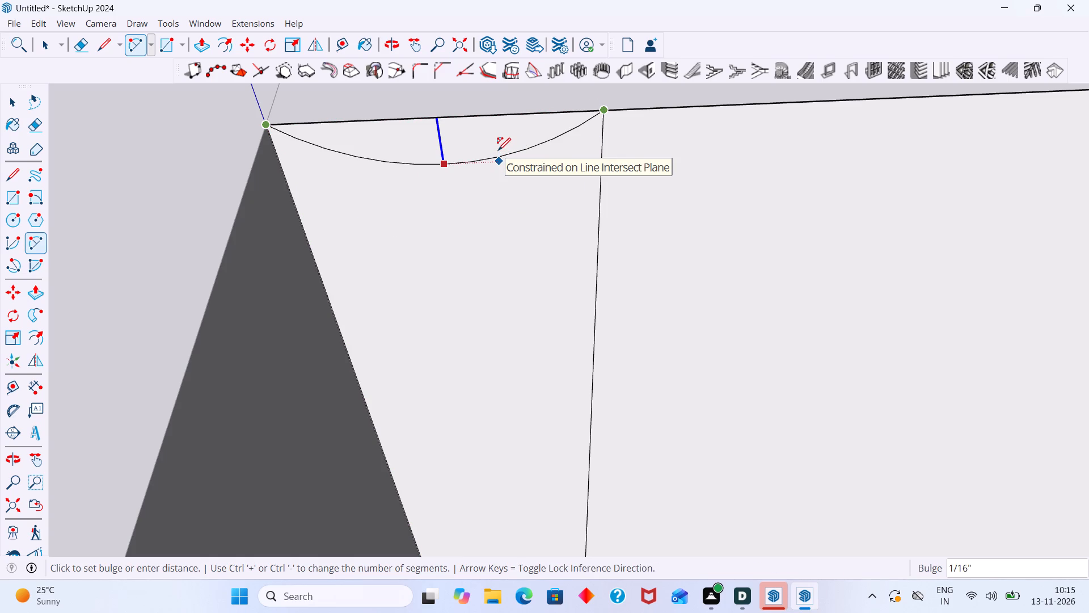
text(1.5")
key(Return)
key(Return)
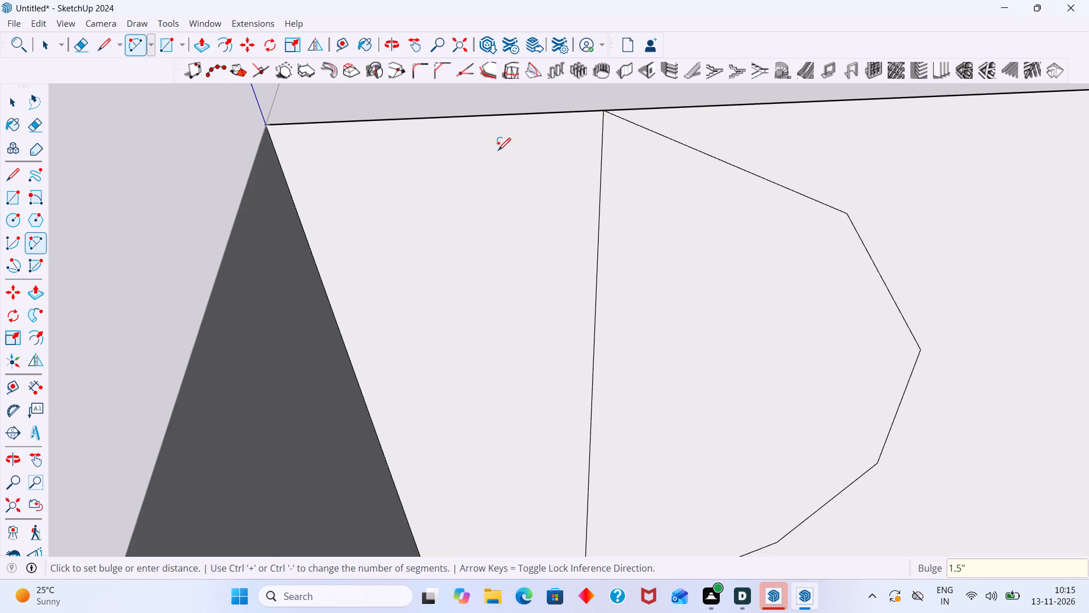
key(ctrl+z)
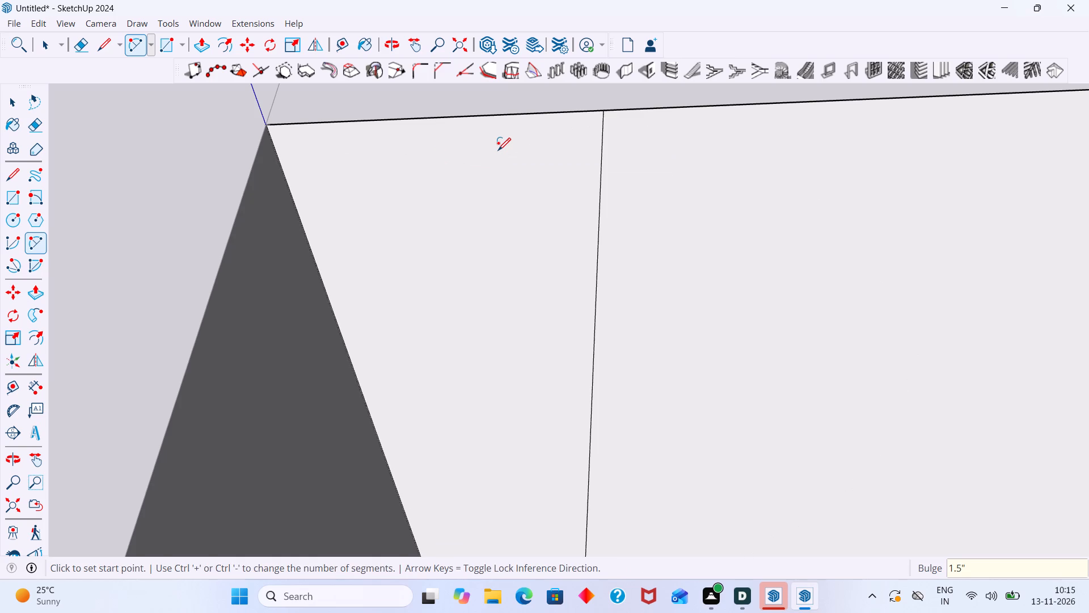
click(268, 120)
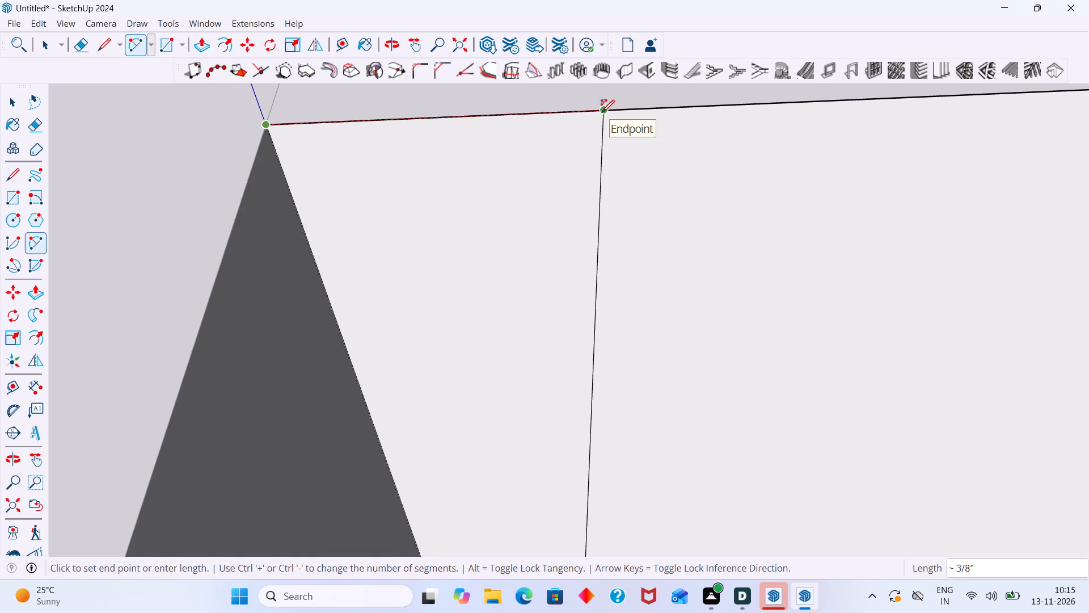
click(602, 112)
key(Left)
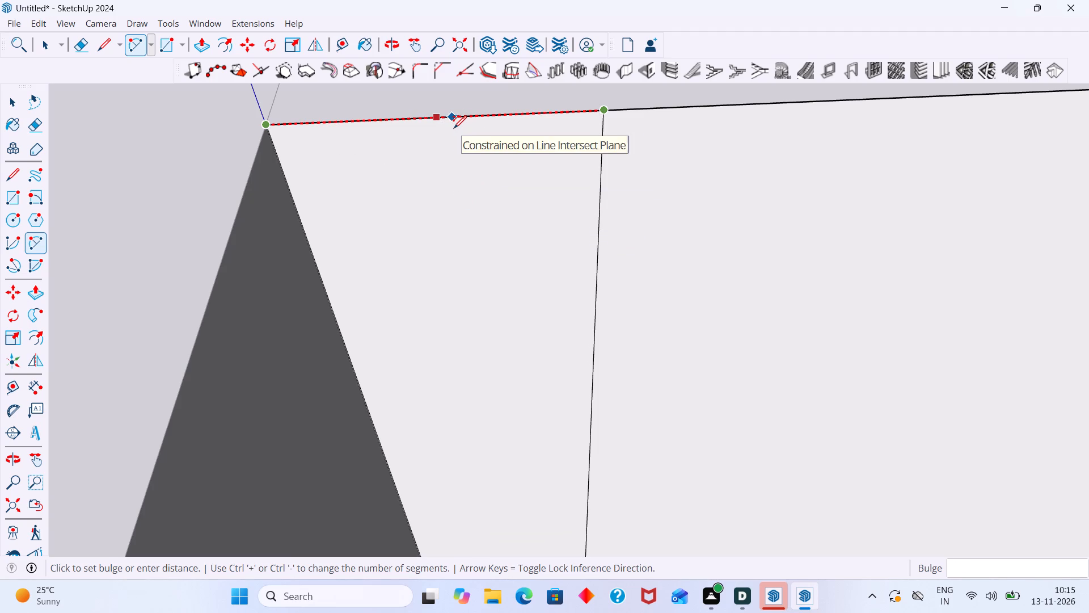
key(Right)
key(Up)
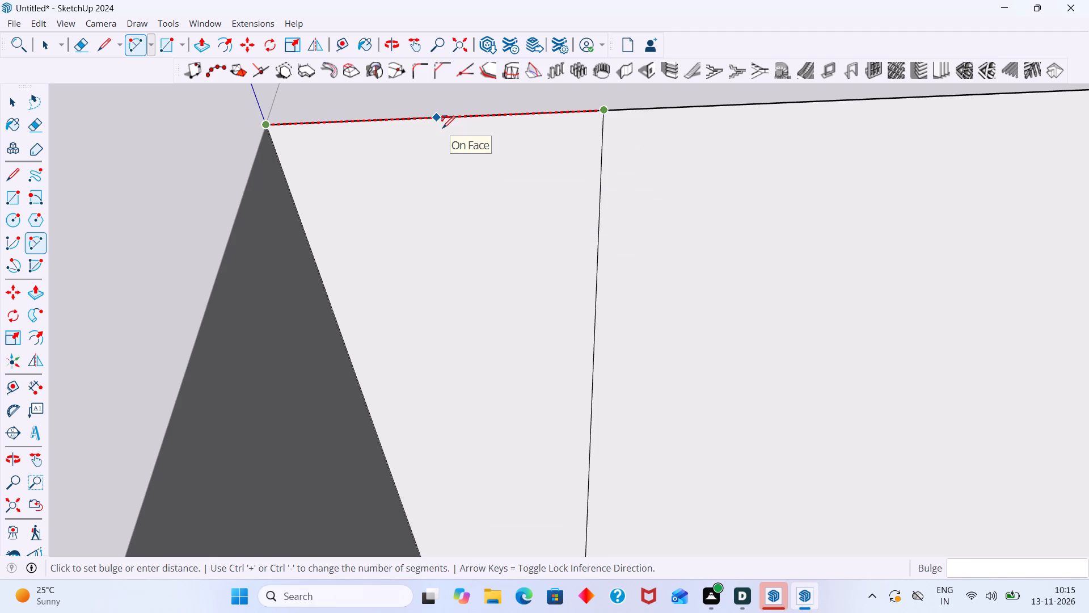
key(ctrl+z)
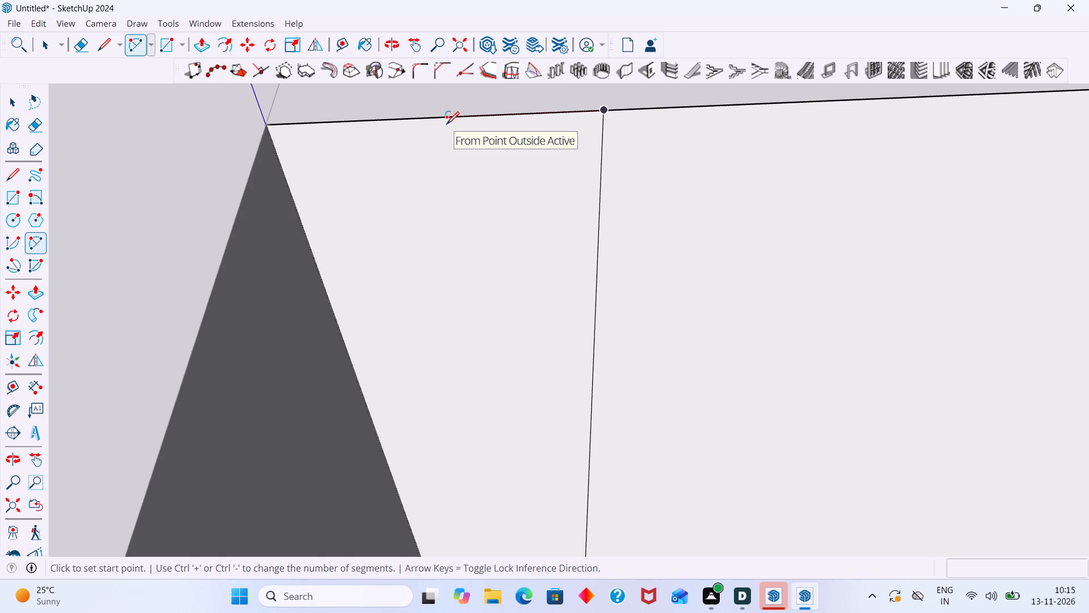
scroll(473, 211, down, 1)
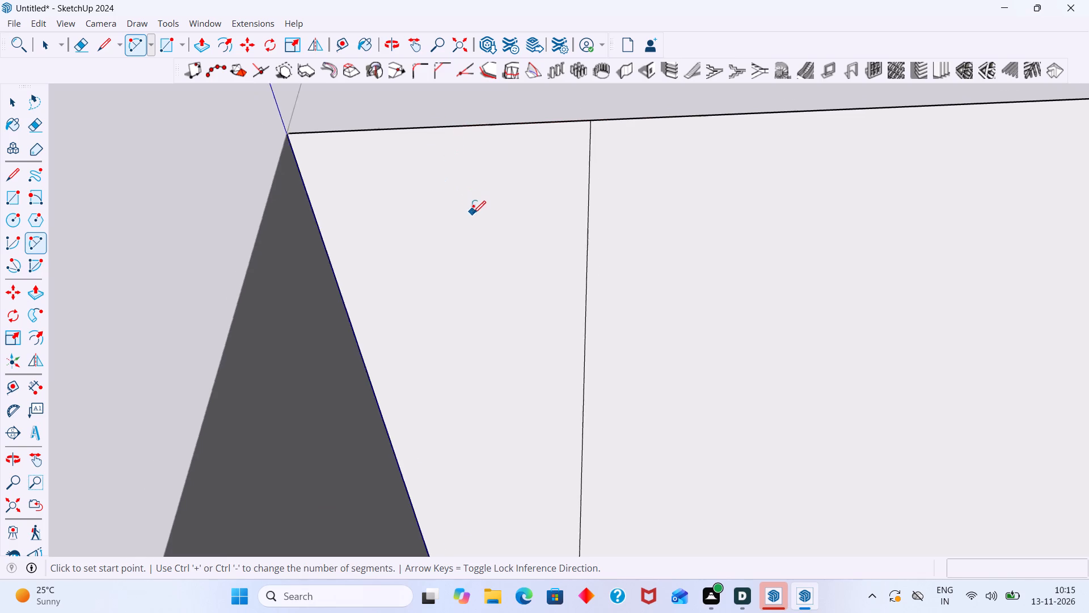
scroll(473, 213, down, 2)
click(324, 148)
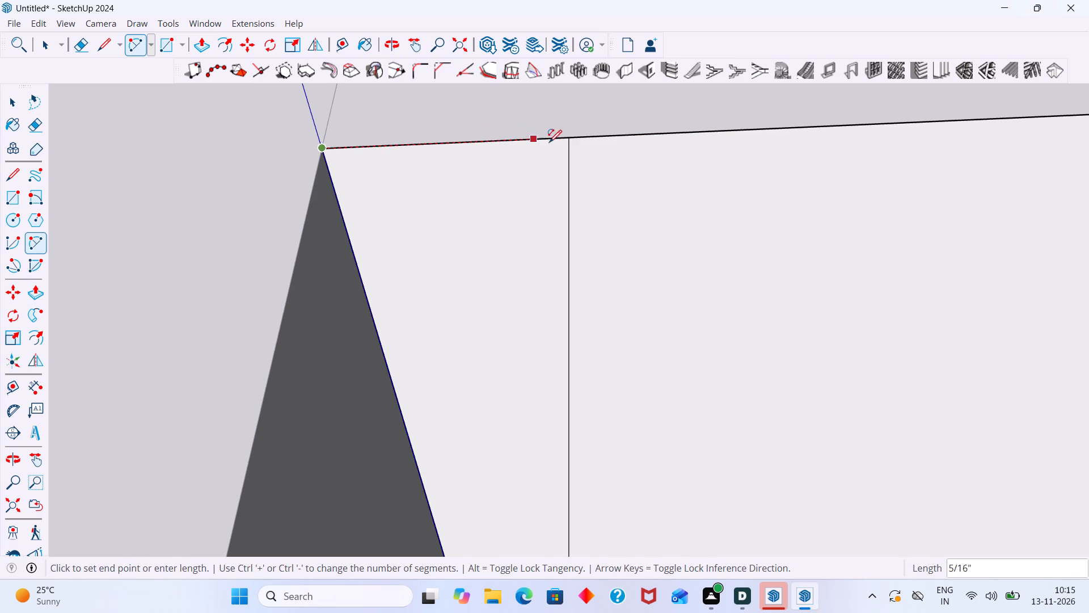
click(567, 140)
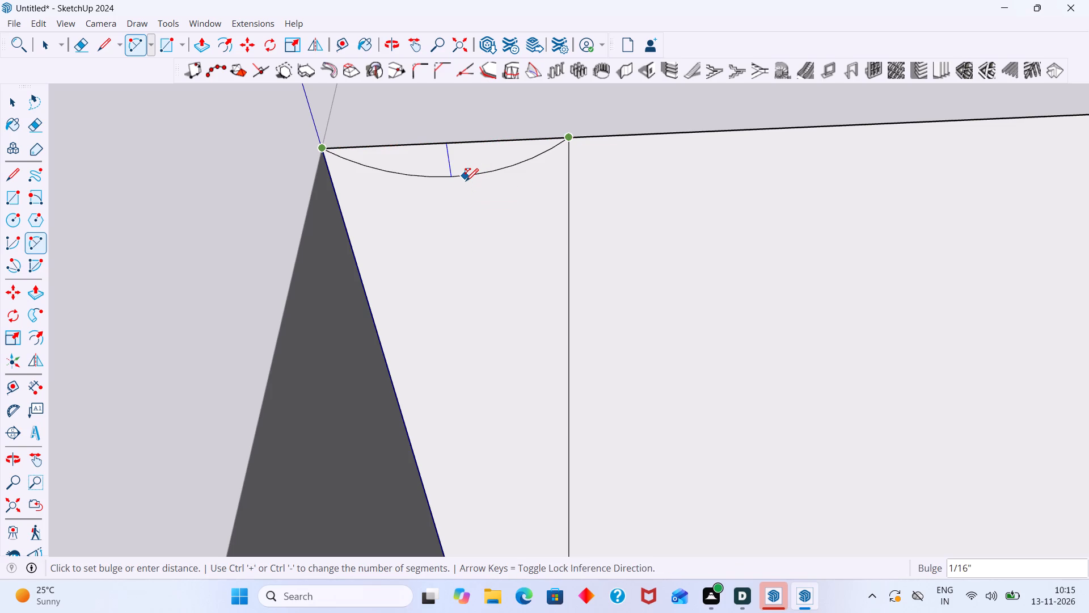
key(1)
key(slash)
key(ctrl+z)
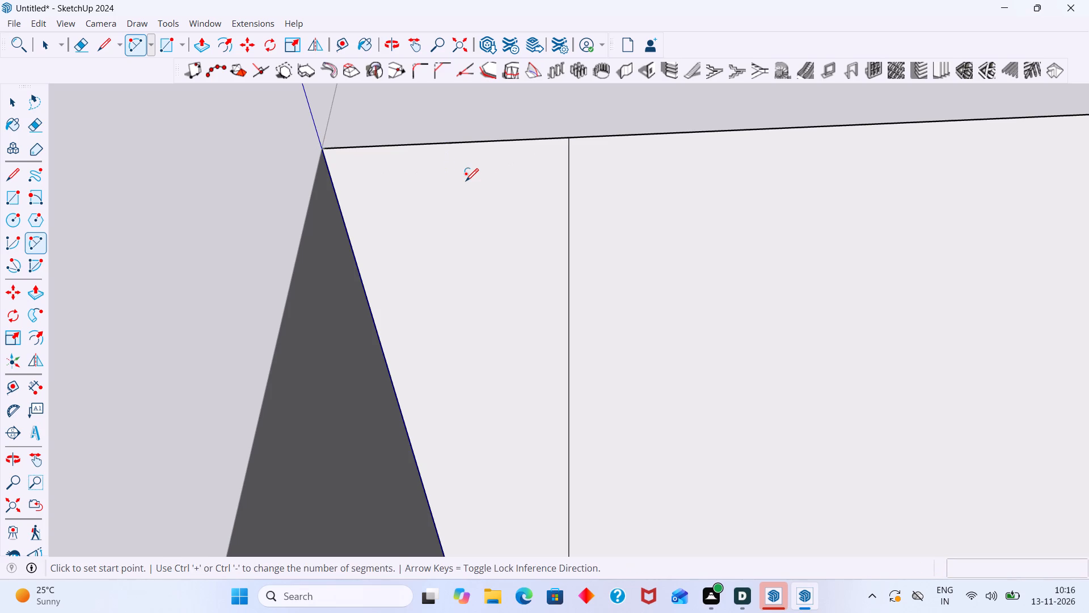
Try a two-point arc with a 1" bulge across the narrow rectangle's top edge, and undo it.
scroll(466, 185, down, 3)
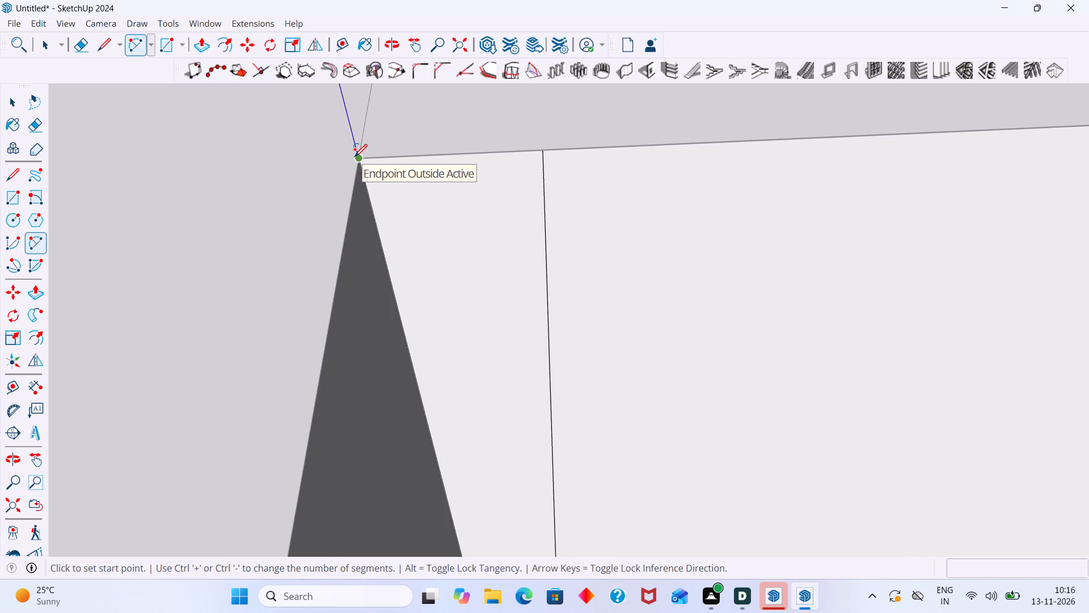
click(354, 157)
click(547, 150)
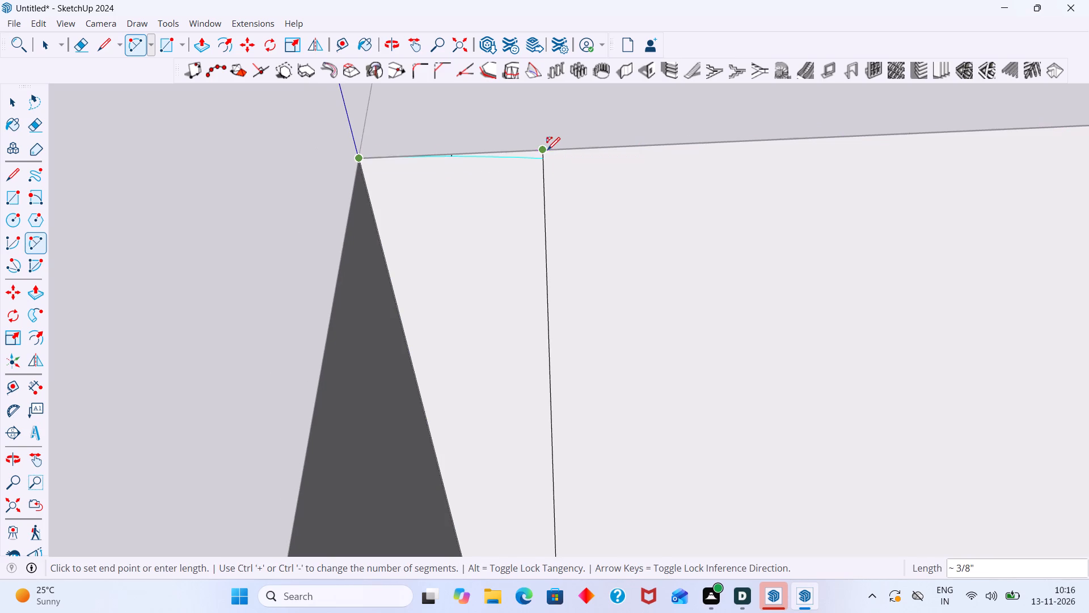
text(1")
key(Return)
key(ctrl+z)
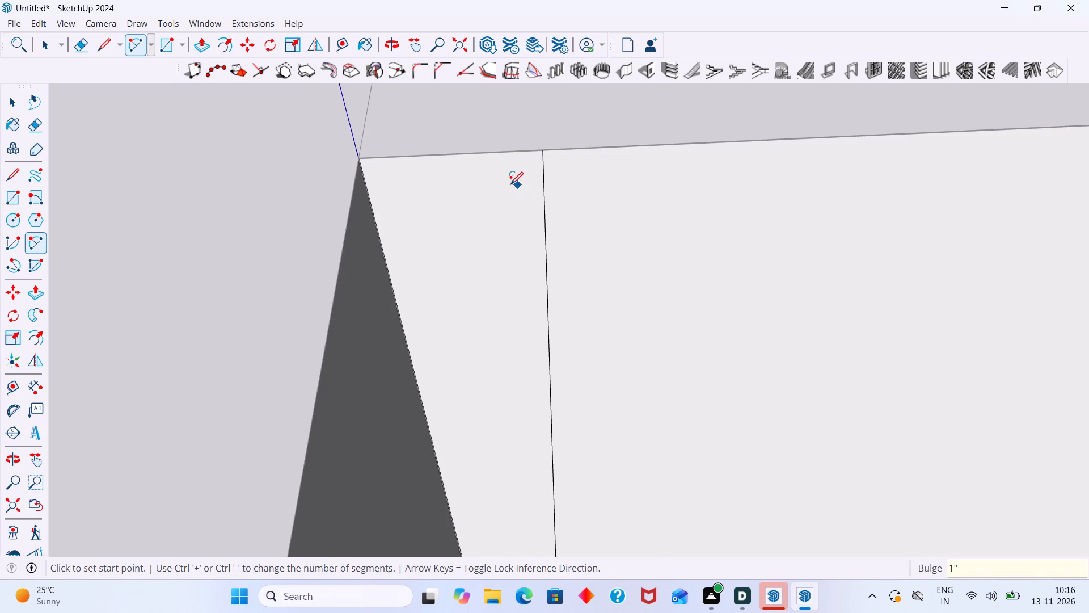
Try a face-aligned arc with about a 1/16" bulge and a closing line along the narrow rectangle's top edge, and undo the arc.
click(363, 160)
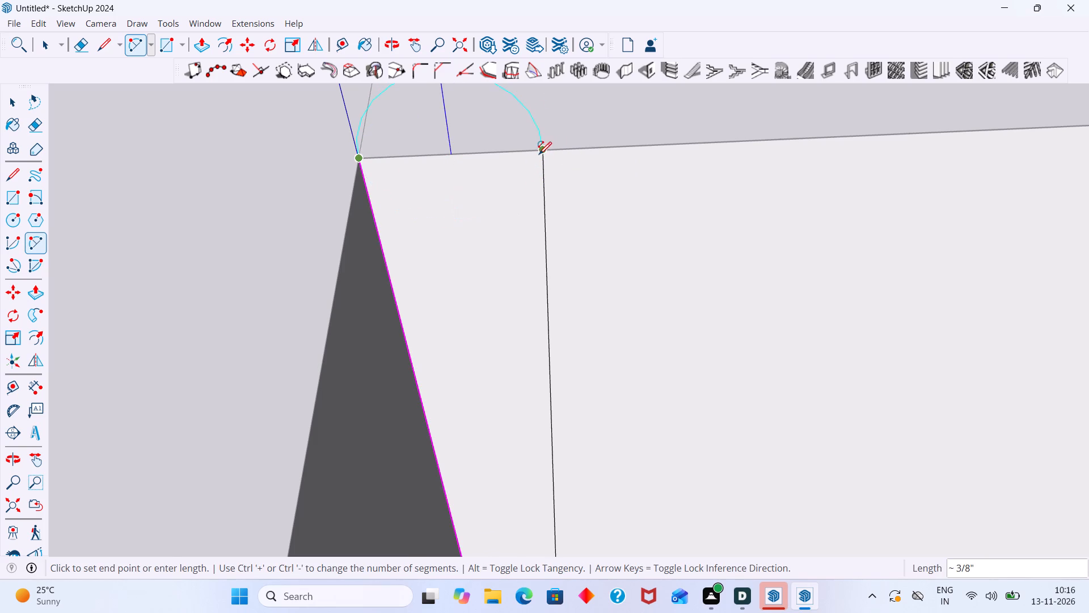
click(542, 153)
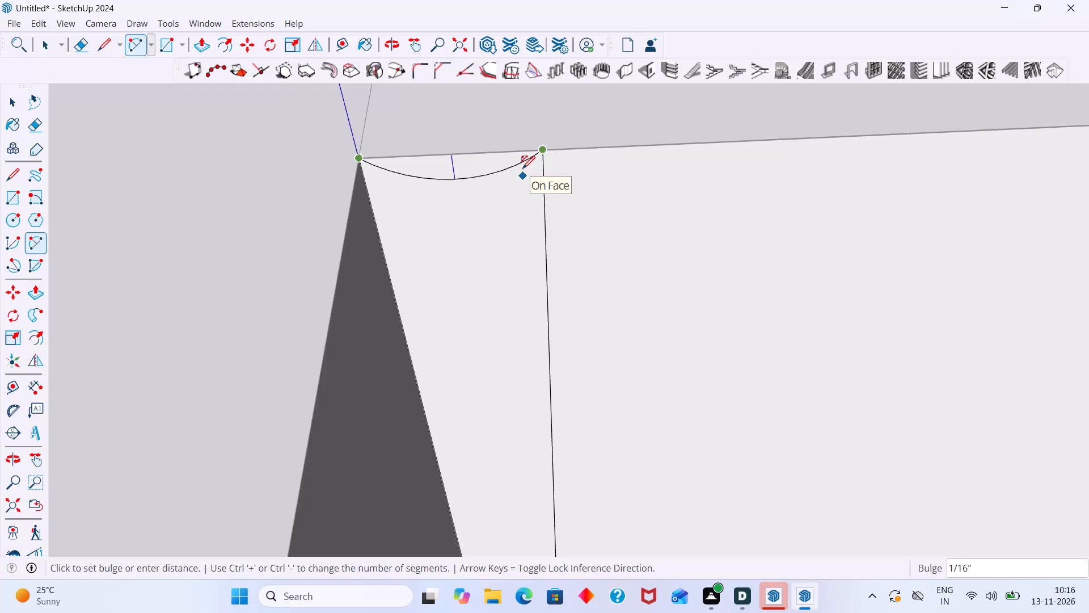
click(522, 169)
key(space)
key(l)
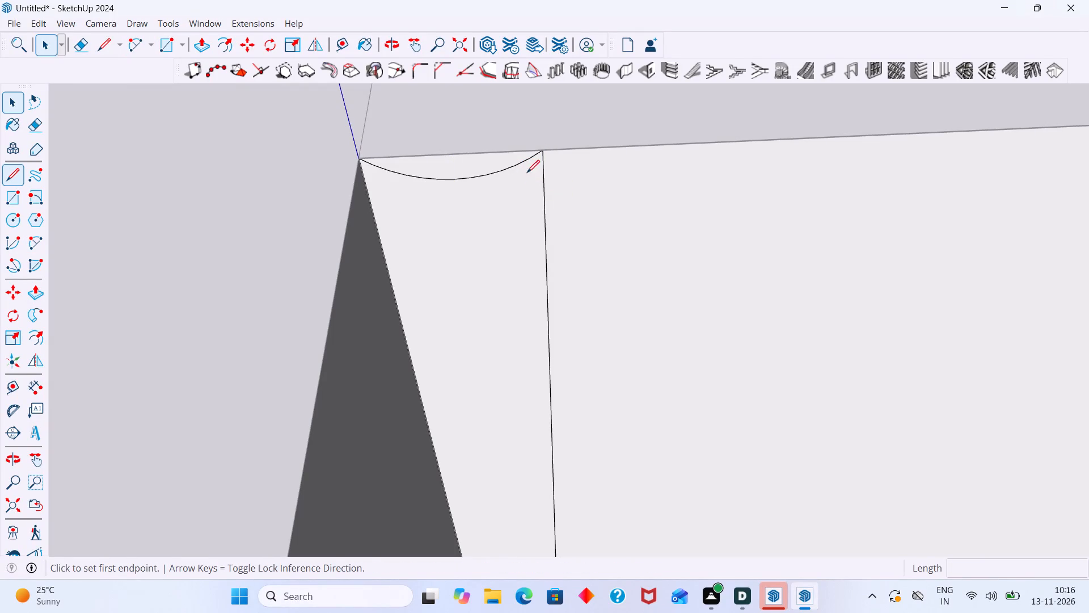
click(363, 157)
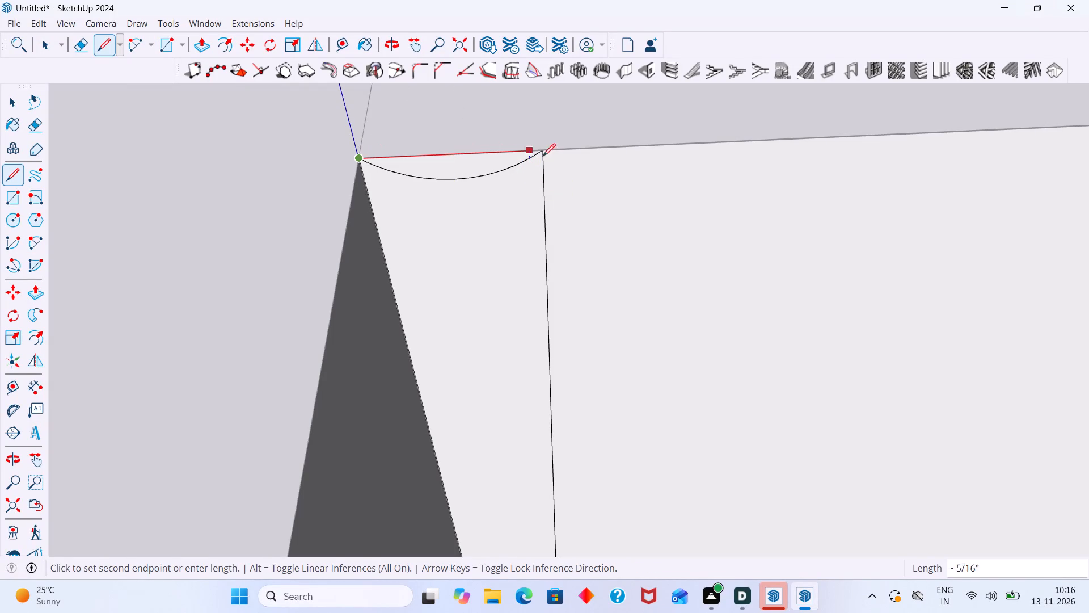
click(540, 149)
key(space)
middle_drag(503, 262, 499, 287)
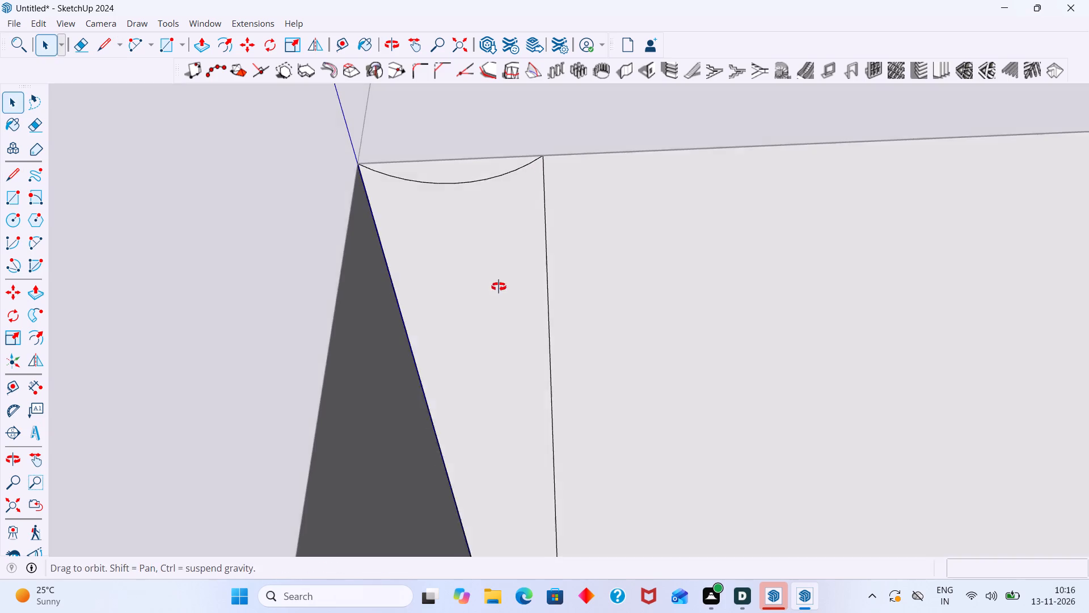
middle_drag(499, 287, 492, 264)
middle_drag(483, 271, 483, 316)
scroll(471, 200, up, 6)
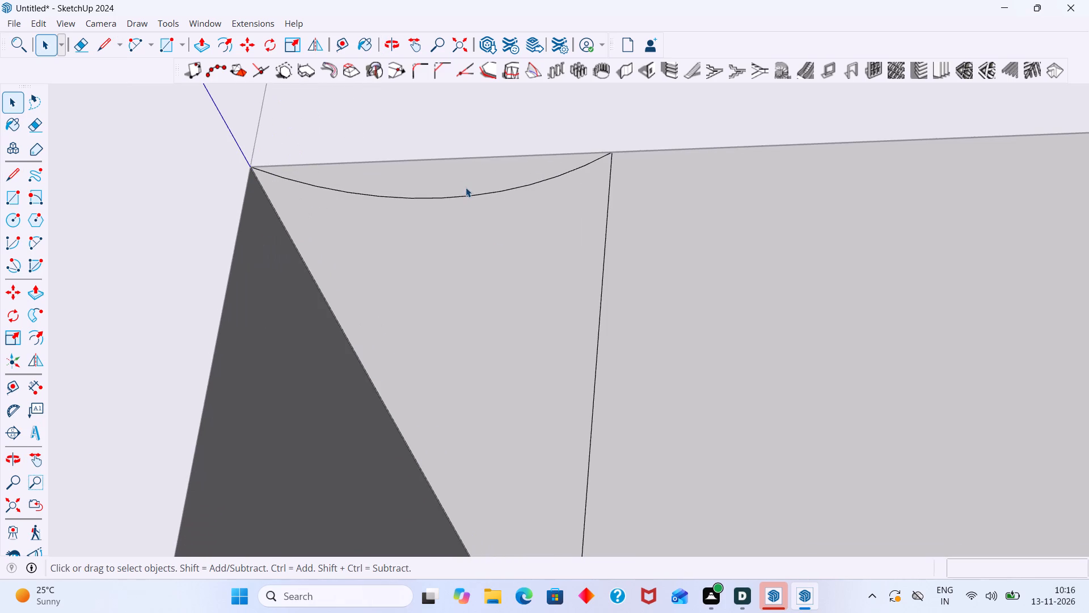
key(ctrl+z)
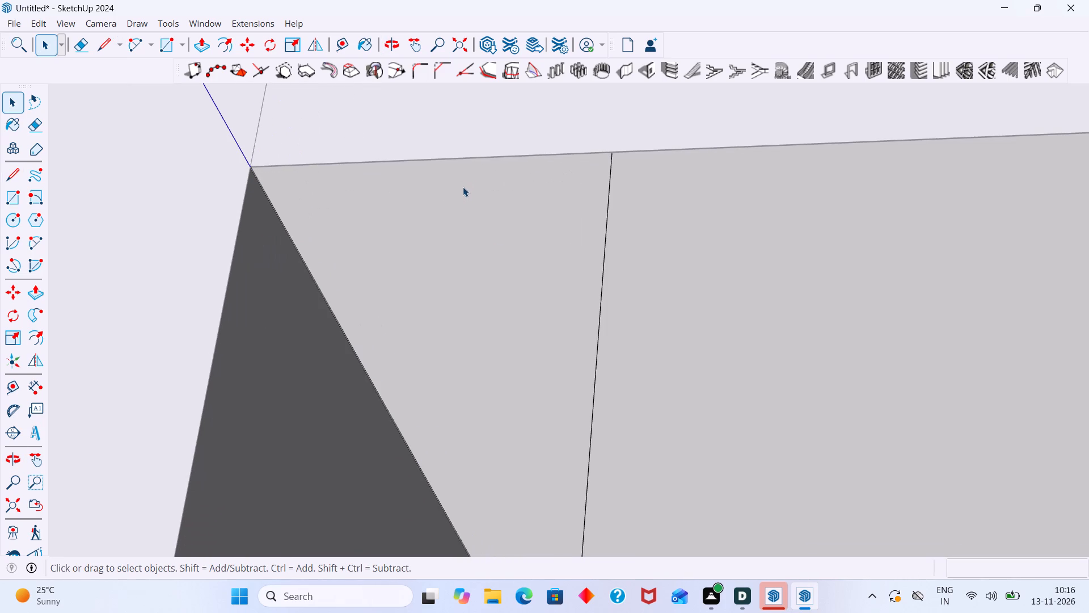
Draw a two-point arc across the narrow rectangle's top edge, bulging horizontally off the strip face by about 1/16".
key(a)
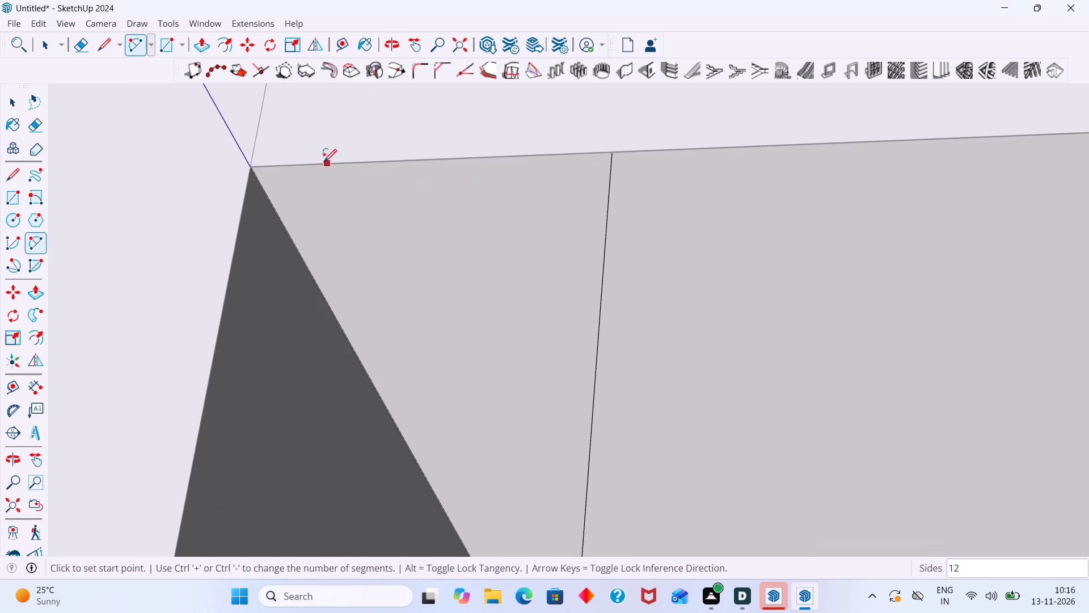
click(252, 166)
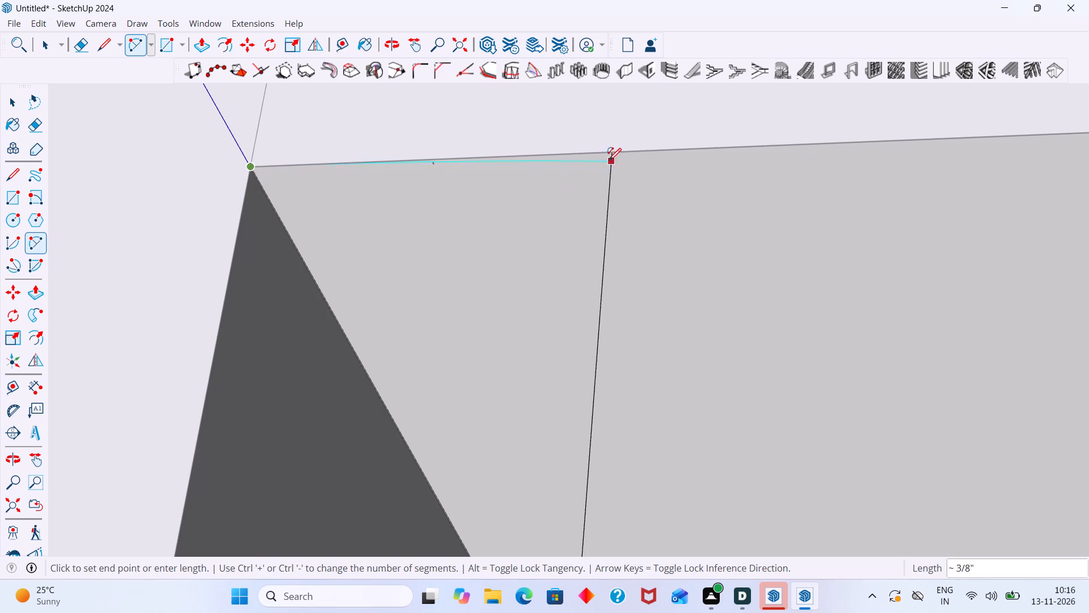
click(613, 154)
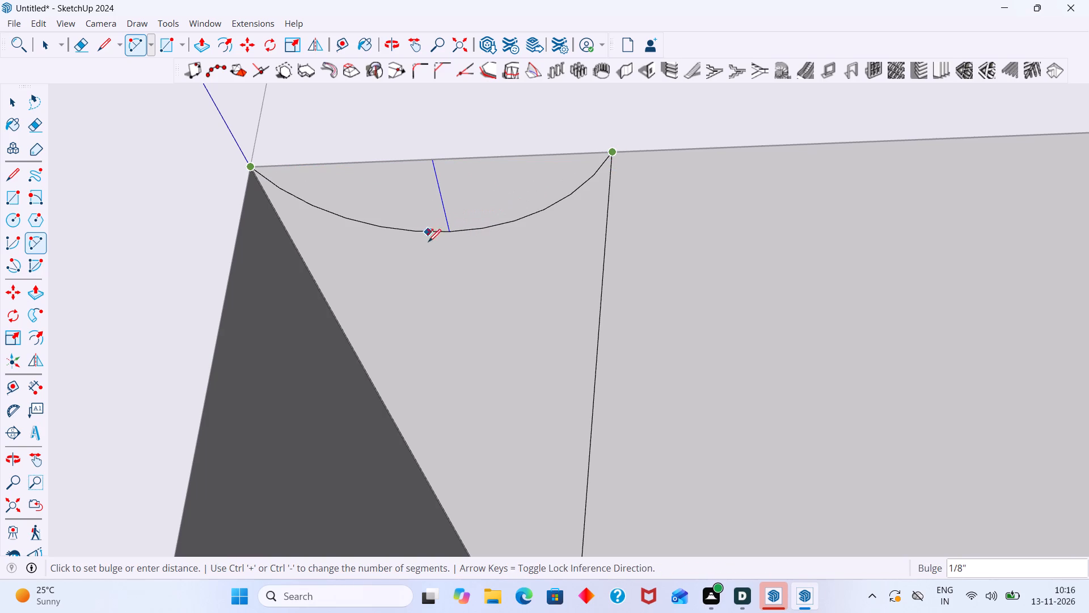
middle_drag(441, 233, 462, 152)
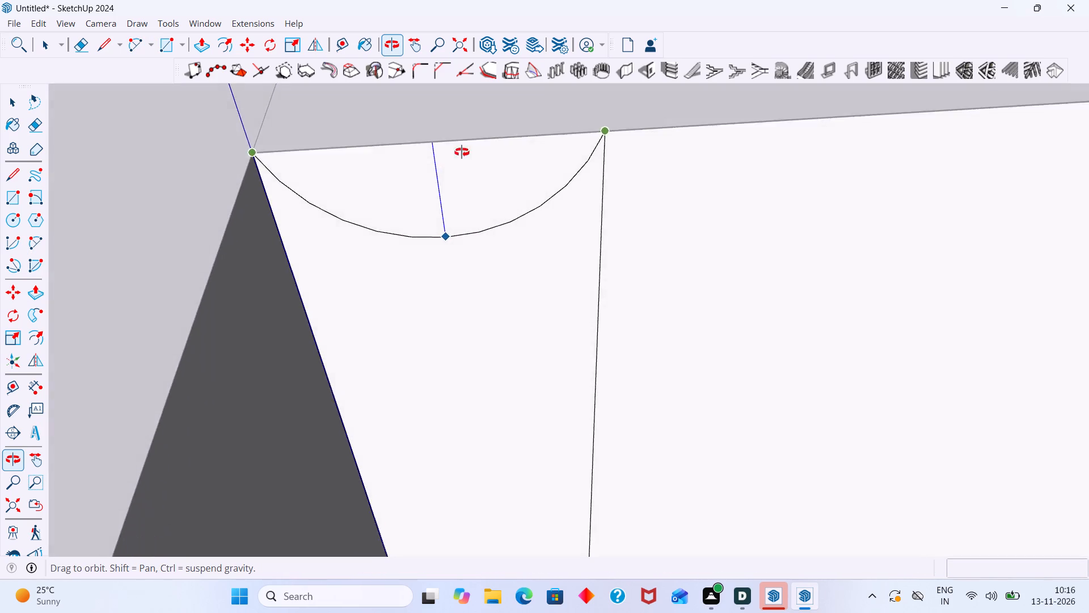
middle_drag(462, 152, 470, 163)
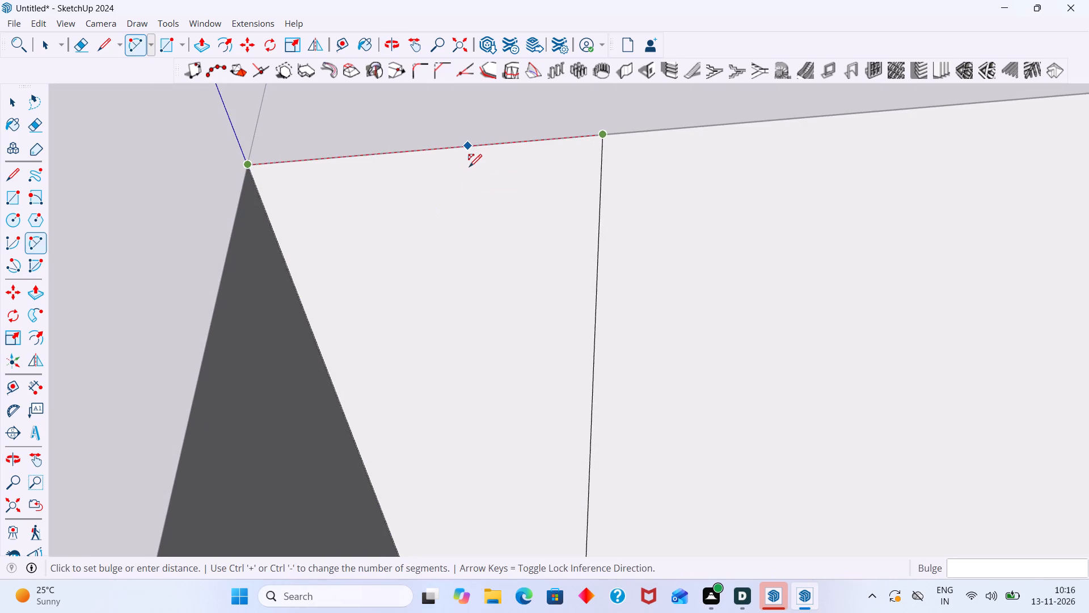
key(Left)
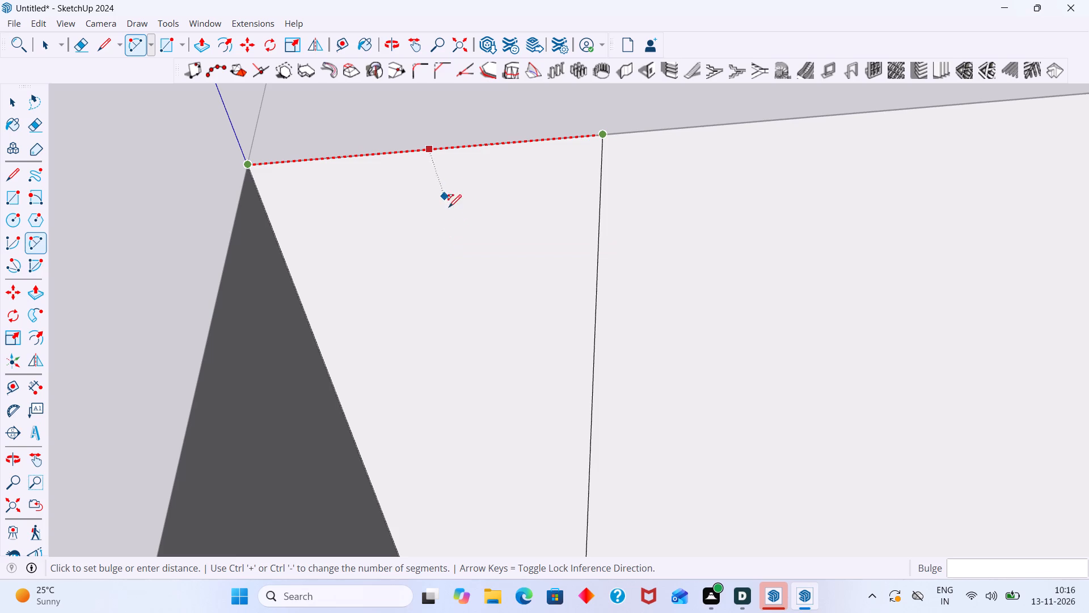
middle_drag(347, 177, 379, 292)
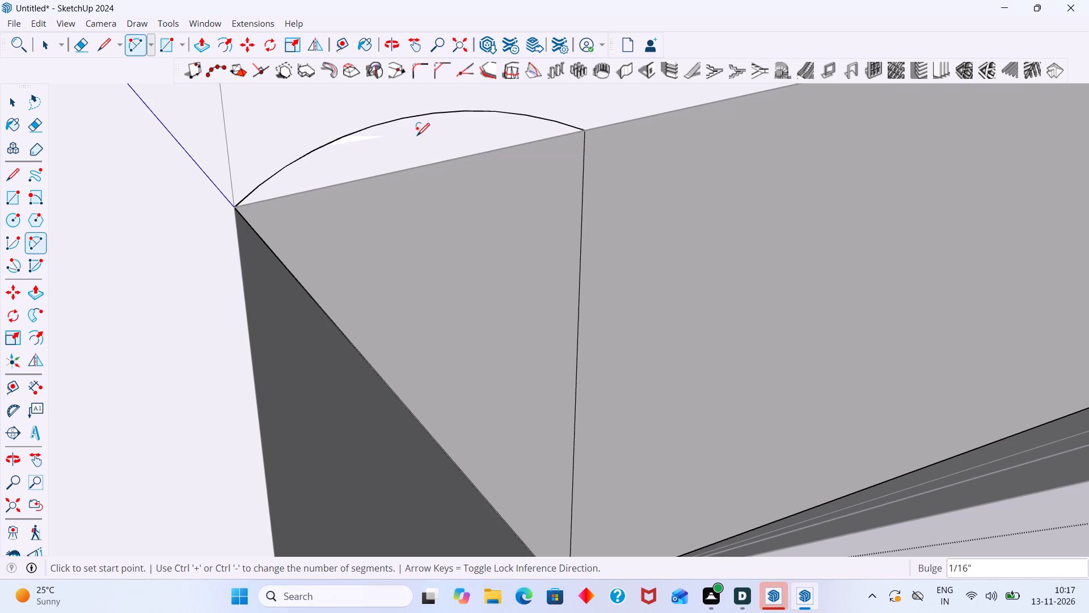
Start flipping the new arc at the top of the narrow rectangle.
key(space)
click(425, 114)
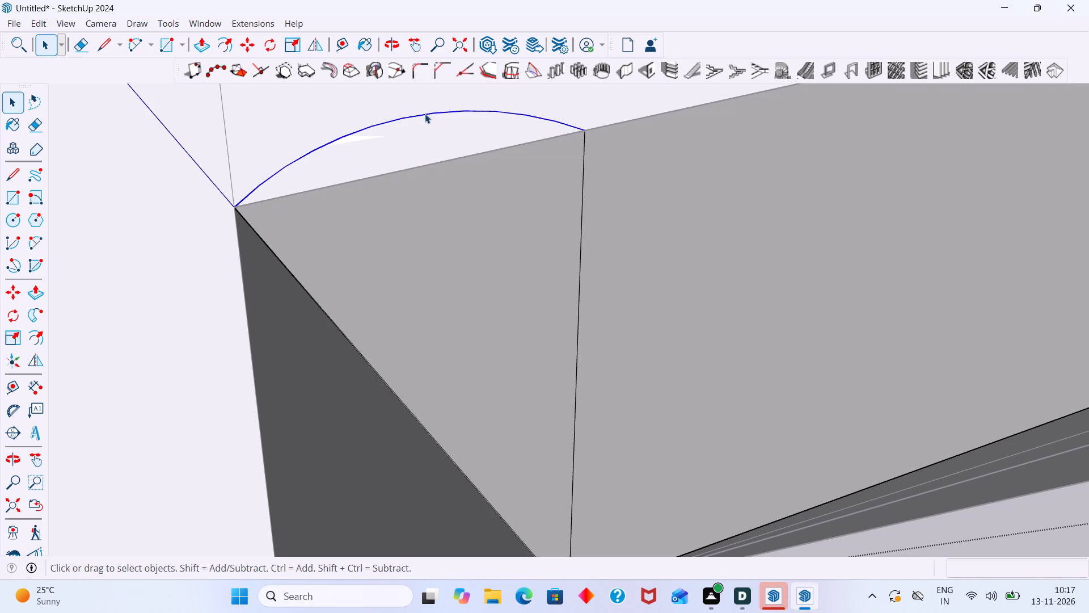
click(36, 361)
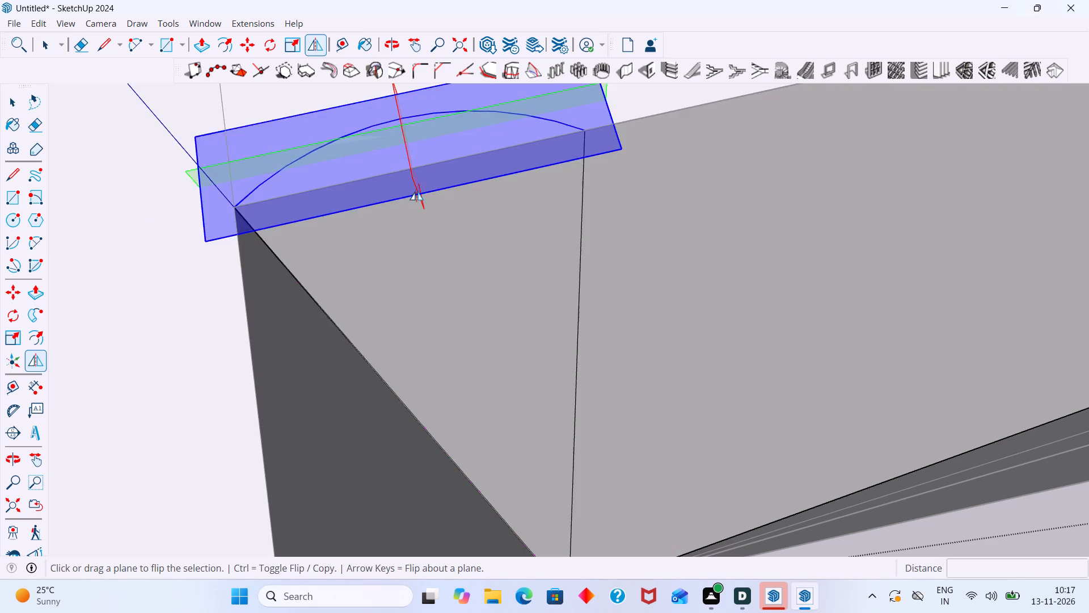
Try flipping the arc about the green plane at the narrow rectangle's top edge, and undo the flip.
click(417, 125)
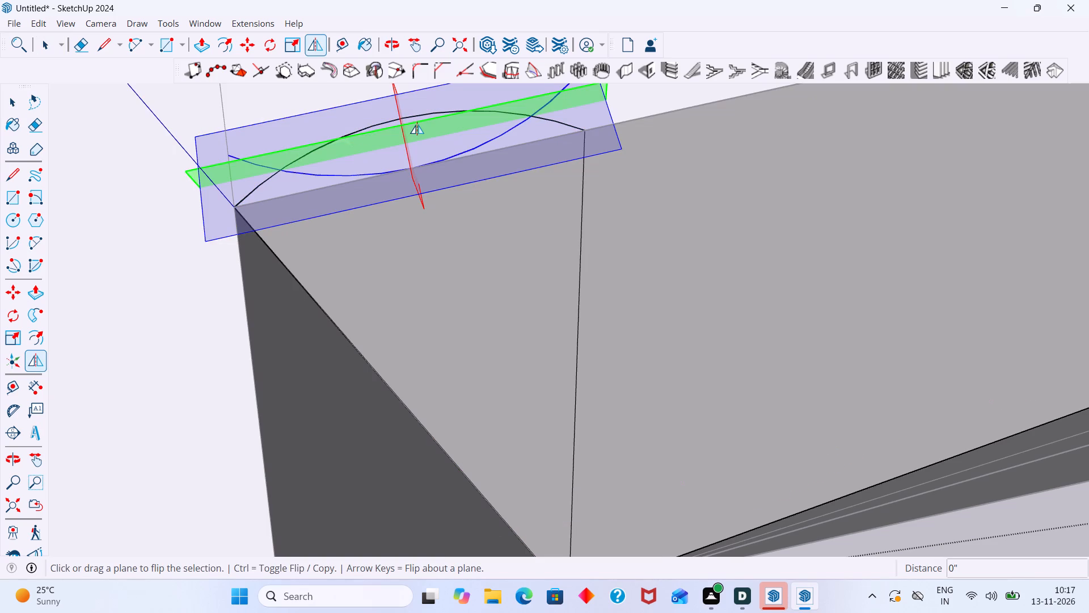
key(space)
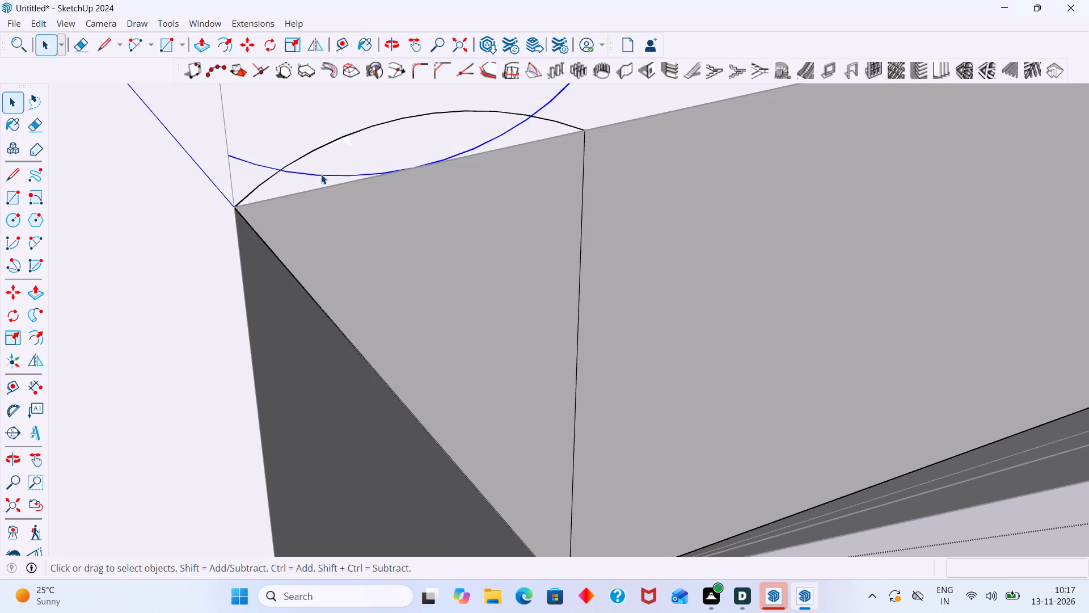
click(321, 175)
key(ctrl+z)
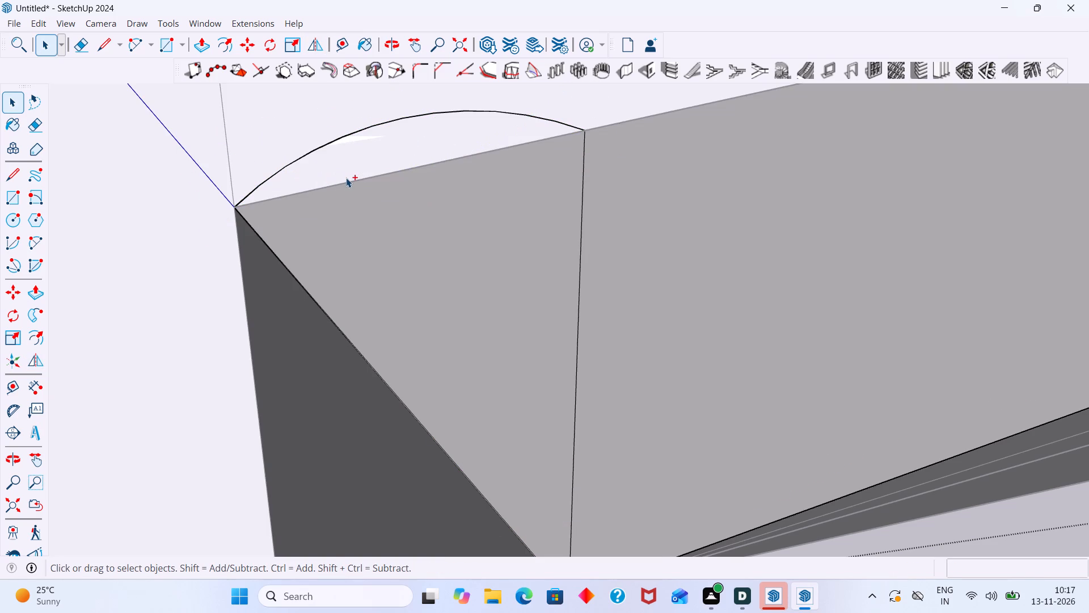
Undo the top-edge arc and the narrow rectangle on the corner wall strip.
key(ctrl+z)
scroll(489, 202, down, 11)
middle_drag(489, 222, 451, 201)
scroll(460, 205, down, 6)
middle_drag(483, 231, 453, 208)
scroll(483, 220, down, 3)
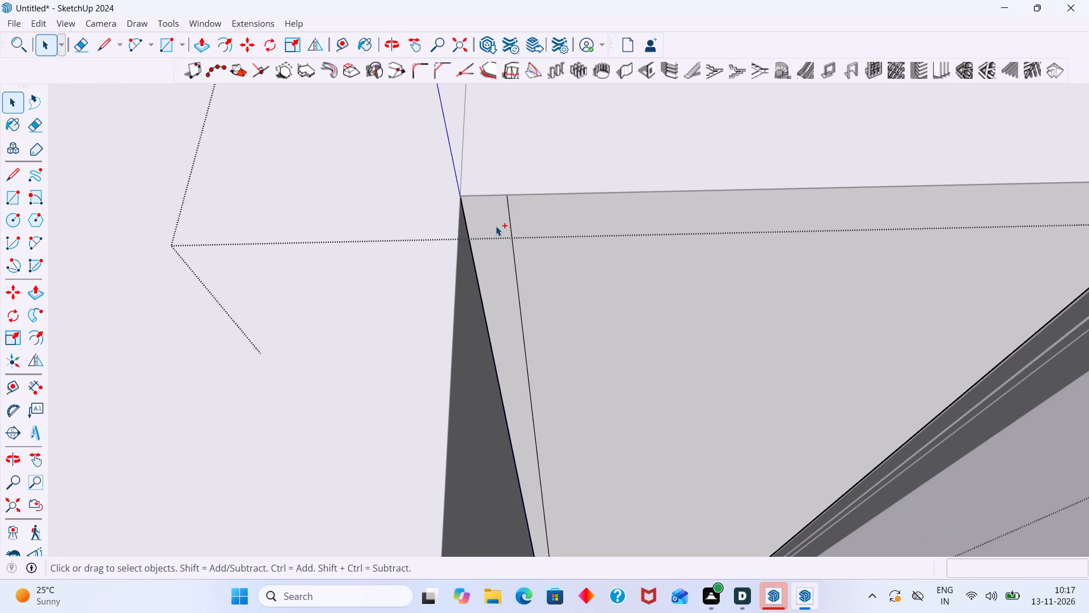
key(ctrl+z)
scroll(502, 231, down, 9)
key(space)
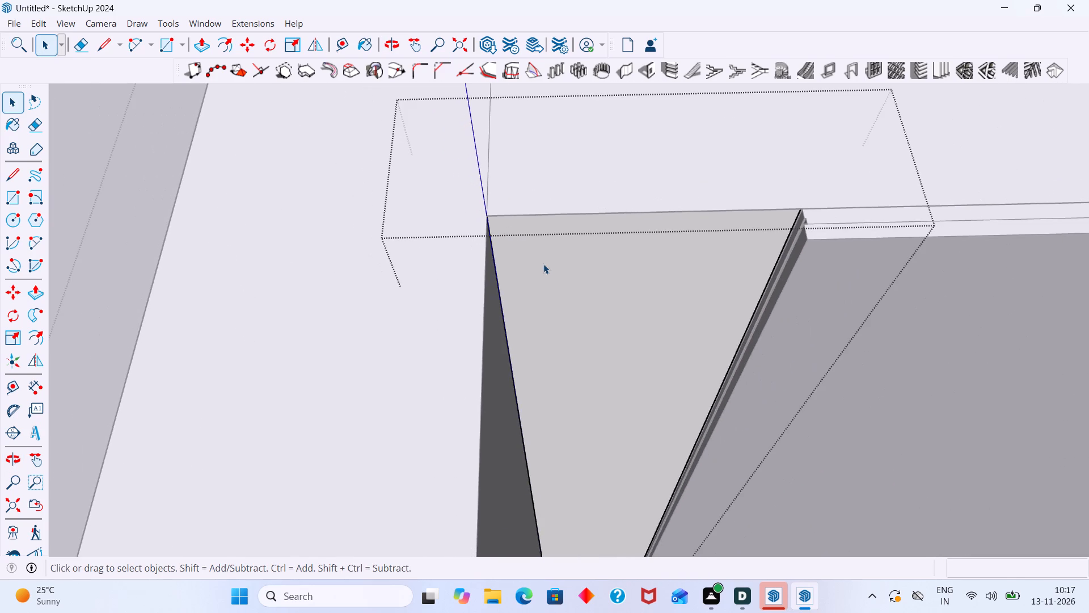
Draw a narrow rectangle about 13/16" by 10' on the strip face, from its top corner down to the bottom edge.
scroll(543, 264, down, 11)
middle_drag(689, 345, 705, 303)
scroll(633, 287, up, 7)
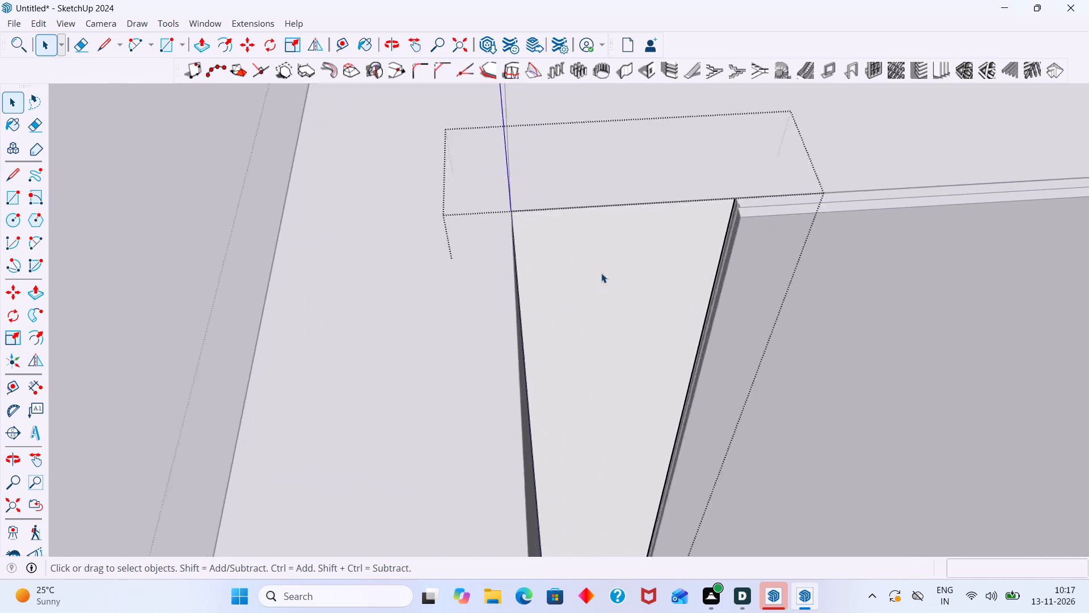
scroll(601, 273, up, 8)
double_click(511, 248)
click(489, 265)
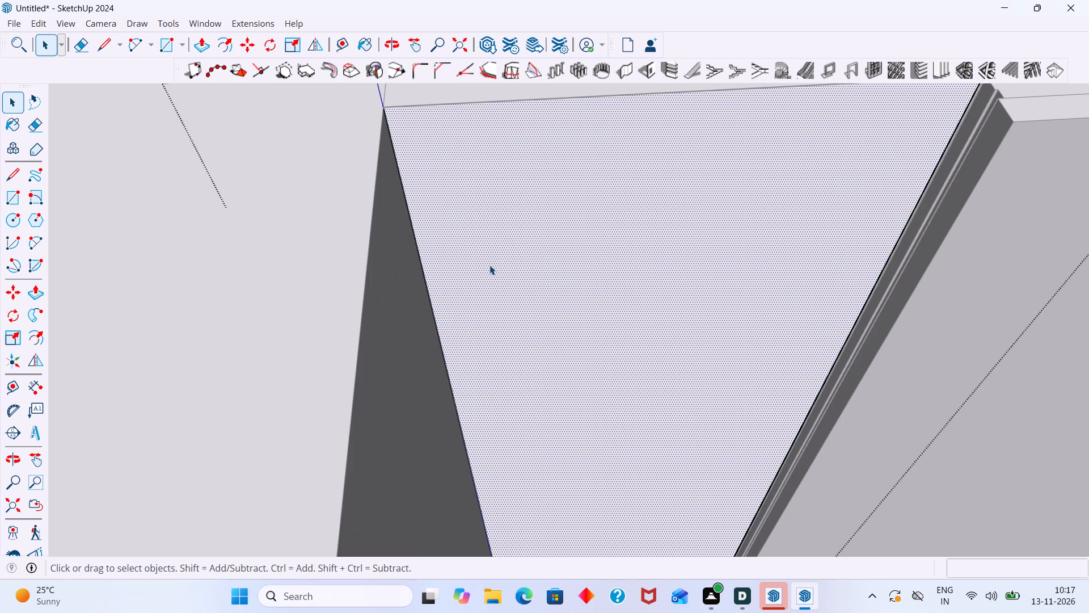
key(r)
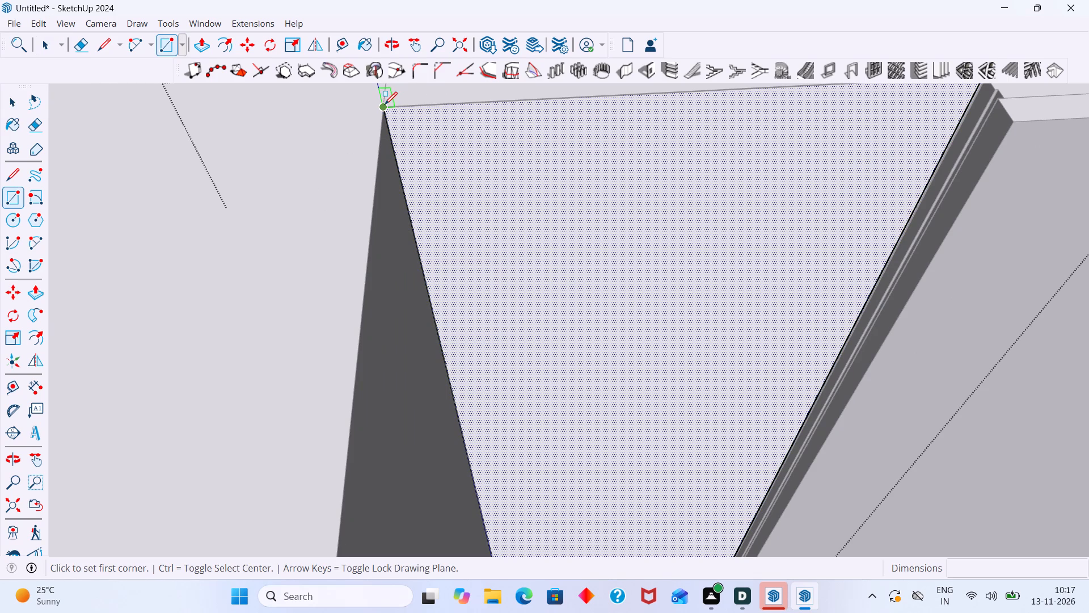
click(385, 104)
scroll(489, 263, down, 8)
middle_drag(487, 282, 484, 226)
scroll(496, 267, down, 2)
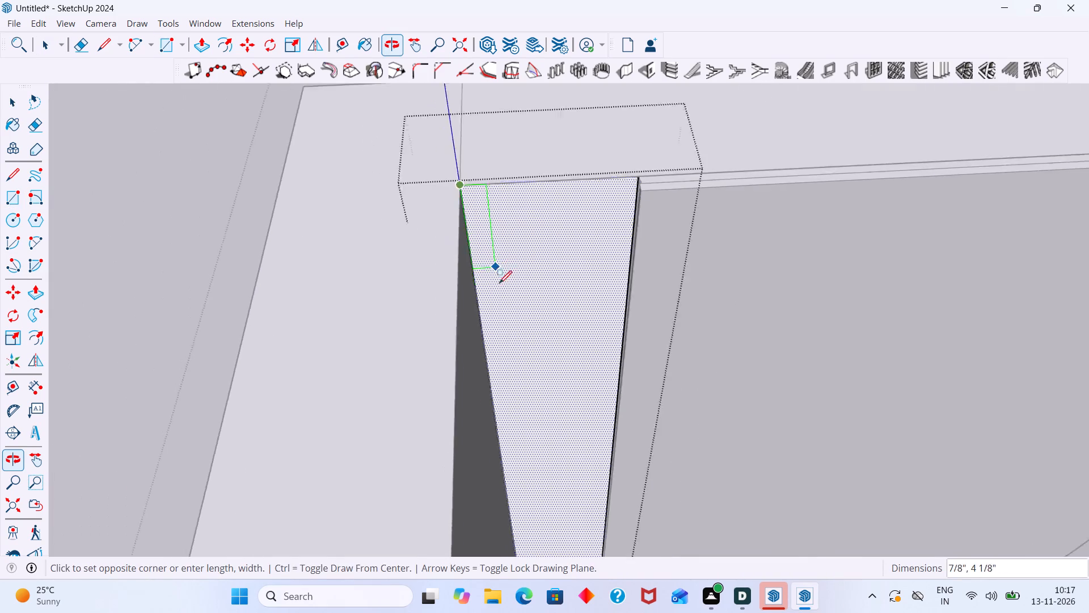
scroll(499, 283, down, 4)
middle_drag(504, 296, 491, 217)
scroll(491, 268, down, 9)
middle_drag(516, 378, 504, 233)
shift+middle_drag(517, 354, 516, 337)
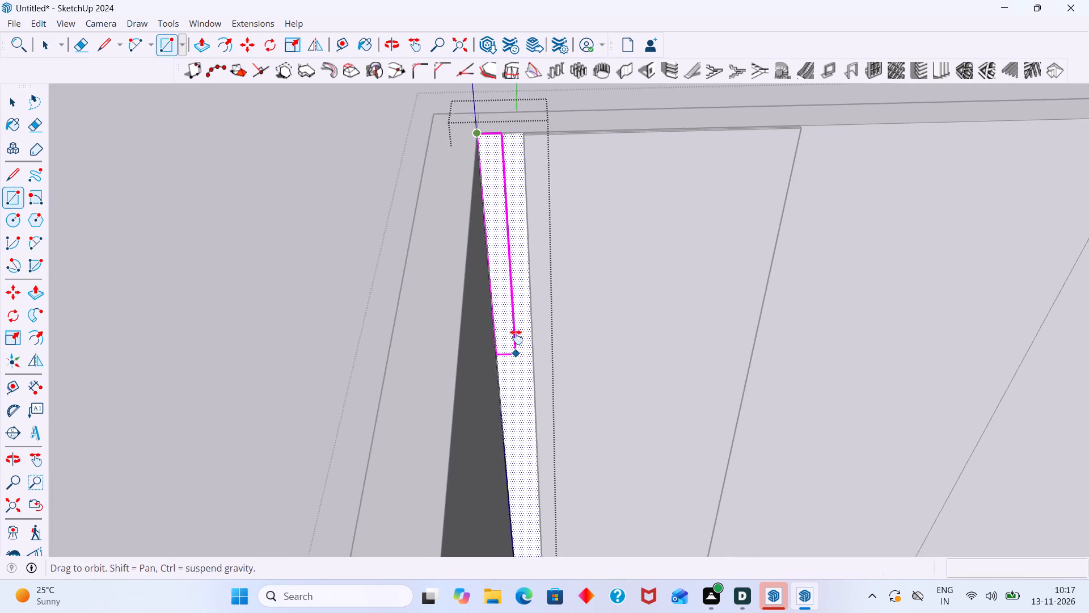
shift+middle_drag(516, 337, 518, 274)
scroll(518, 310, down, 10)
middle_drag(532, 395, 530, 316)
scroll(529, 360, up, 10)
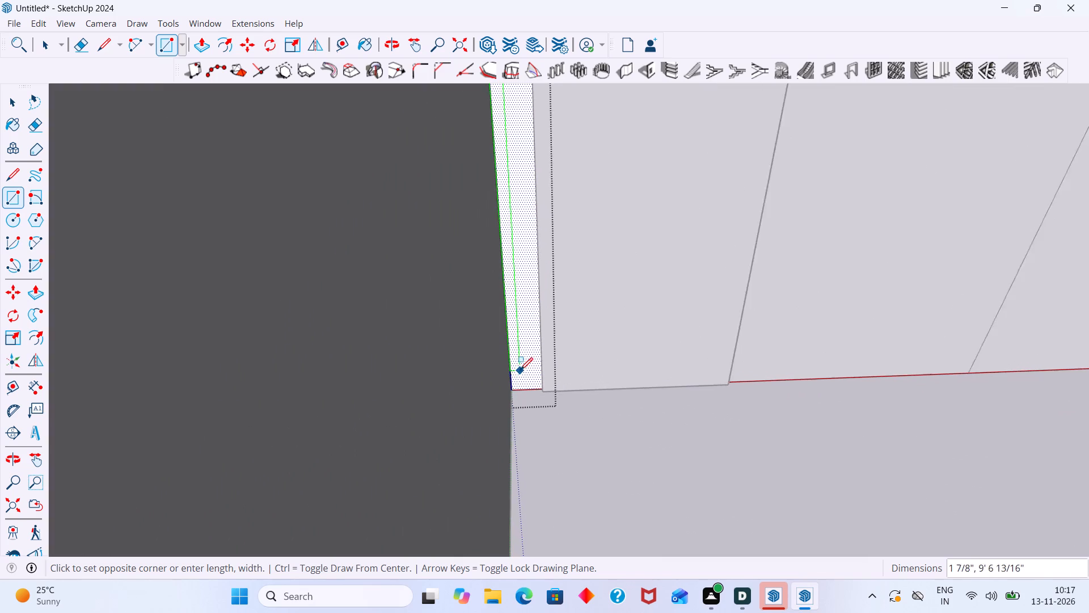
scroll(520, 370, up, 8)
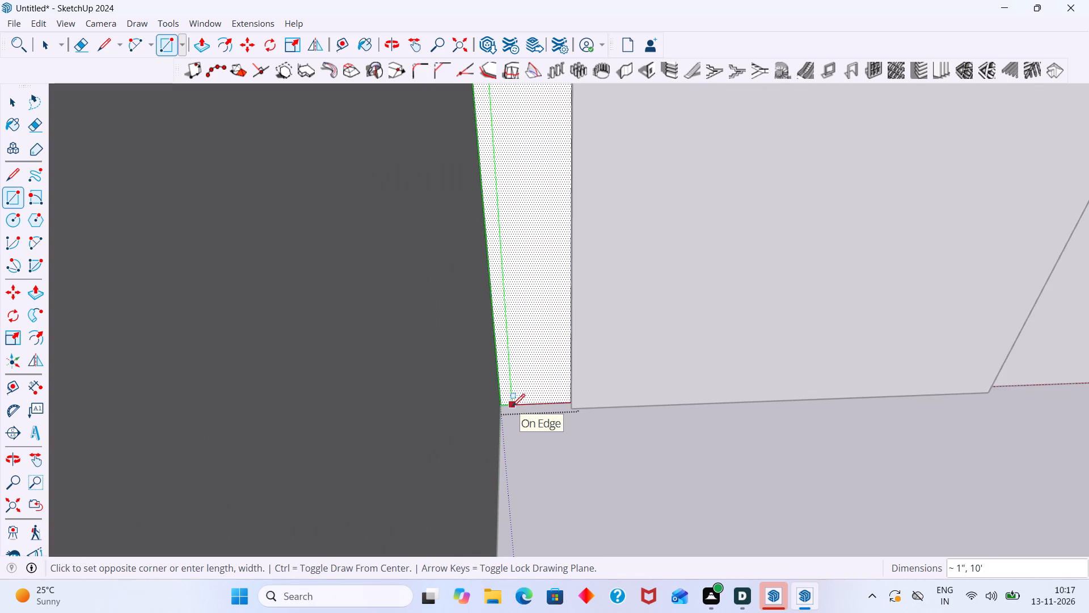
click(510, 406)
key(space)
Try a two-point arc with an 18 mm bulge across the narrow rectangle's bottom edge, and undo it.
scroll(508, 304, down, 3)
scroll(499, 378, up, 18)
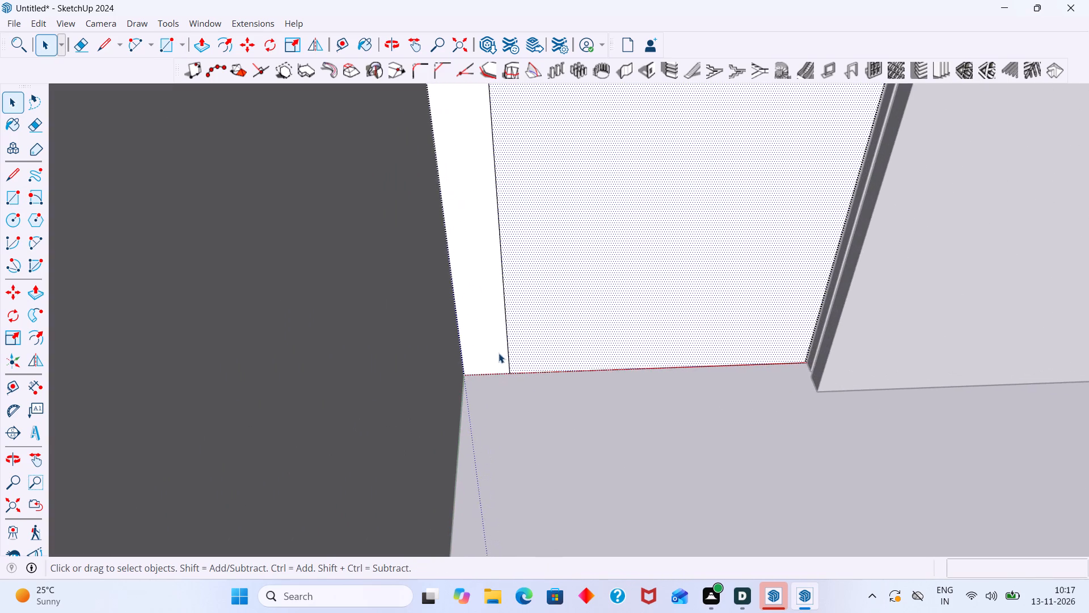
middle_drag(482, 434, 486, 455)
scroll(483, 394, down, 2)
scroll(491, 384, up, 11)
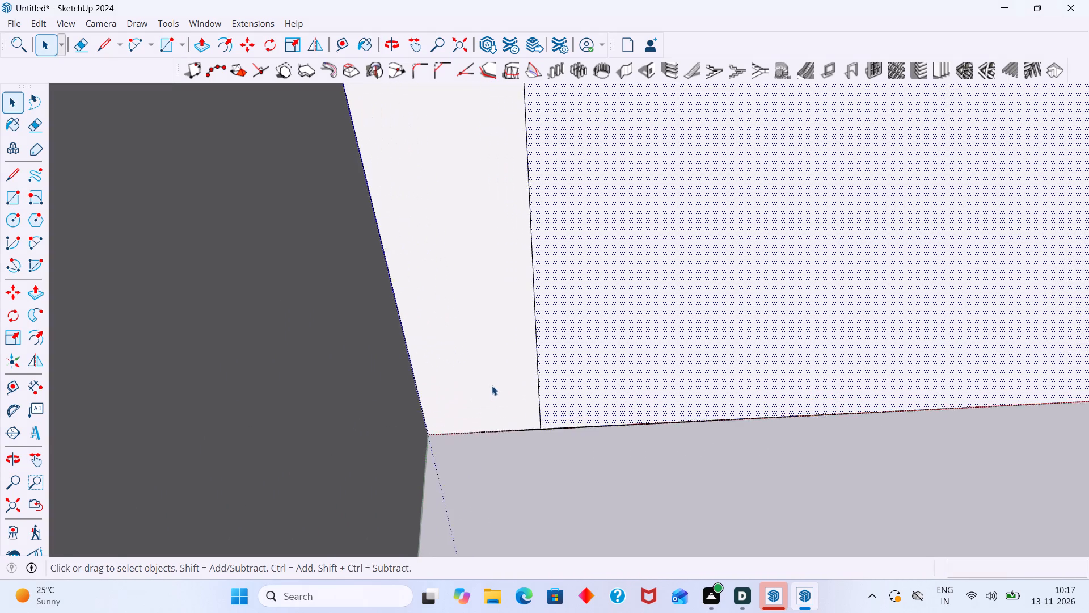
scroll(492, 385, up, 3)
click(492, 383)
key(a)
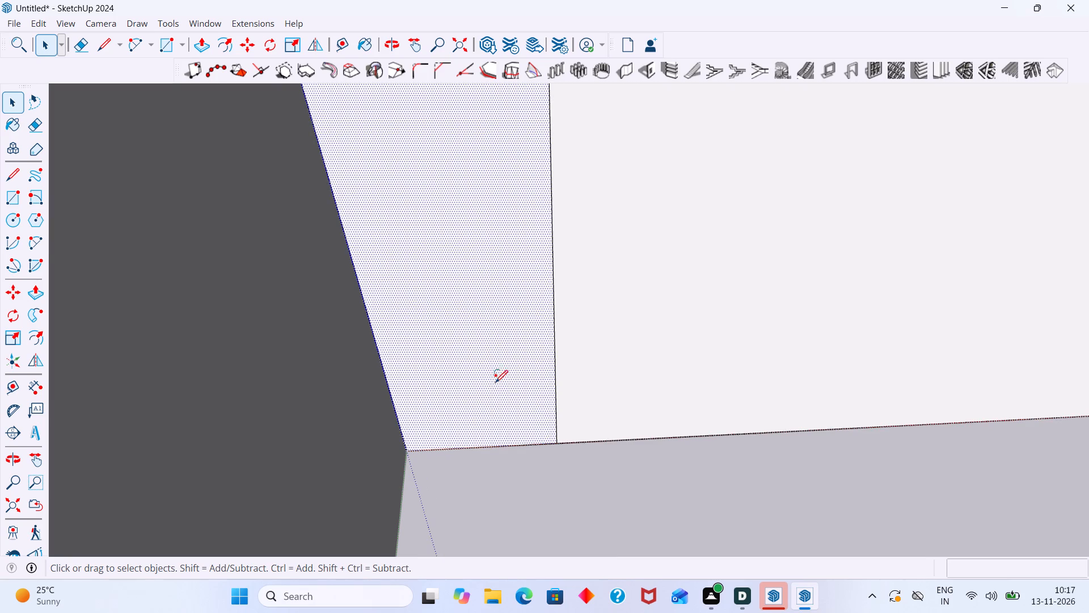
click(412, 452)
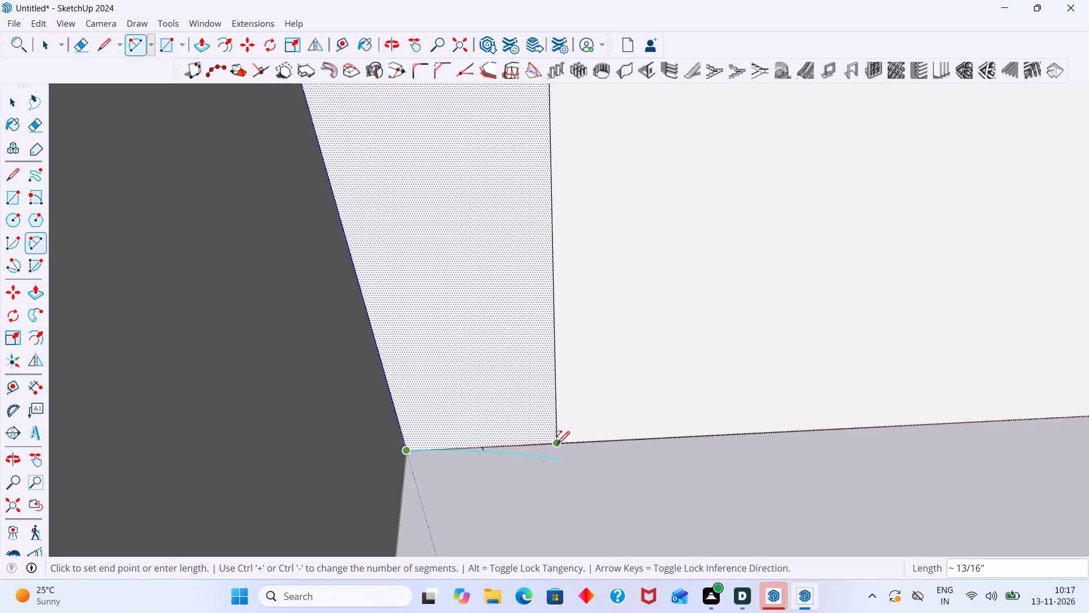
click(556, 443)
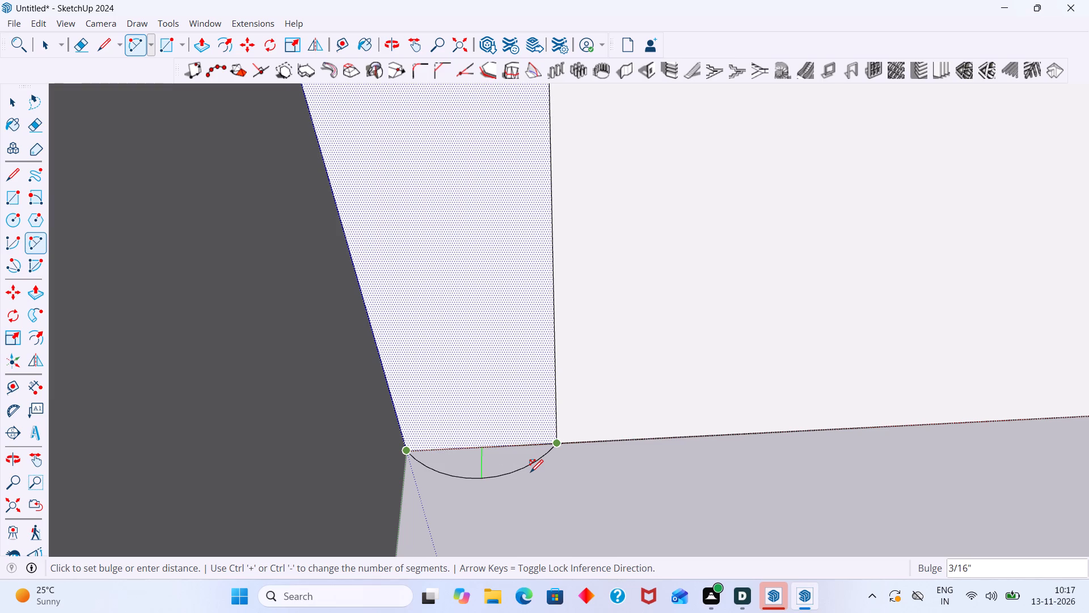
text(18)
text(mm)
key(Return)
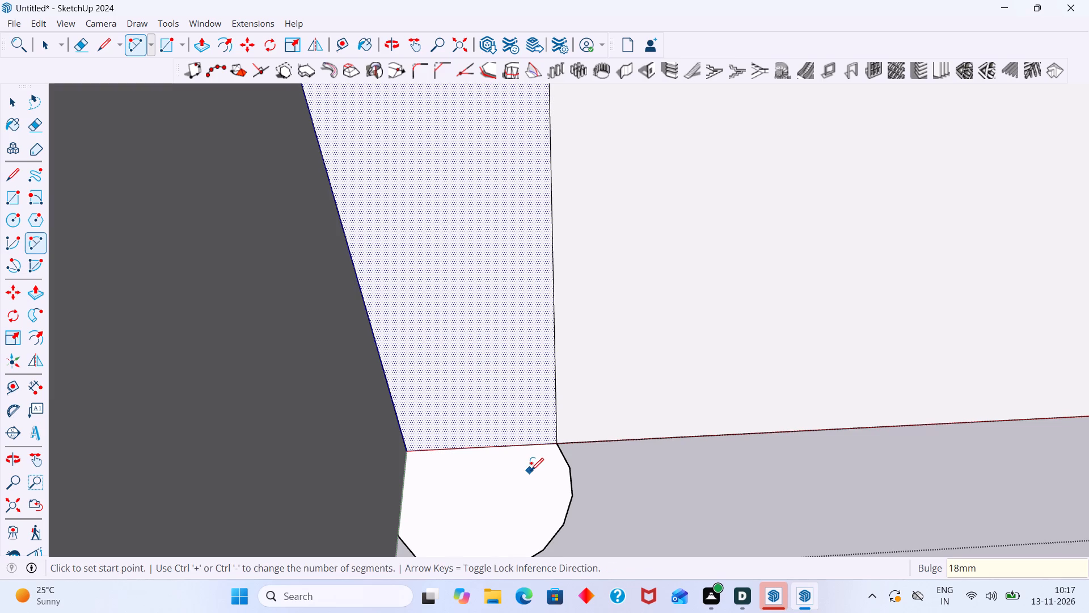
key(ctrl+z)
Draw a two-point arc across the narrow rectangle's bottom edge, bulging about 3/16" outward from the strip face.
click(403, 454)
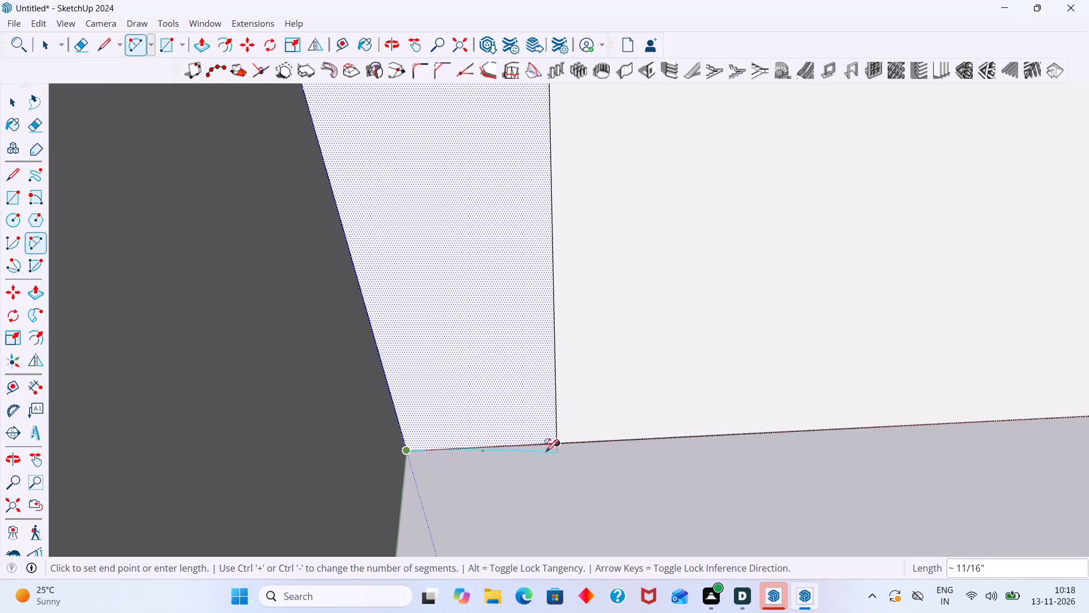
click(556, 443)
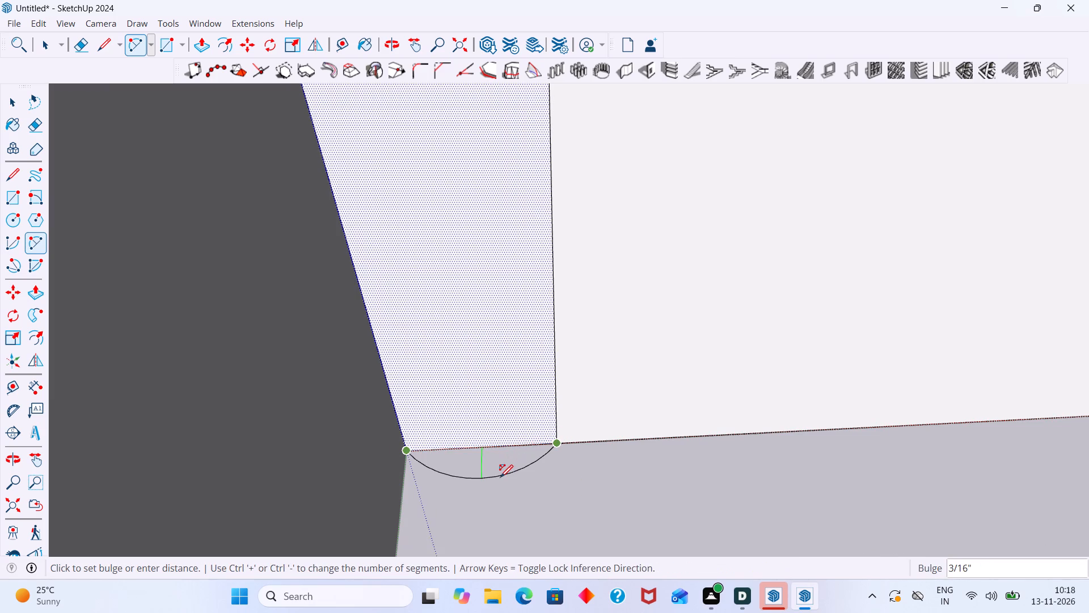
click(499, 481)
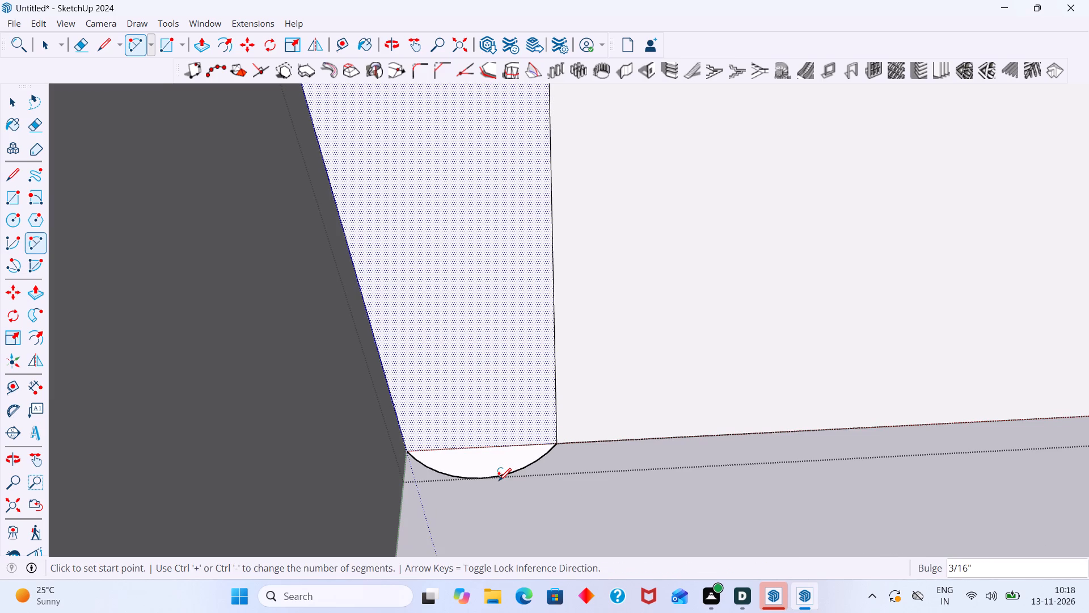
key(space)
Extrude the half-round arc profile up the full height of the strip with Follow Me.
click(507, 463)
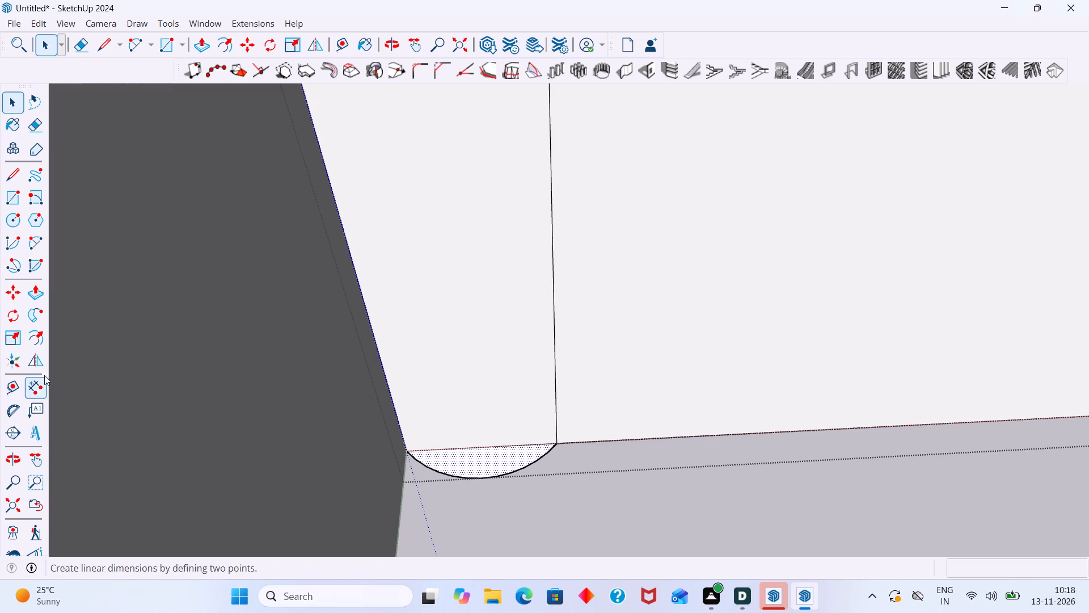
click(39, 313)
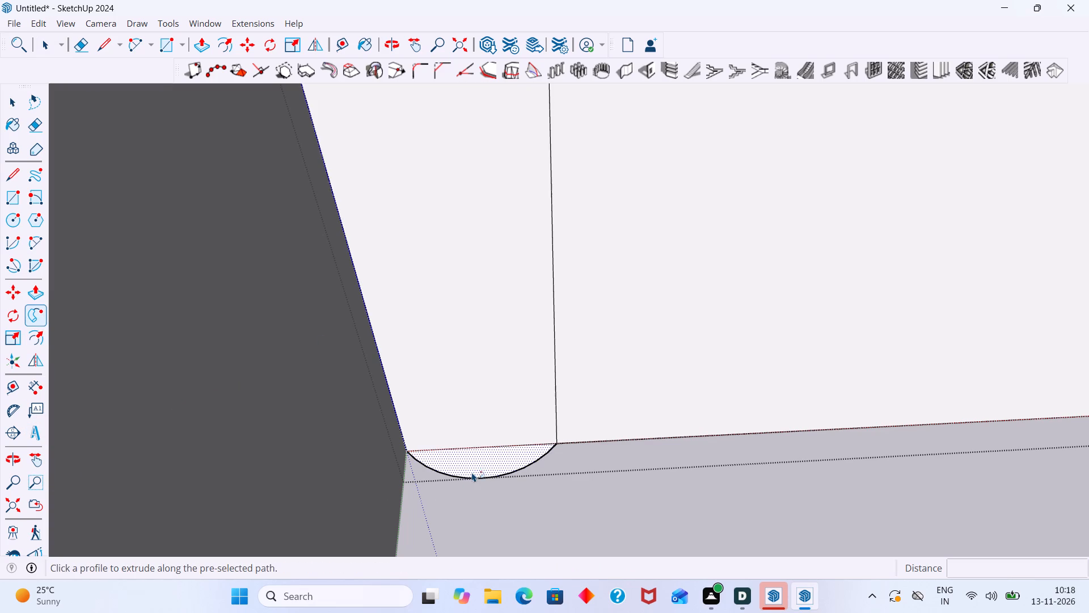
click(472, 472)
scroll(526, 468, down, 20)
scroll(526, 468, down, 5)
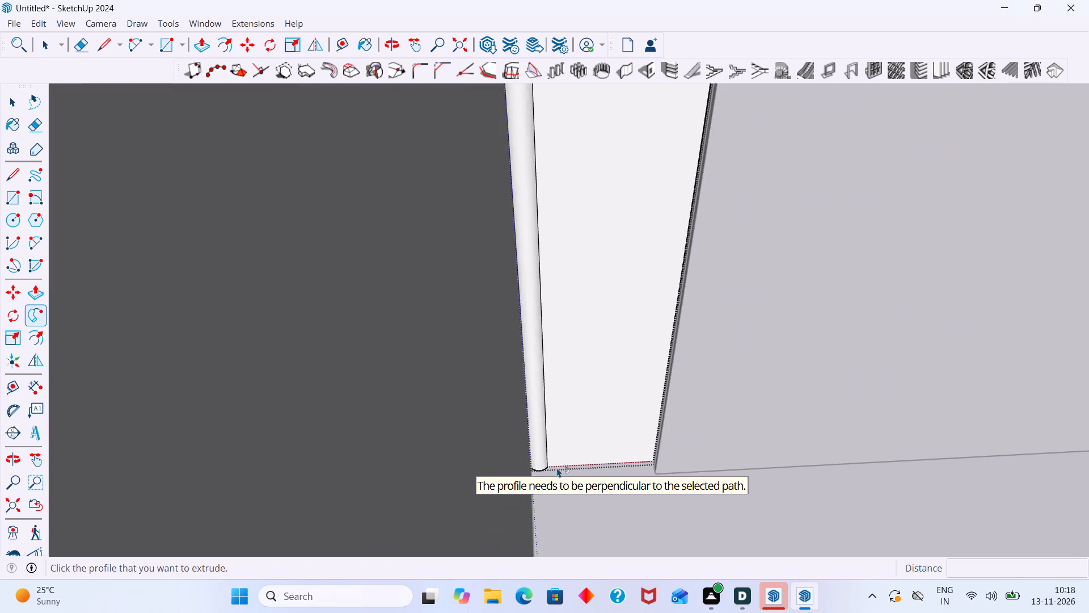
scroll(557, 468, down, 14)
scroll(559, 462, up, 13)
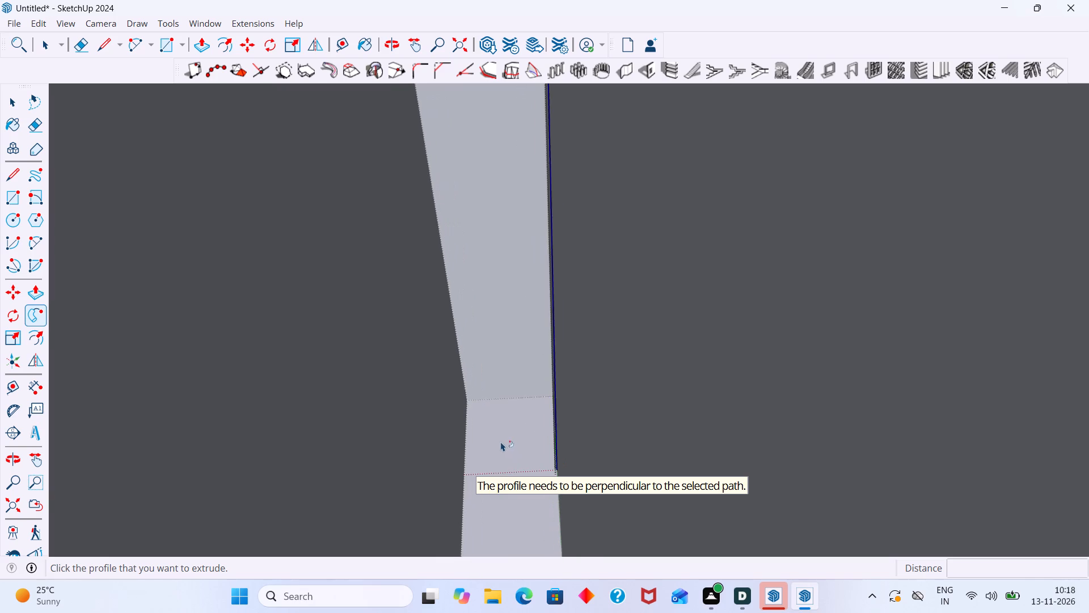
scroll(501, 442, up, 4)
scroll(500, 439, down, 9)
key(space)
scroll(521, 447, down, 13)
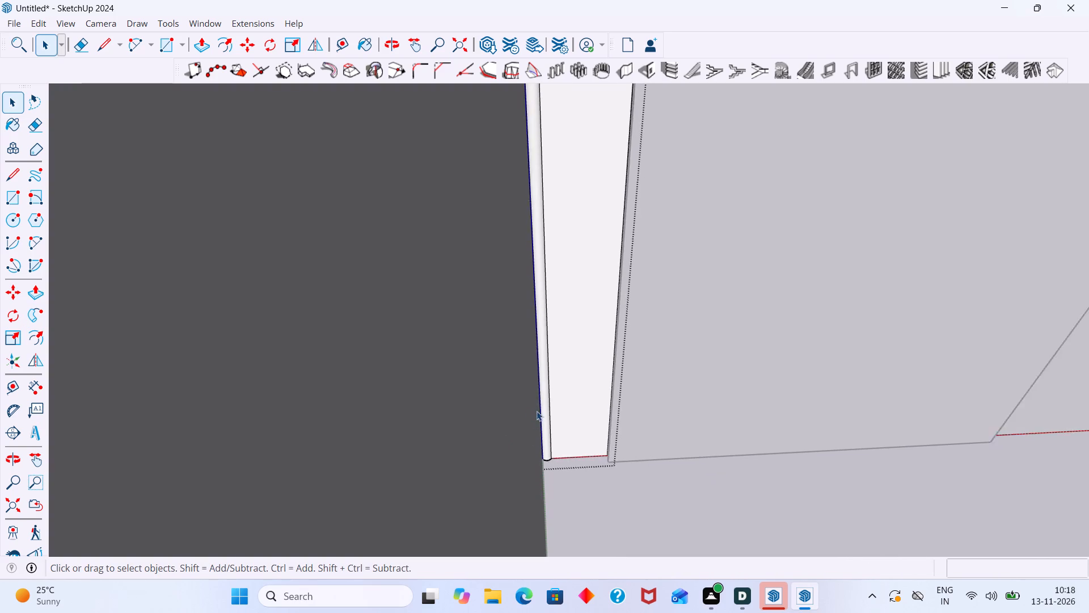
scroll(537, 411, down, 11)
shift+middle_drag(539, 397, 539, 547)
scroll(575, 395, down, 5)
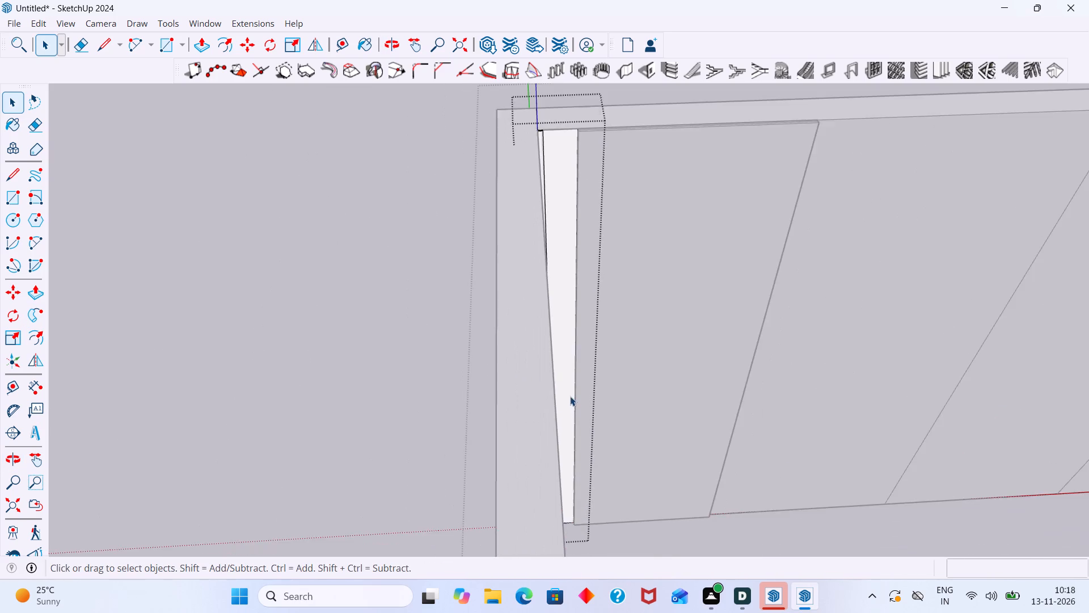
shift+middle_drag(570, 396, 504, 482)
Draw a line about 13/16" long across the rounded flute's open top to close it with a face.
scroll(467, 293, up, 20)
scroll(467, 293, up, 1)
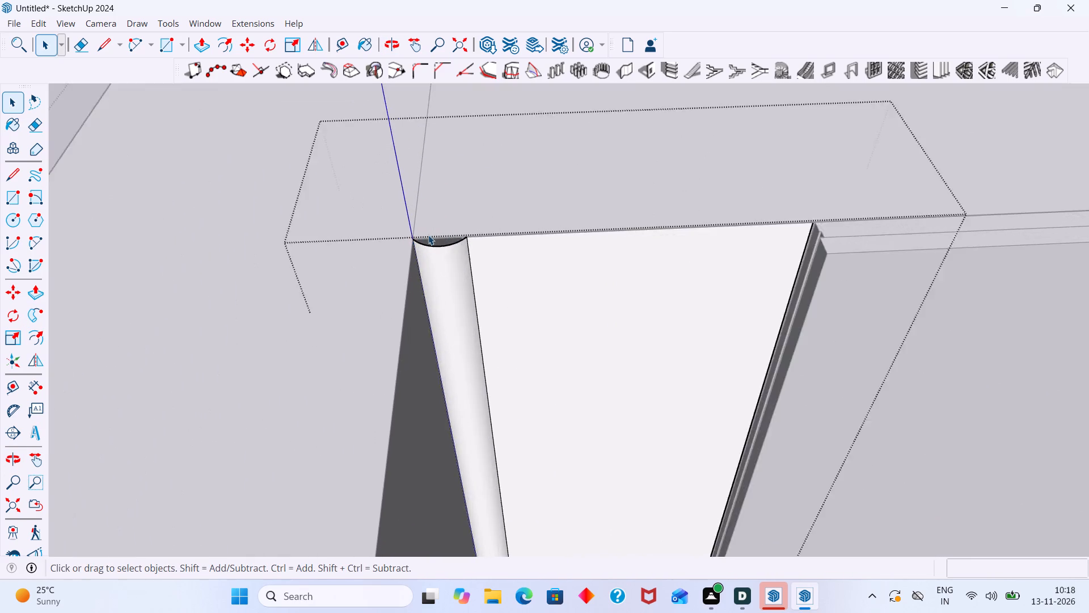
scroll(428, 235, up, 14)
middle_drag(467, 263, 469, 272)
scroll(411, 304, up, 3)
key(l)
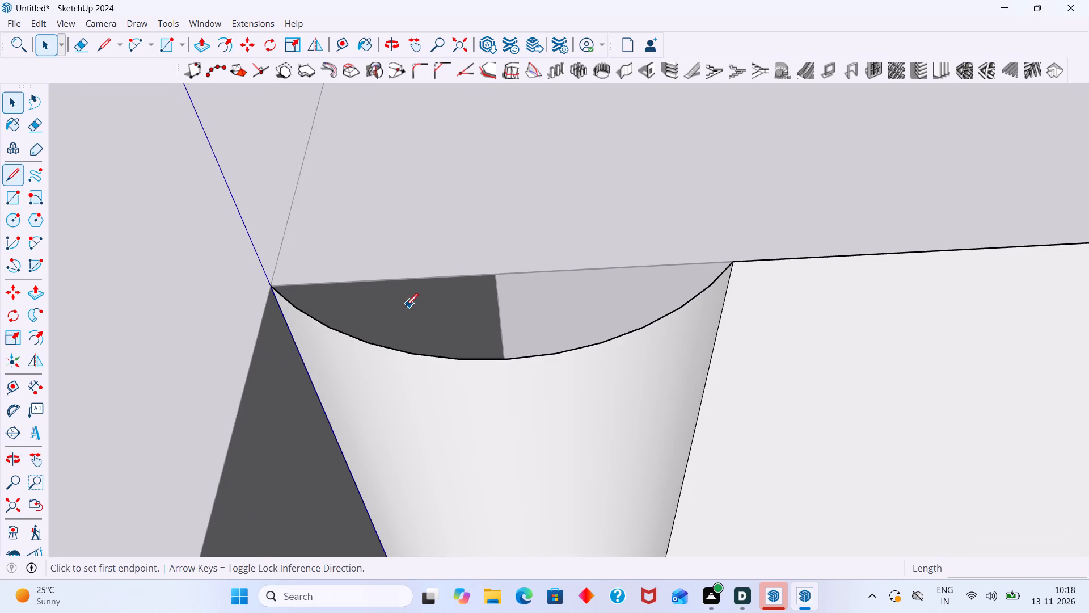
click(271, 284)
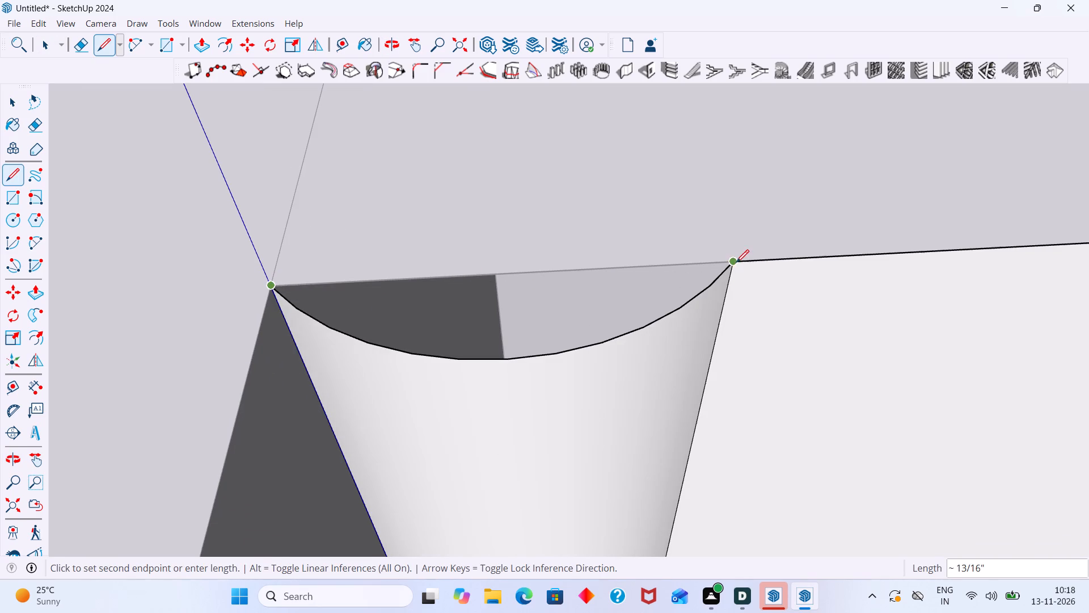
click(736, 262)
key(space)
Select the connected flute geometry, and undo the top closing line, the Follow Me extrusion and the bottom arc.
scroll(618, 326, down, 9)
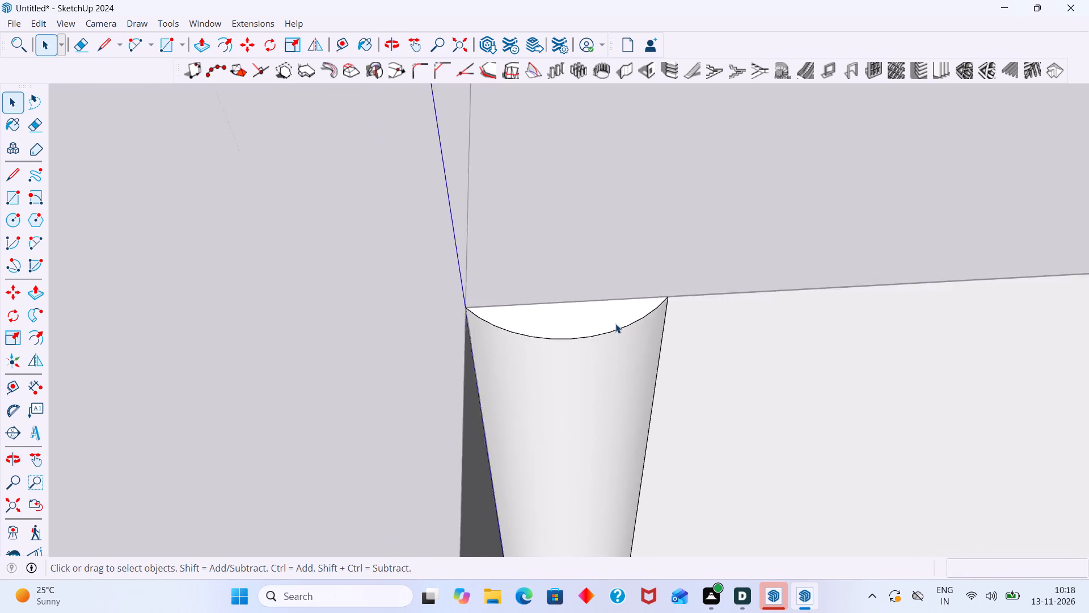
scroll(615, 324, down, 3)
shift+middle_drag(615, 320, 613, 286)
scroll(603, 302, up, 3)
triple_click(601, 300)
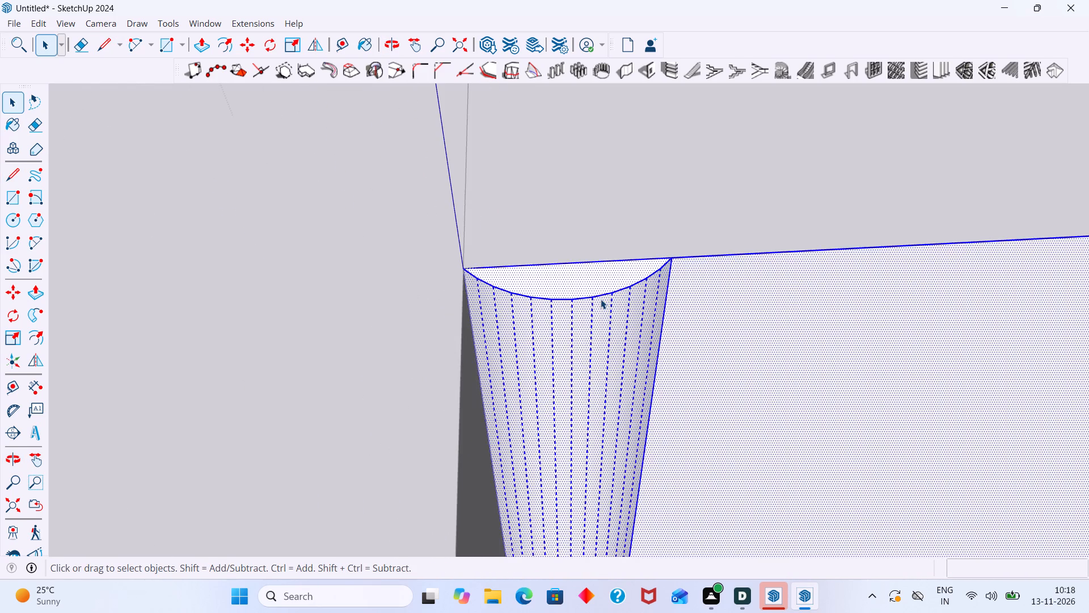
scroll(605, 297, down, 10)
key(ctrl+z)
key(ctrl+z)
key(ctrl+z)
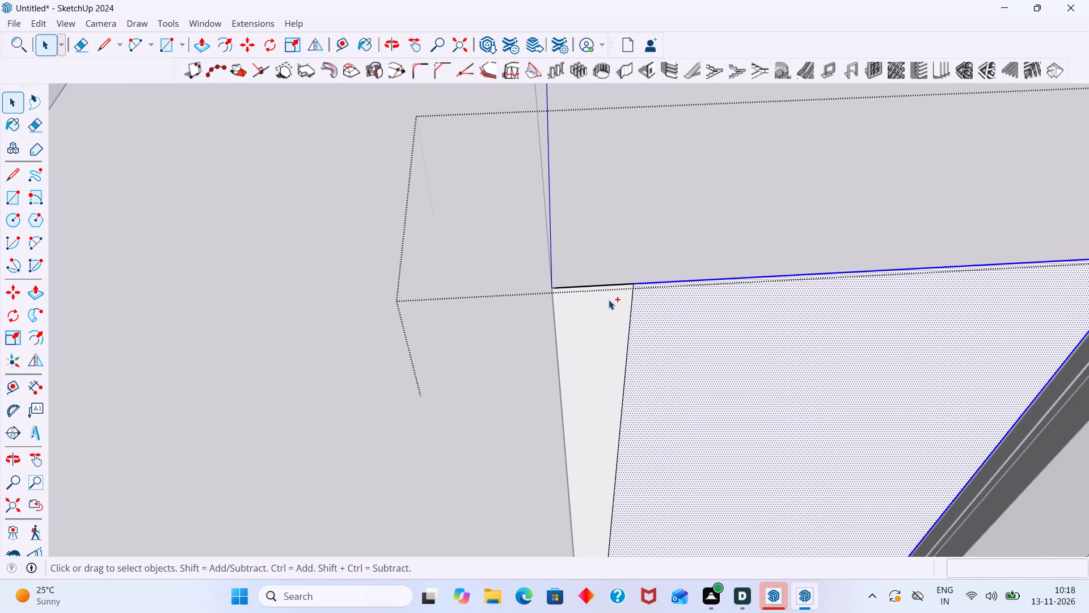
Exit editing of the corner wall strip group.
ctrl+scroll(607, 305, down, 17)
shift+middle_drag(610, 371, 564, 254)
middle_drag(550, 313, 531, 314)
click(323, 267)
scroll(478, 285, down, 2)
middle_drag(551, 337, 523, 301)
scroll(528, 309, down, 3)
shift+middle_drag(544, 345, 553, 298)
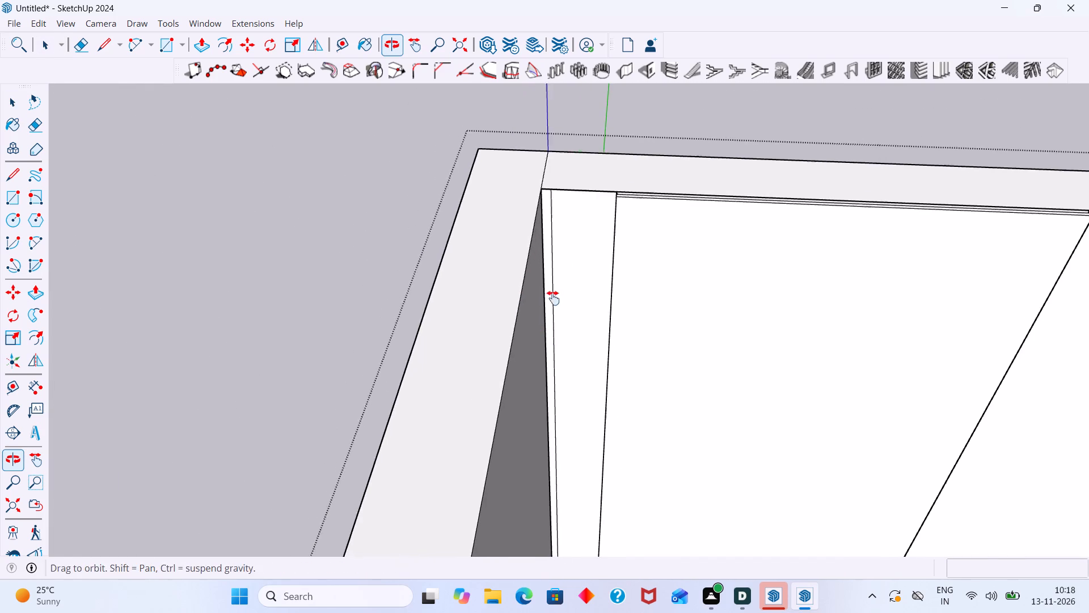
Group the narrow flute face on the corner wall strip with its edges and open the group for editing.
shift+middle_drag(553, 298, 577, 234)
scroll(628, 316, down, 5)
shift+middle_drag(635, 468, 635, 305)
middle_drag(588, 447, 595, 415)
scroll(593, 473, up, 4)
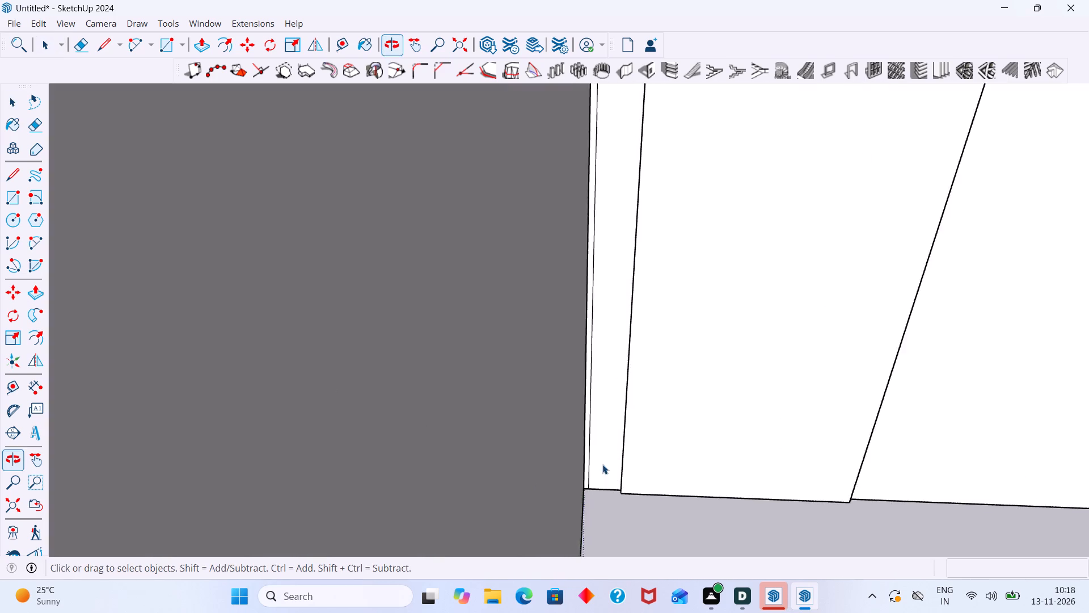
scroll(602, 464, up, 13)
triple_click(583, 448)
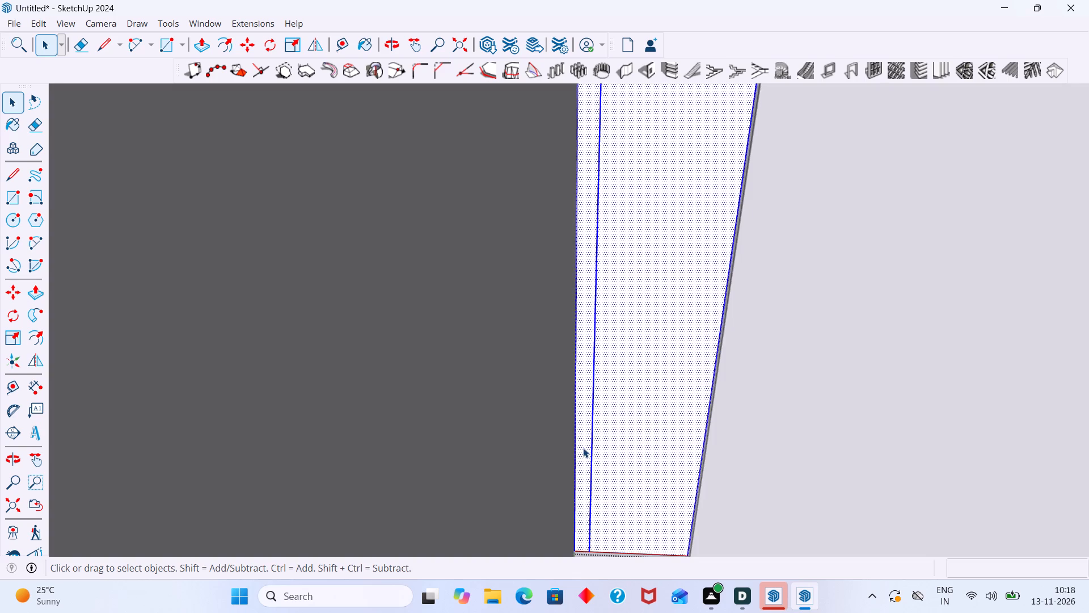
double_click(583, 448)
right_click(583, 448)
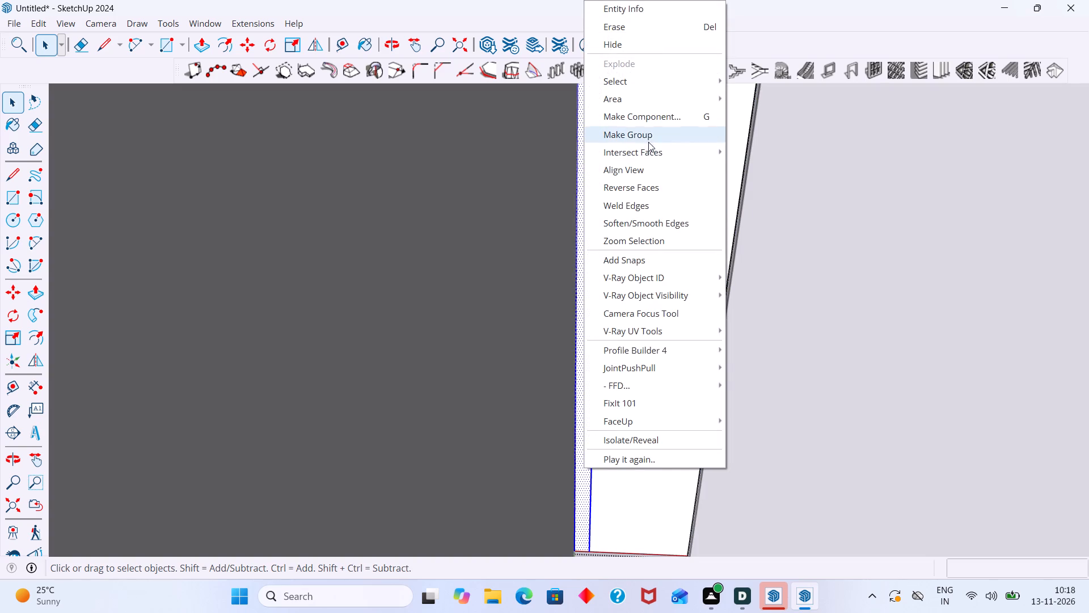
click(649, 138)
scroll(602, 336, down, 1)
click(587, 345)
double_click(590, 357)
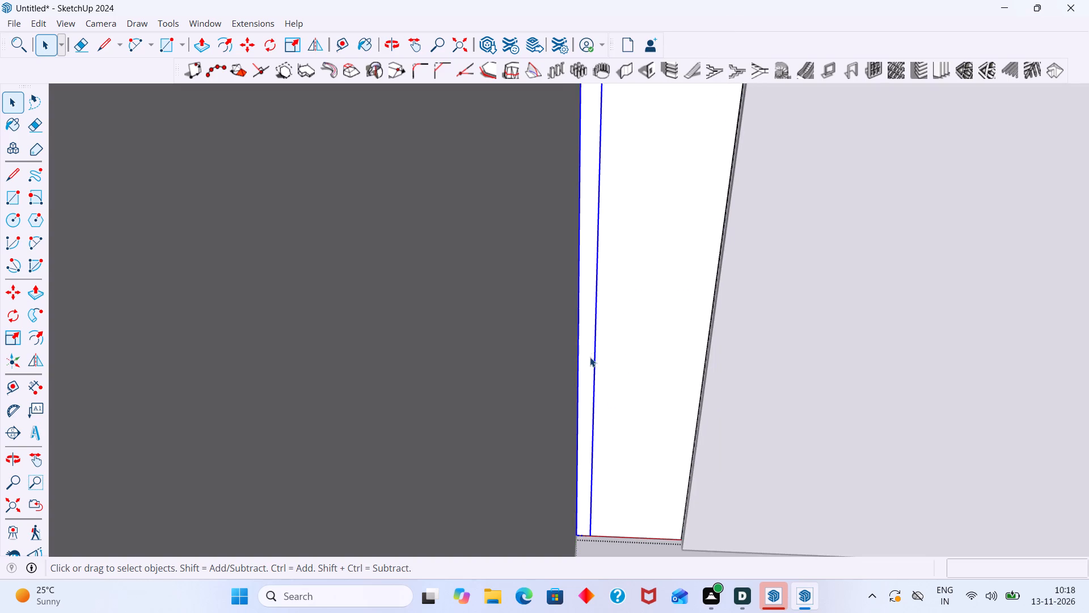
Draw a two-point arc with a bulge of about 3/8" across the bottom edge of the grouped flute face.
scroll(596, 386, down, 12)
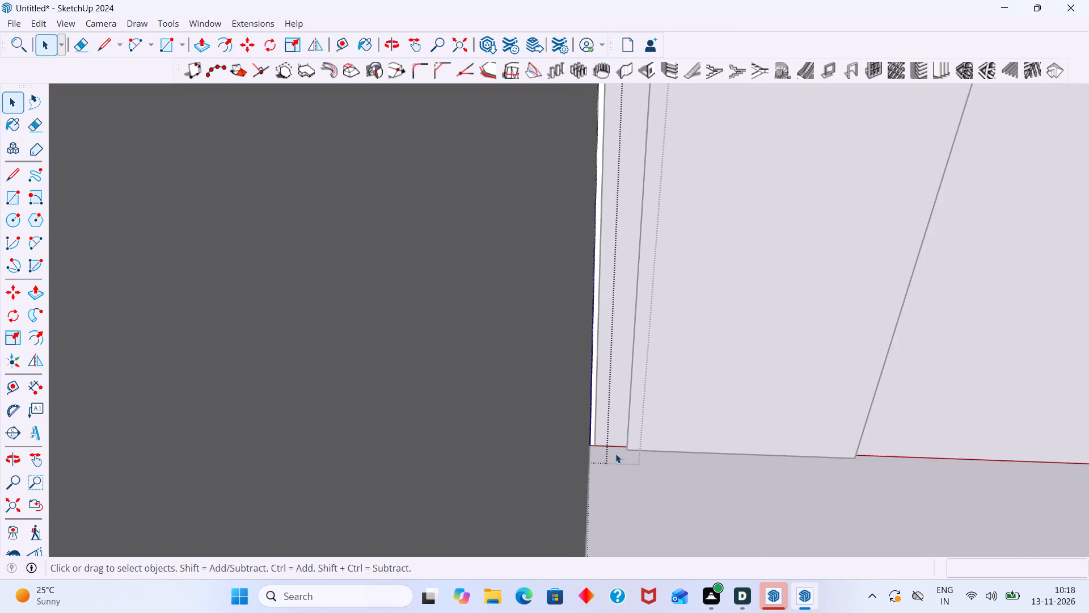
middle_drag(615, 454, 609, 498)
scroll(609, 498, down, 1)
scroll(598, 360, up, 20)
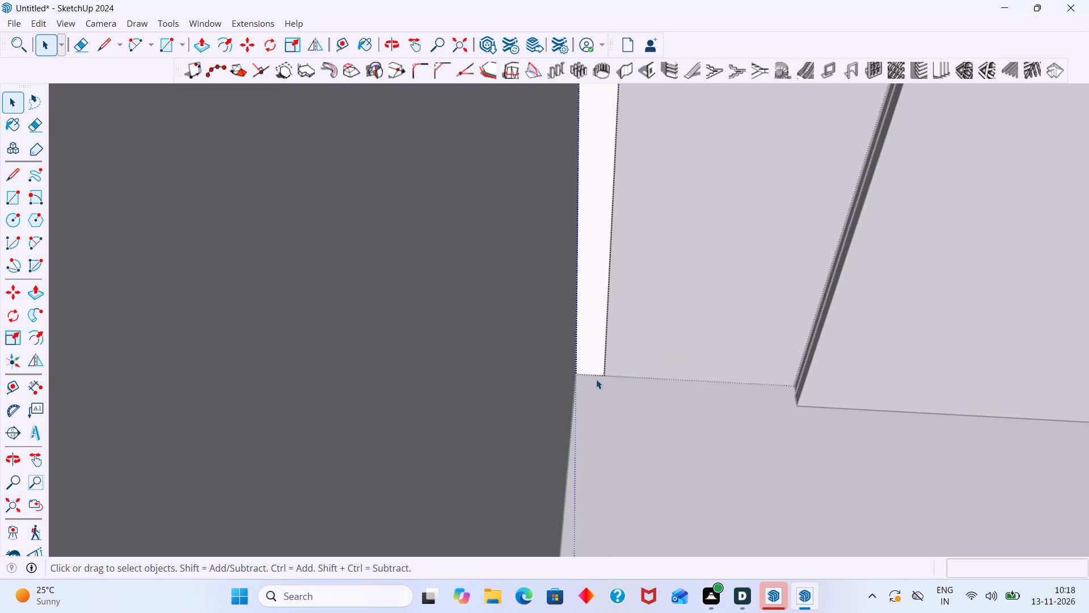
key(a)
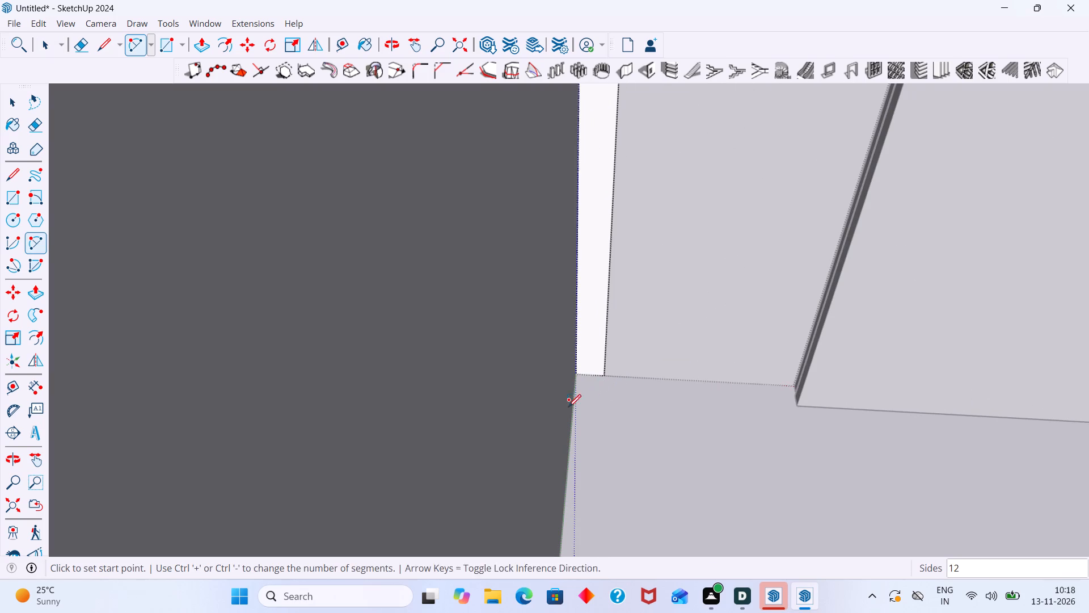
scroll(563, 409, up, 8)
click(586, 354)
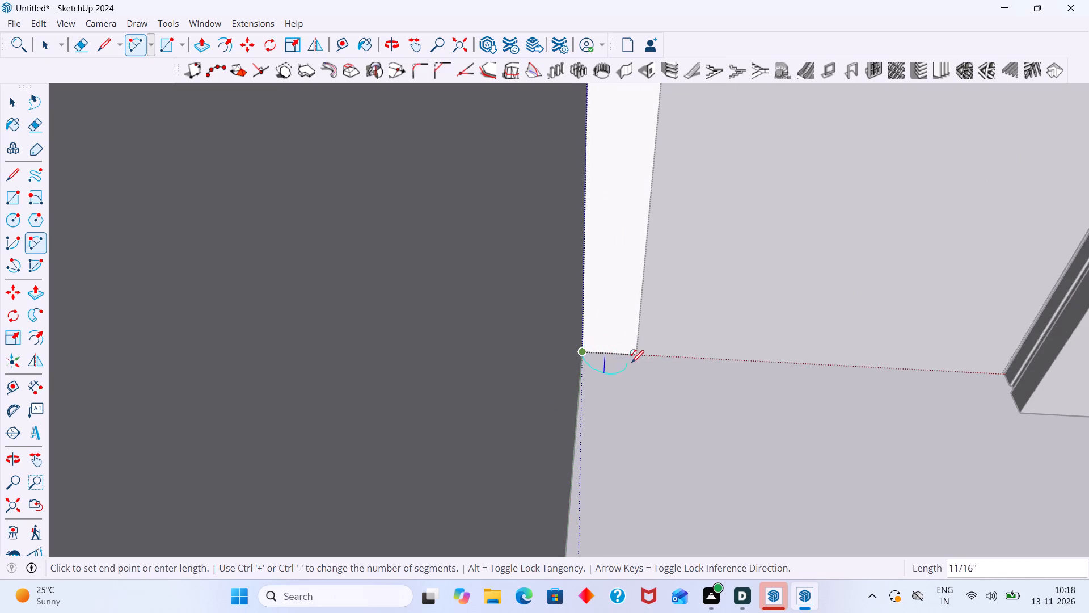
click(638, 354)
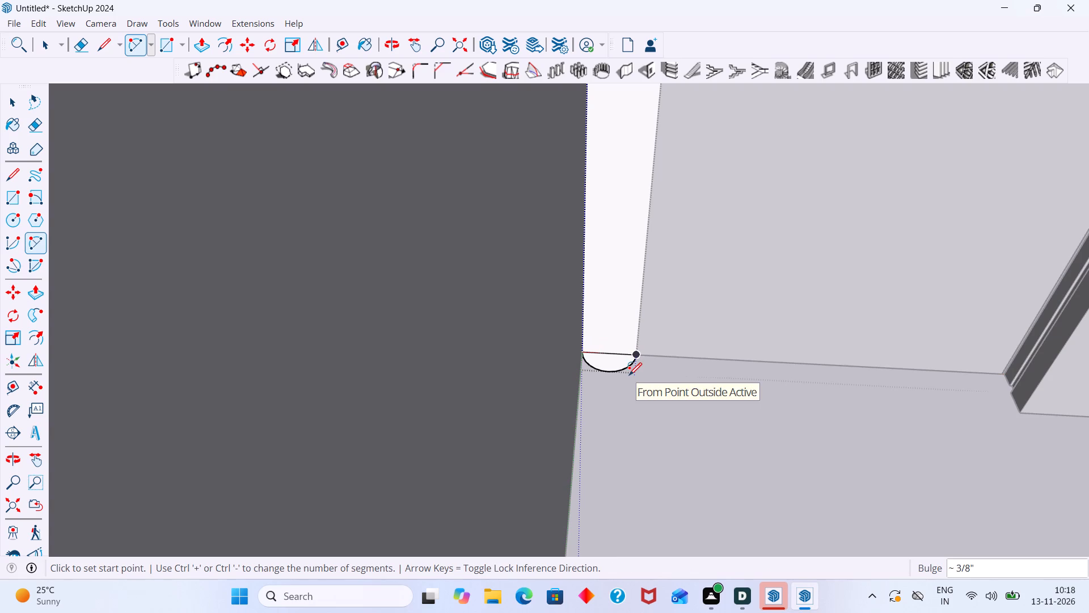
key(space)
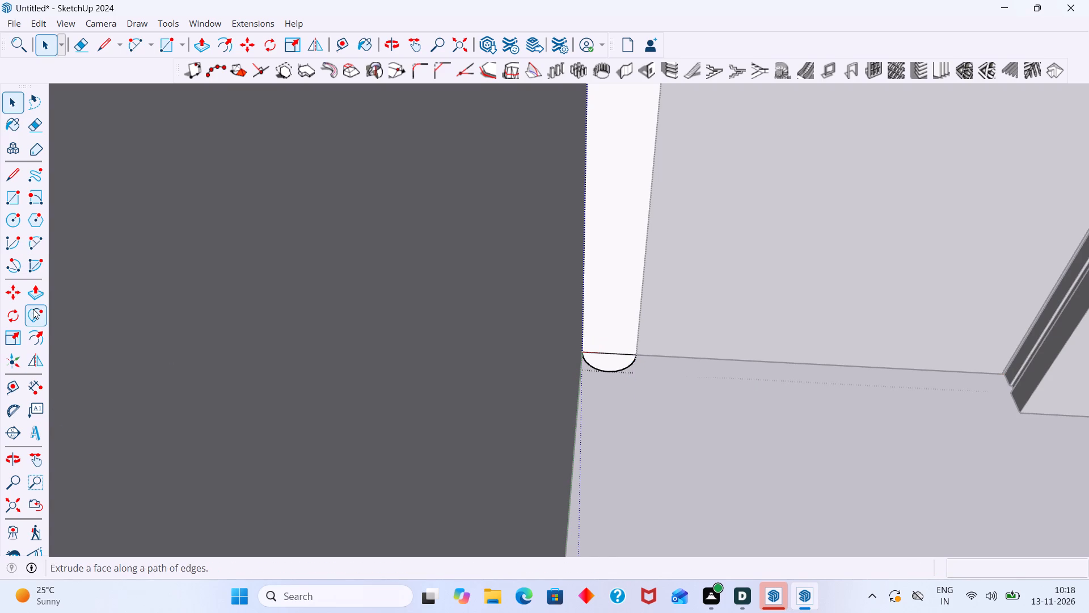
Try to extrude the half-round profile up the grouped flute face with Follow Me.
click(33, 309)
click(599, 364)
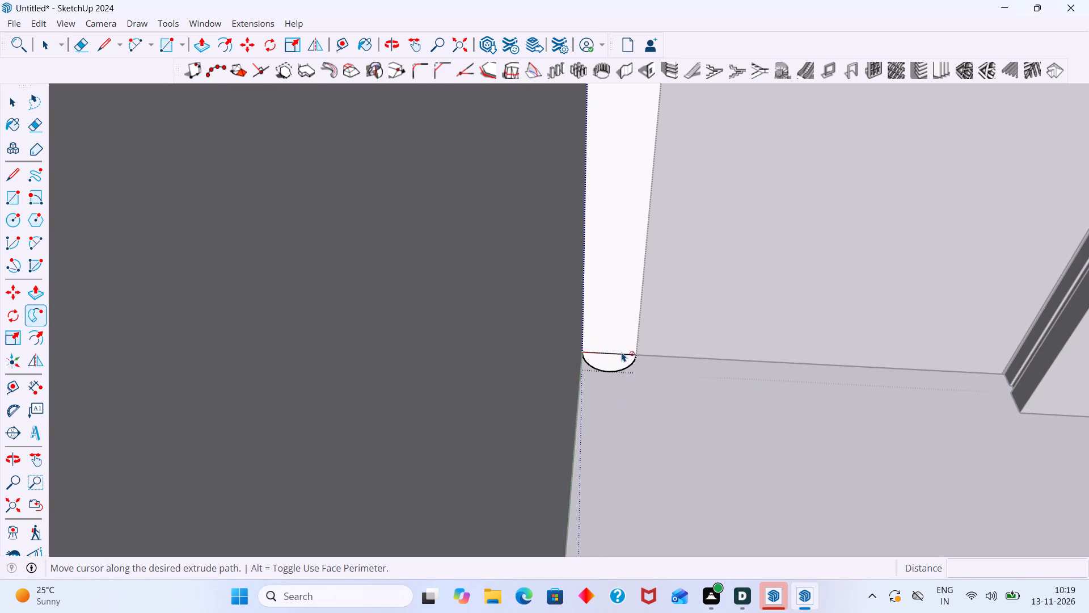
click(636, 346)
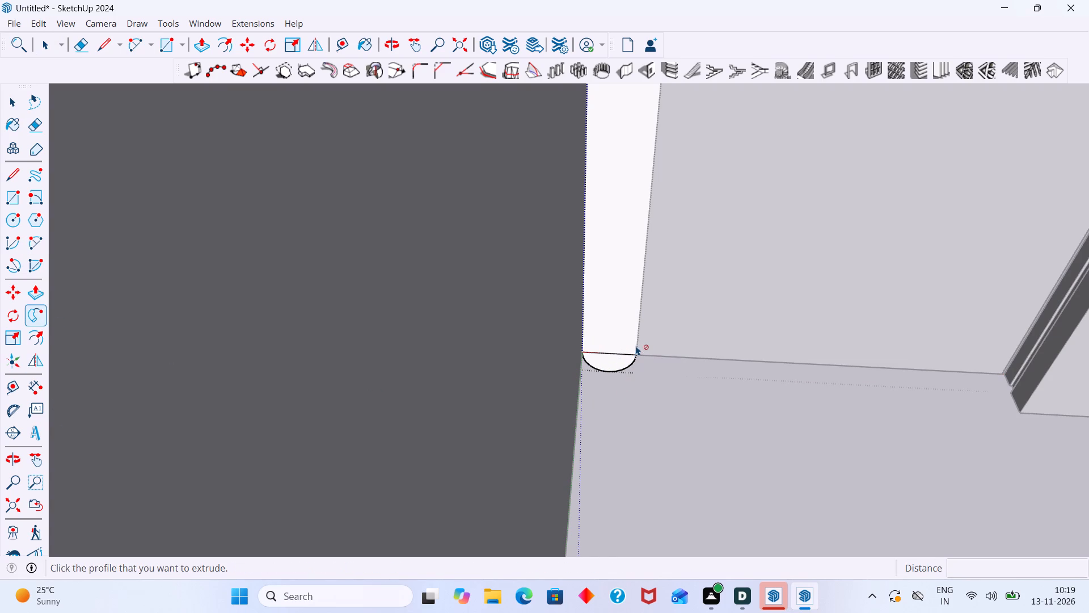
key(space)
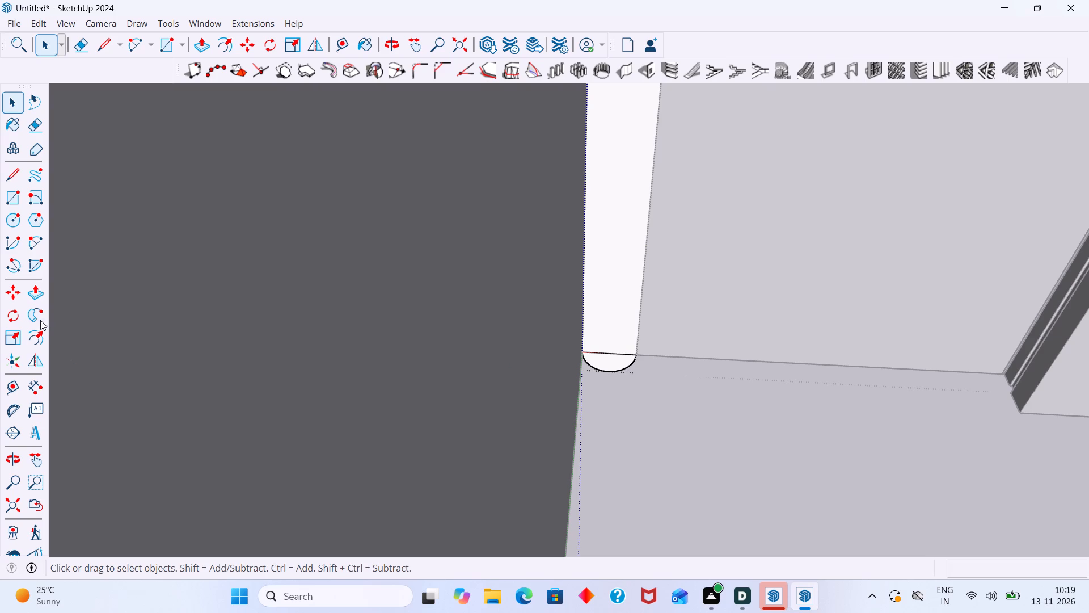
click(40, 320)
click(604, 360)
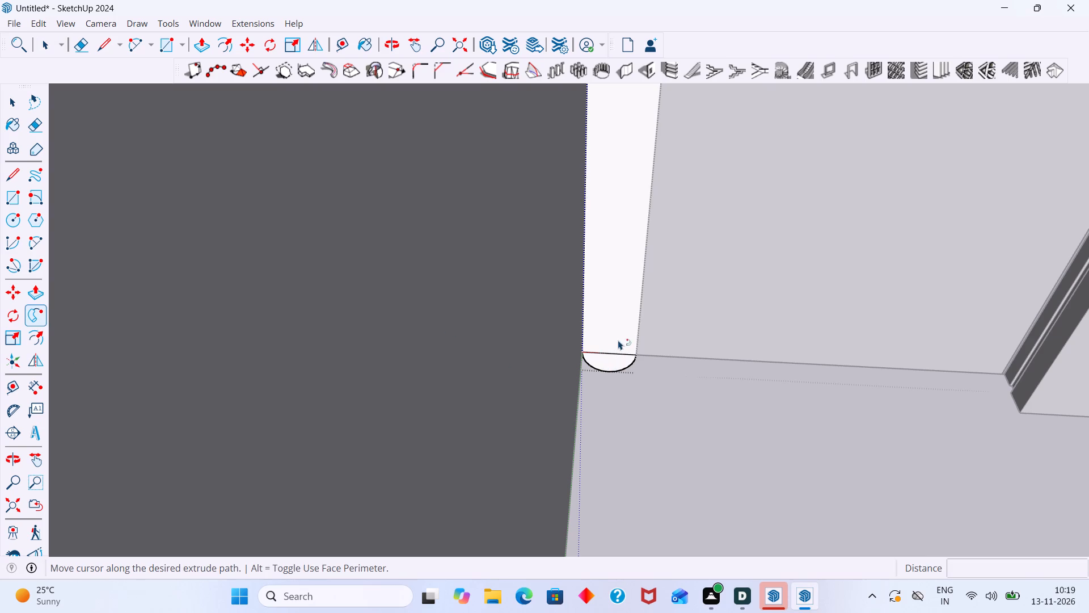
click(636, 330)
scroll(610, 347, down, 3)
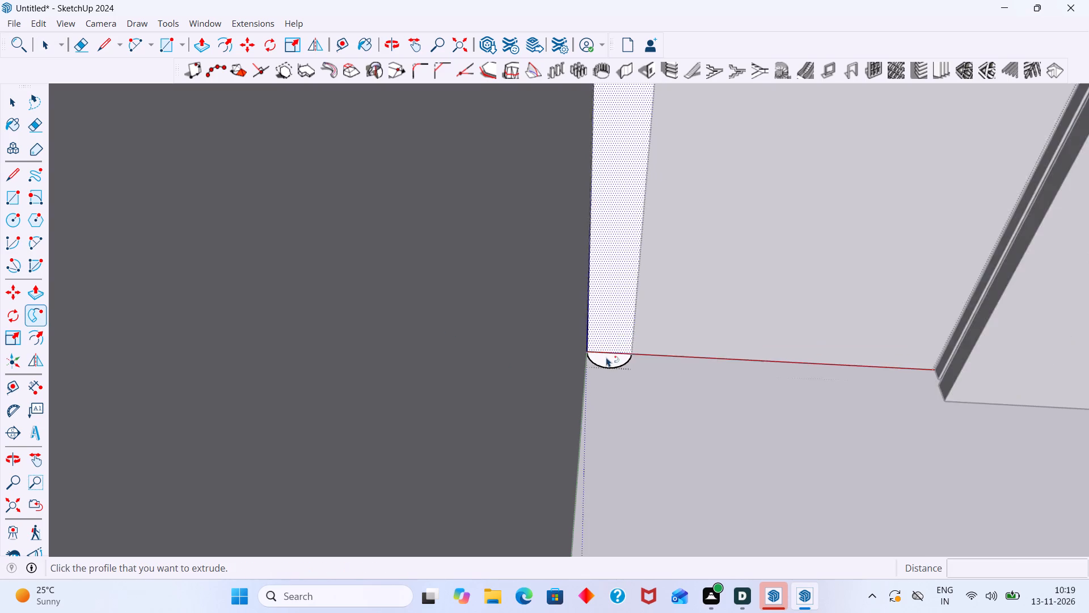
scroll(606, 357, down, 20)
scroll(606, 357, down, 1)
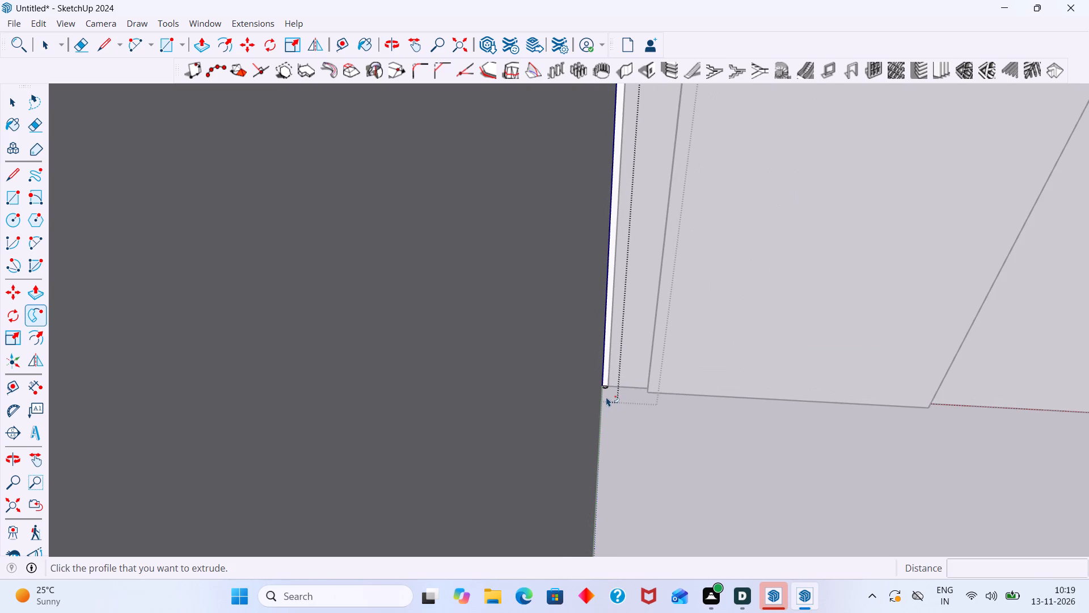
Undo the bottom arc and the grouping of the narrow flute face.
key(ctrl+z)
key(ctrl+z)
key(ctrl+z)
Draw a two-point arc with a 1/4" bulge across the bottom edge of the ungrouped narrow flute face.
scroll(615, 374, up, 6)
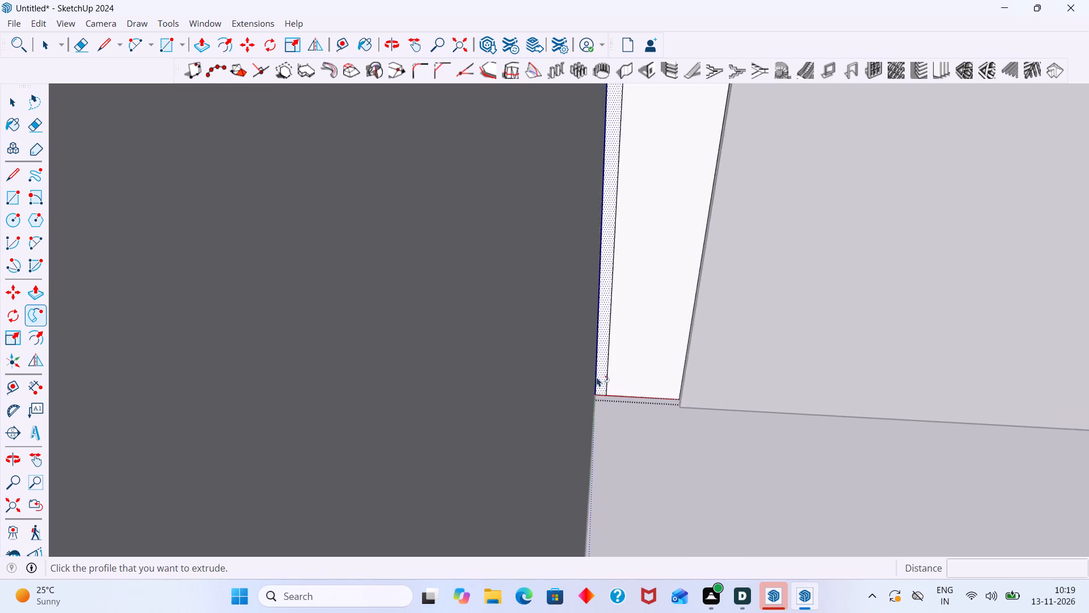
shift+middle_drag(598, 383, 591, 417)
scroll(597, 413, up, 10)
click(600, 422)
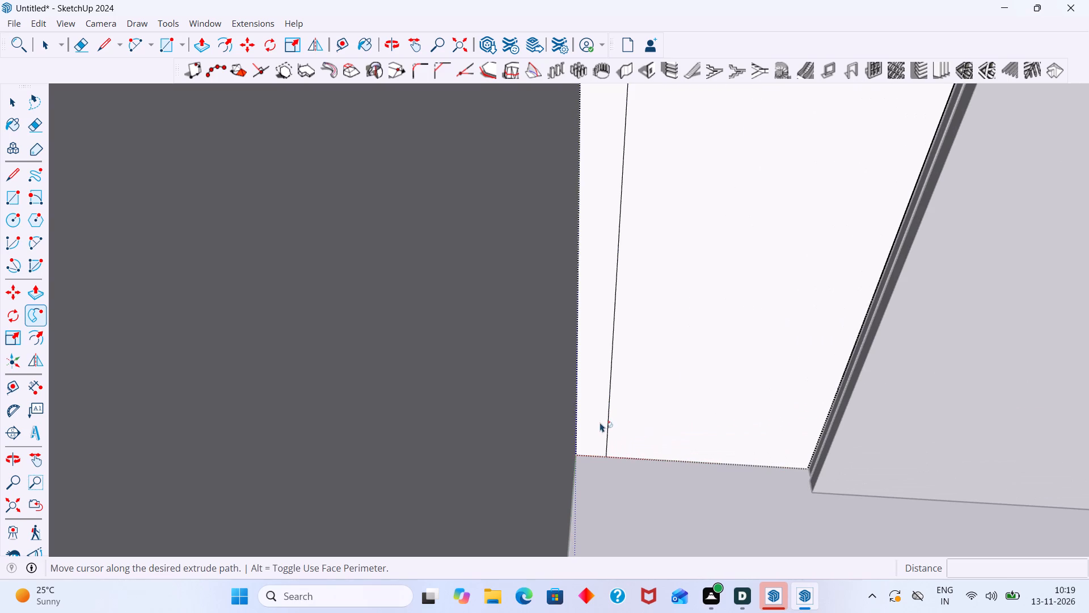
key(space)
scroll(604, 447, down, 12)
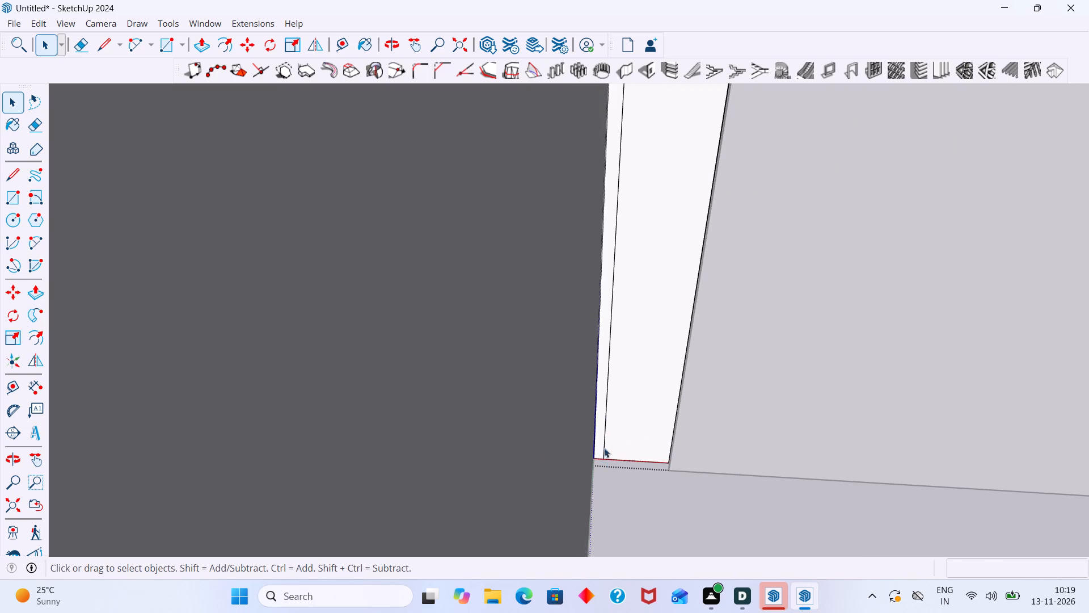
scroll(605, 448, down, 4)
key(a)
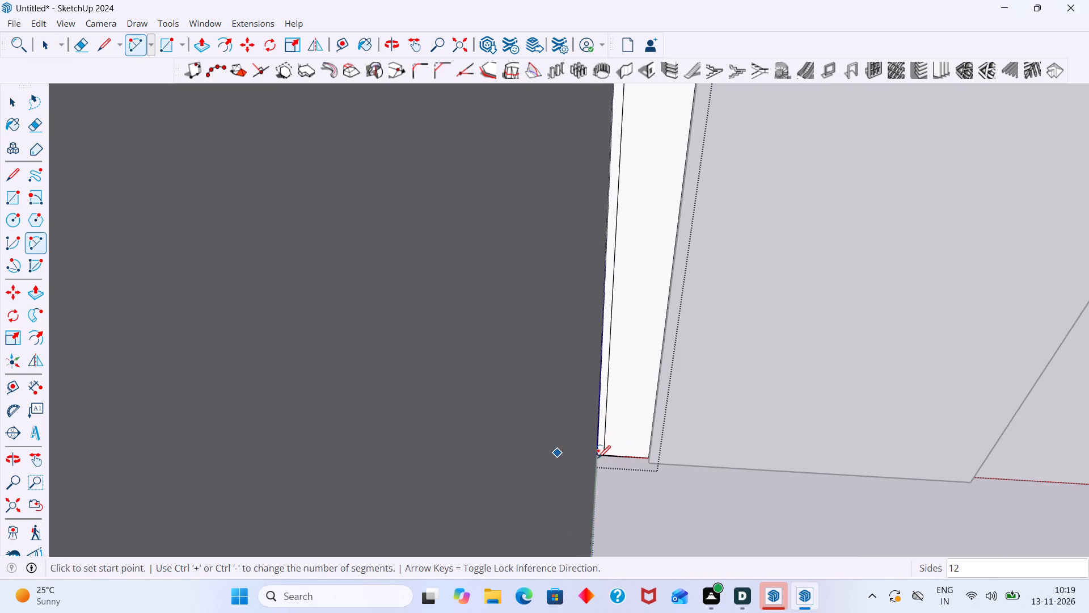
scroll(634, 458, up, 20)
scroll(634, 458, up, 4)
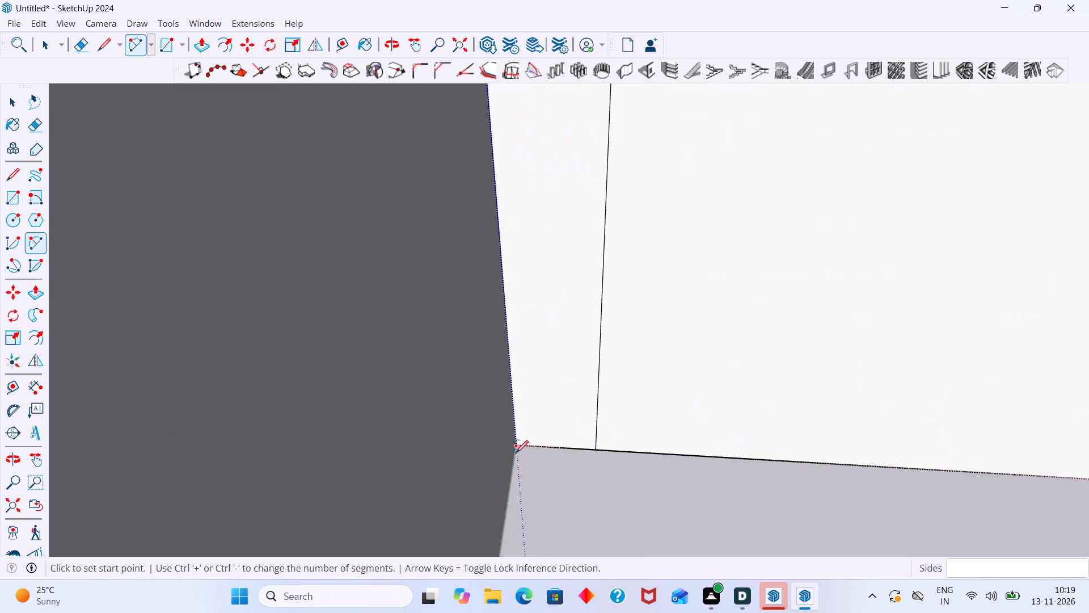
click(520, 443)
click(598, 447)
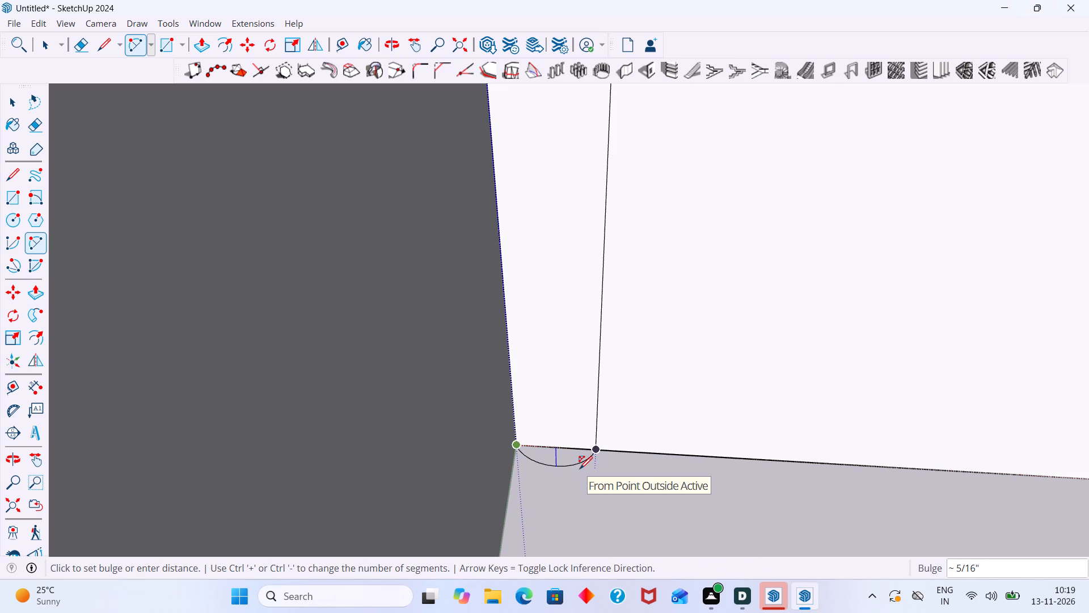
click(579, 471)
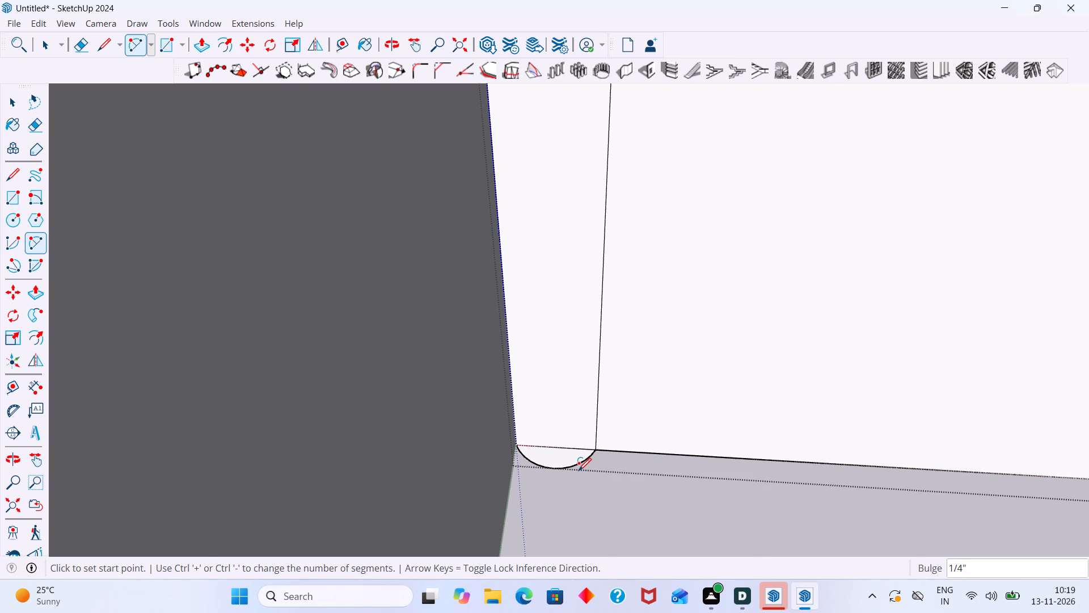
key(space)
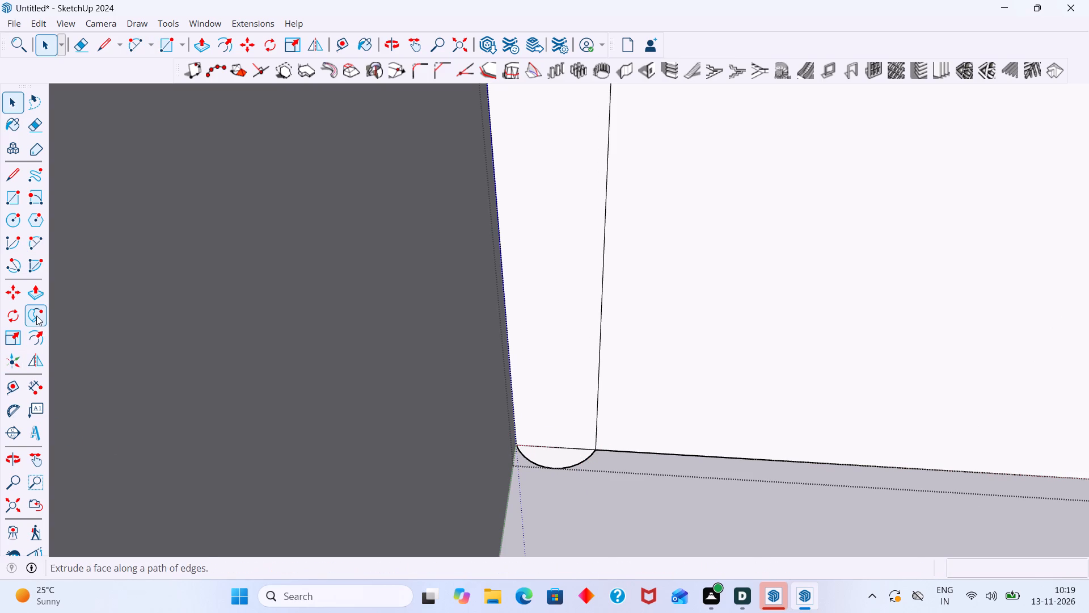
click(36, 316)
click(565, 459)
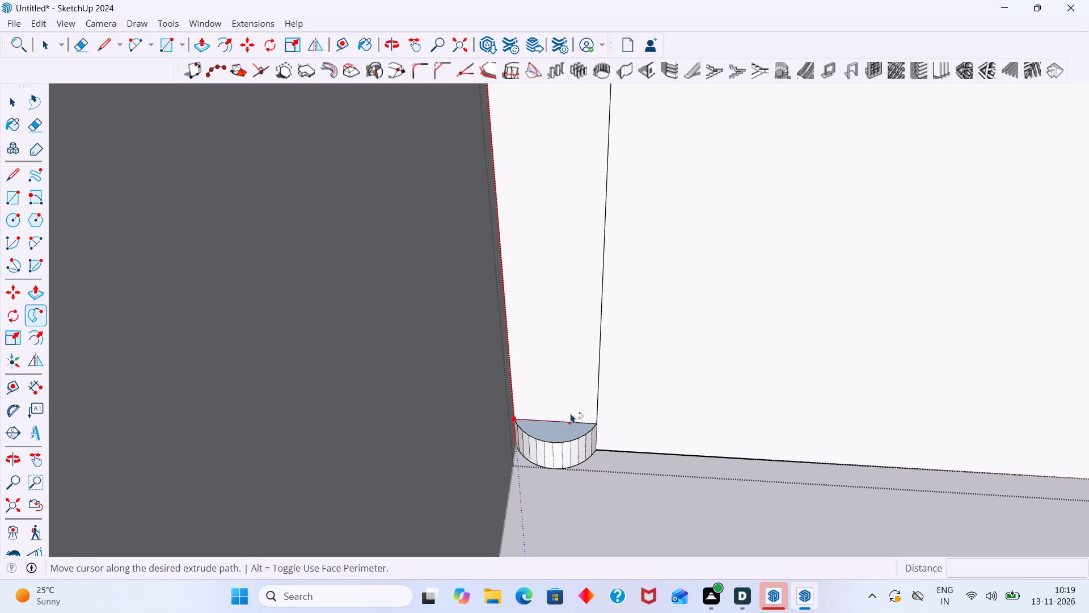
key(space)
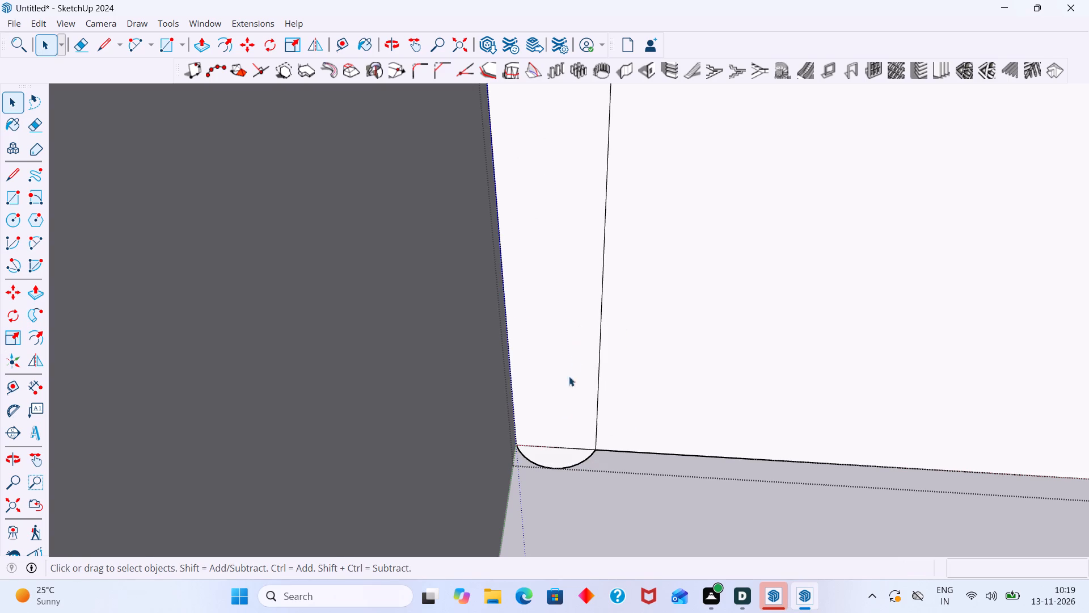
Set the bottom arc's segment count to 30 in its entity information.
click(559, 470)
right_click(559, 467)
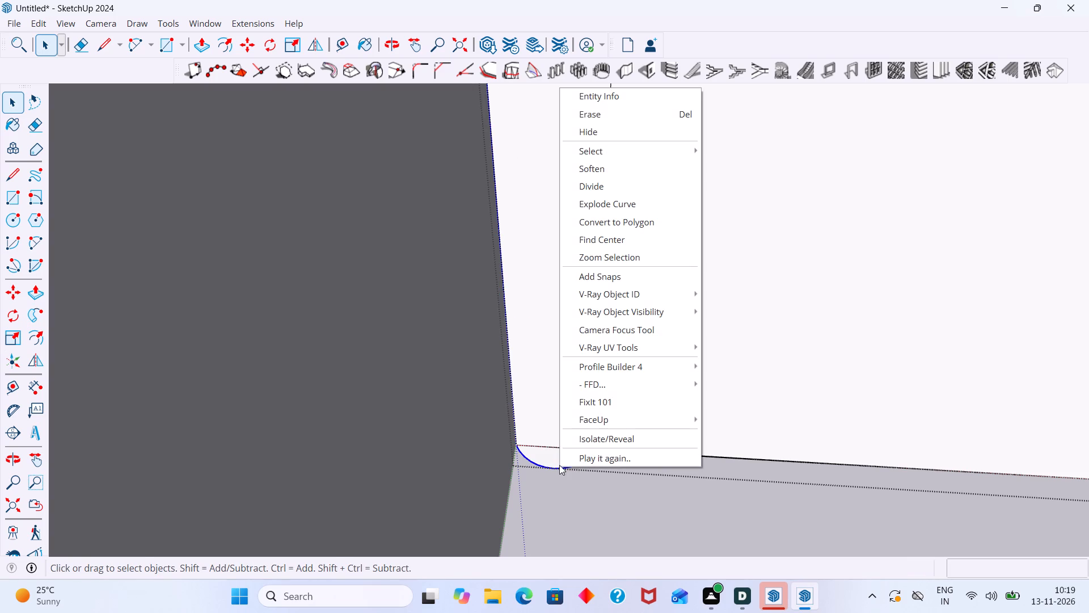
click(624, 99)
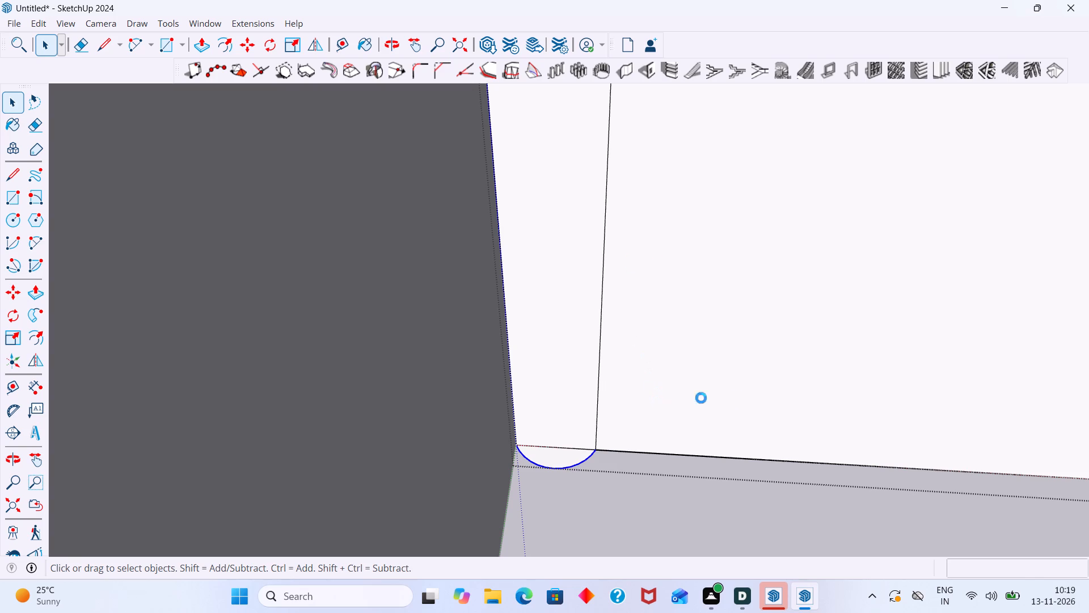
scroll(733, 363, down, 8)
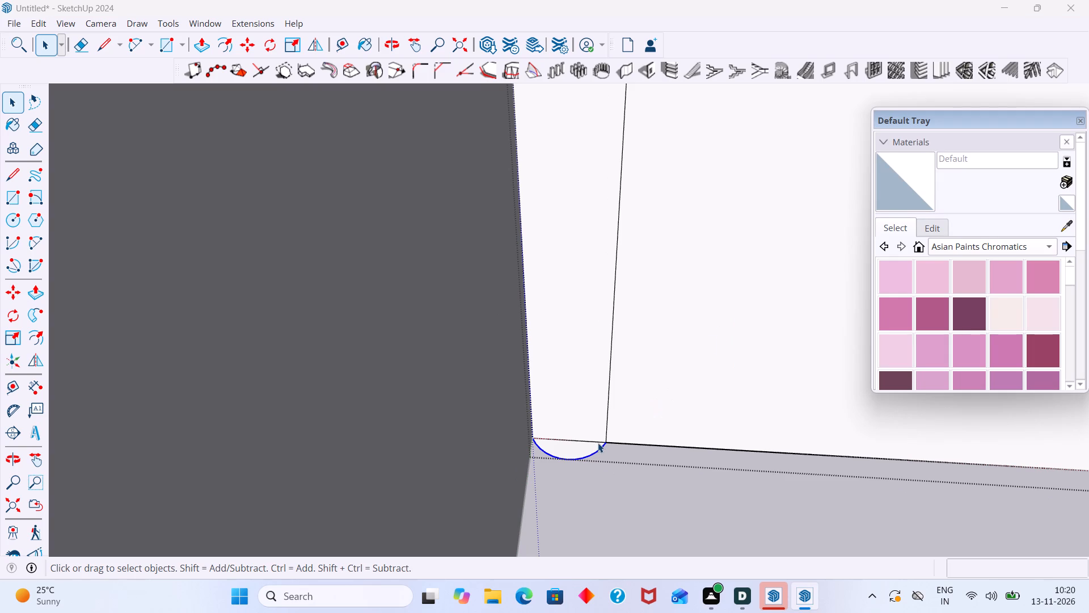
right_click(592, 457)
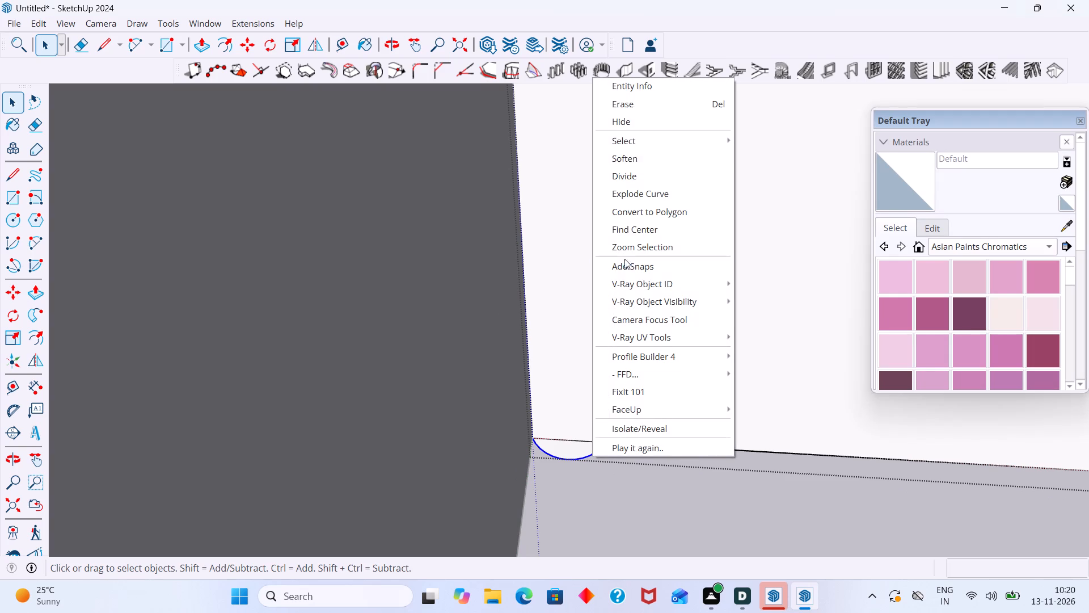
click(654, 89)
click(992, 306)
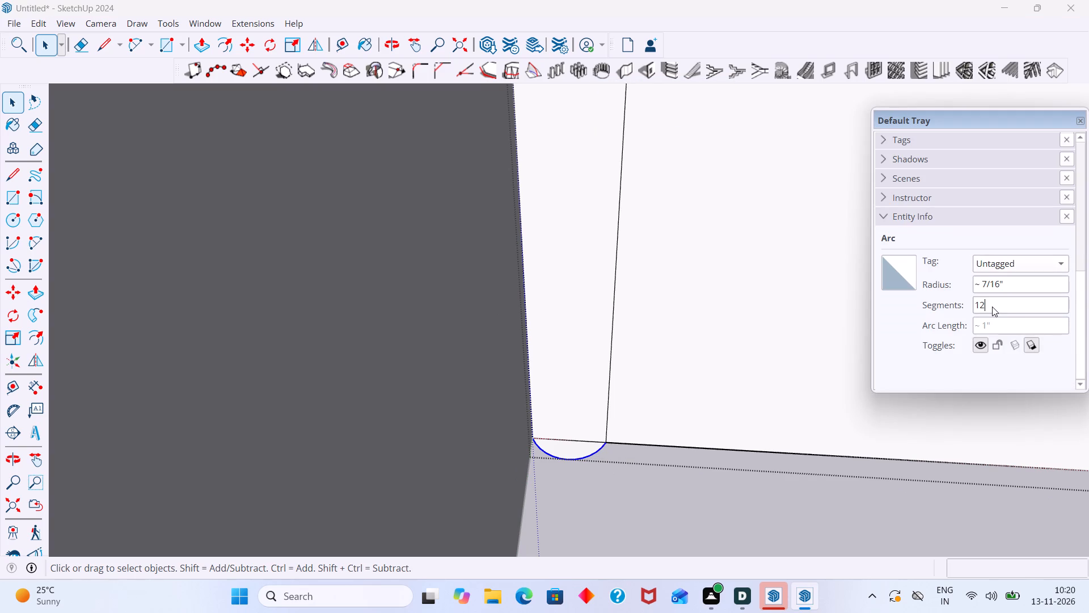
key(BackSpace)
key(BackSpace)
text(30)
key(Return)
Extrude the half-round profile up the narrow flute strip with Follow Me.
click(40, 316)
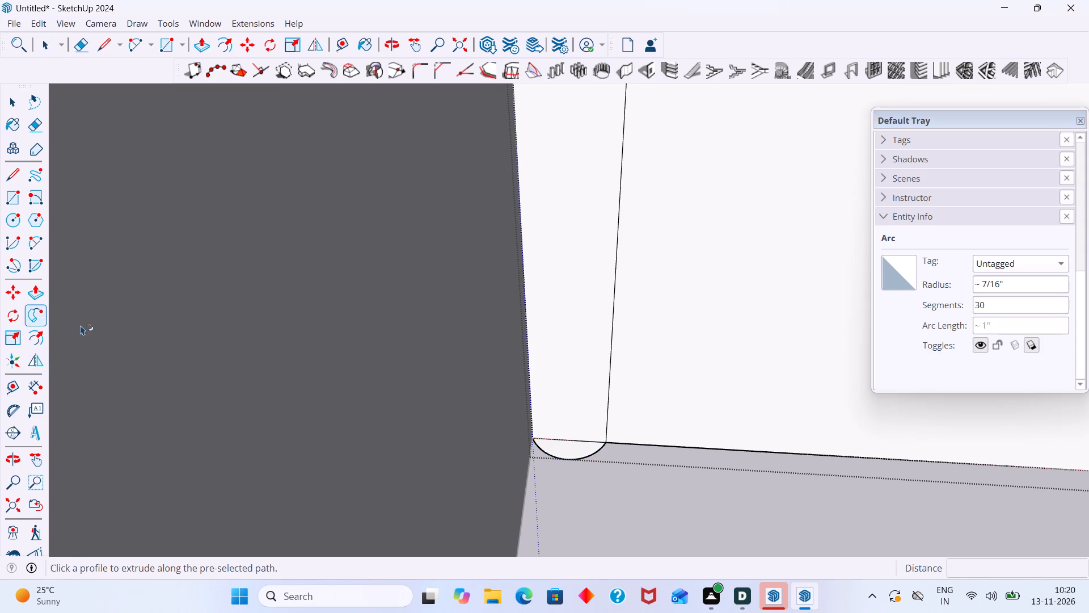
click(571, 450)
scroll(589, 451, down, 11)
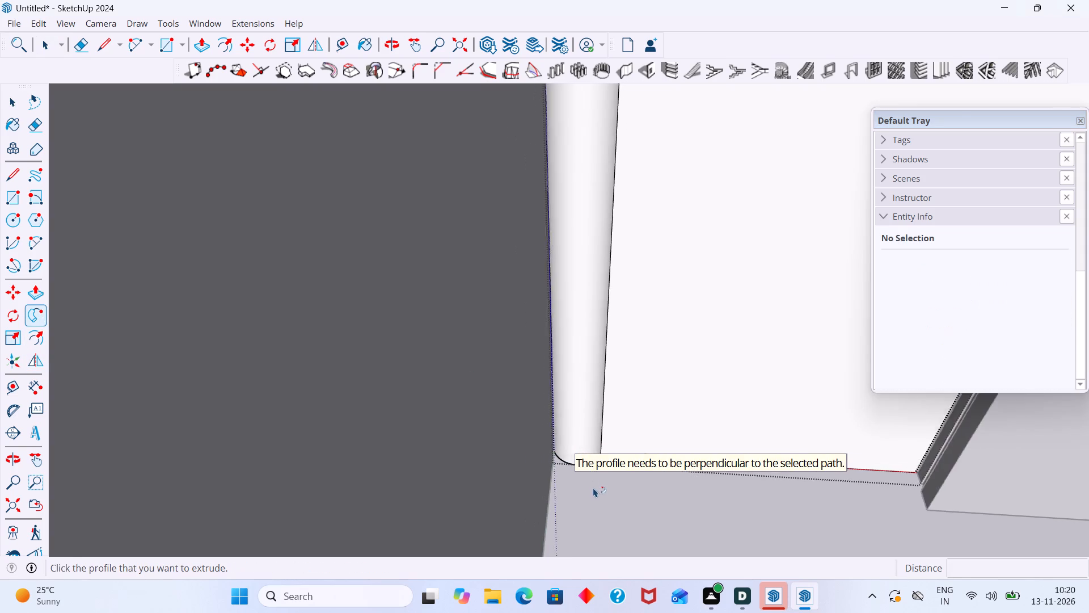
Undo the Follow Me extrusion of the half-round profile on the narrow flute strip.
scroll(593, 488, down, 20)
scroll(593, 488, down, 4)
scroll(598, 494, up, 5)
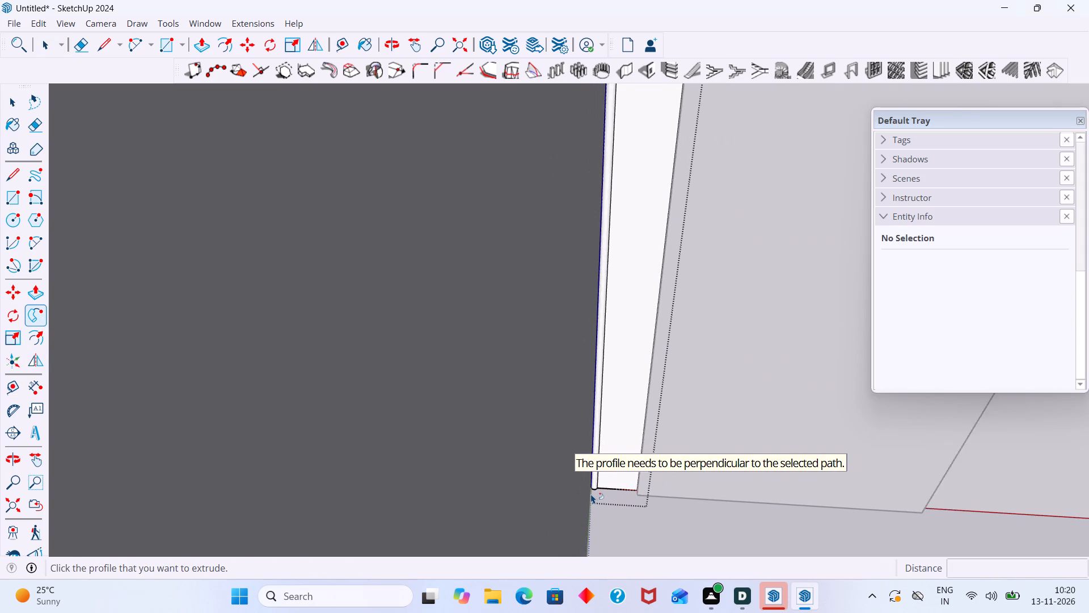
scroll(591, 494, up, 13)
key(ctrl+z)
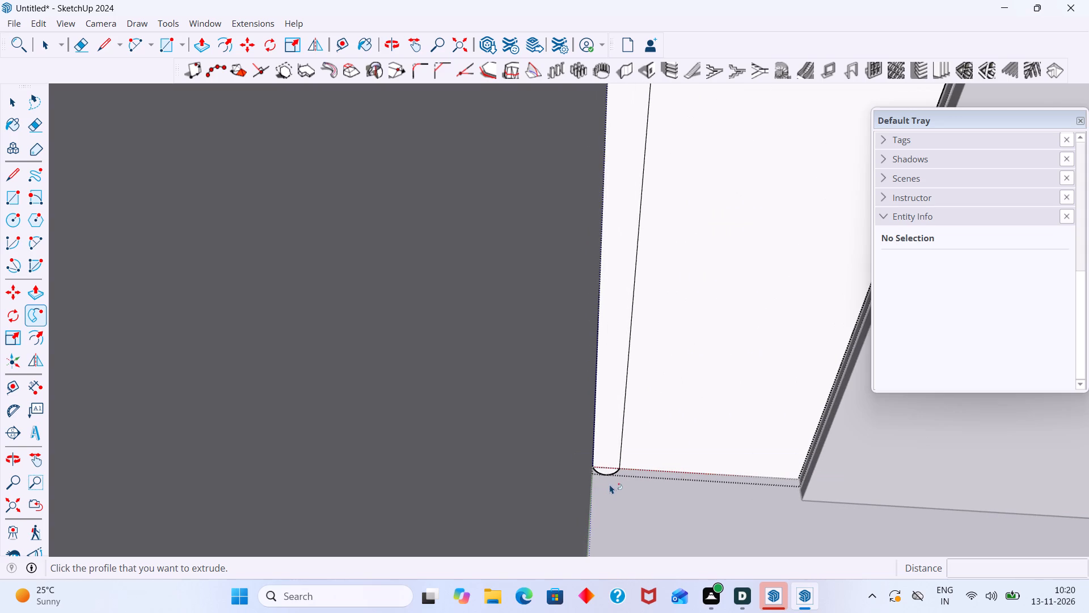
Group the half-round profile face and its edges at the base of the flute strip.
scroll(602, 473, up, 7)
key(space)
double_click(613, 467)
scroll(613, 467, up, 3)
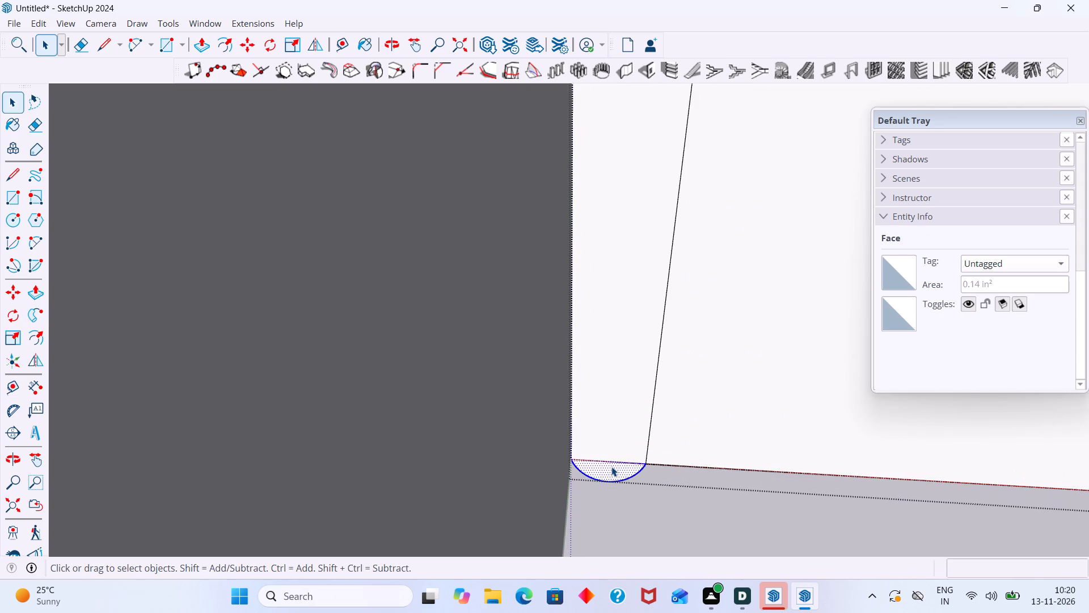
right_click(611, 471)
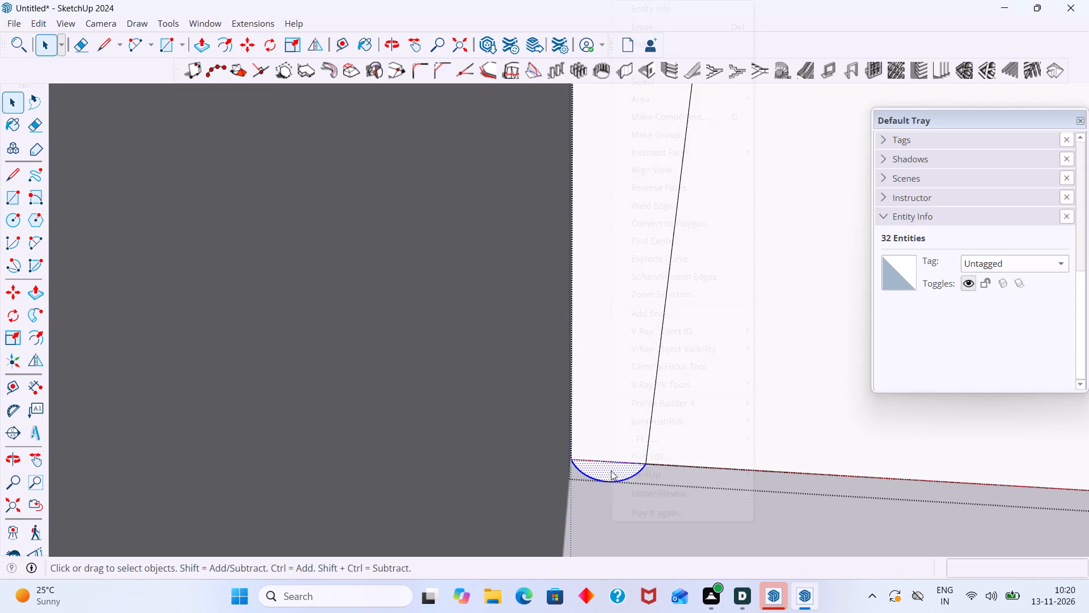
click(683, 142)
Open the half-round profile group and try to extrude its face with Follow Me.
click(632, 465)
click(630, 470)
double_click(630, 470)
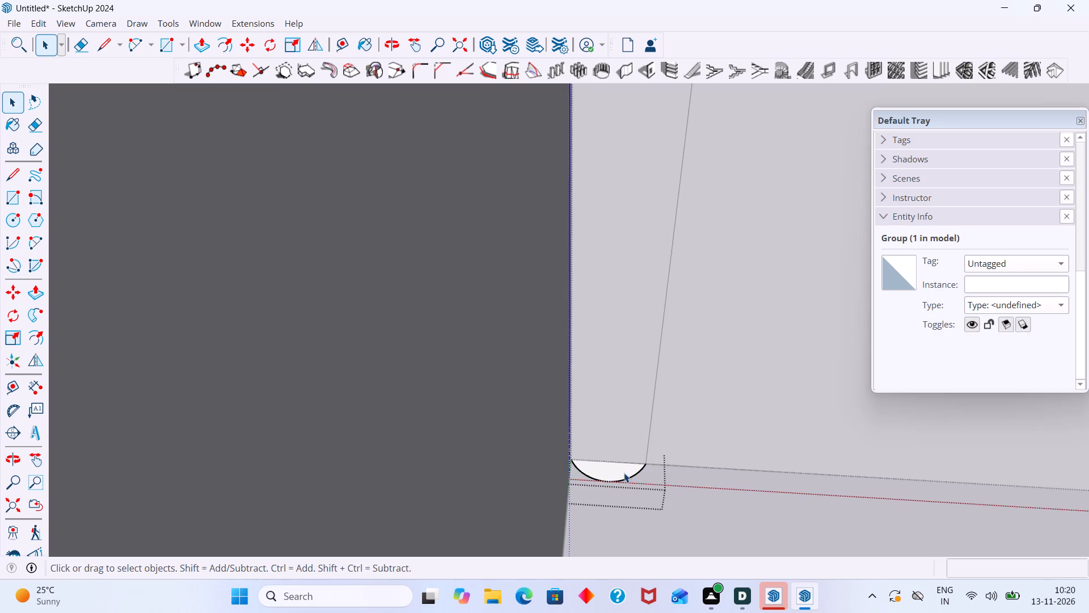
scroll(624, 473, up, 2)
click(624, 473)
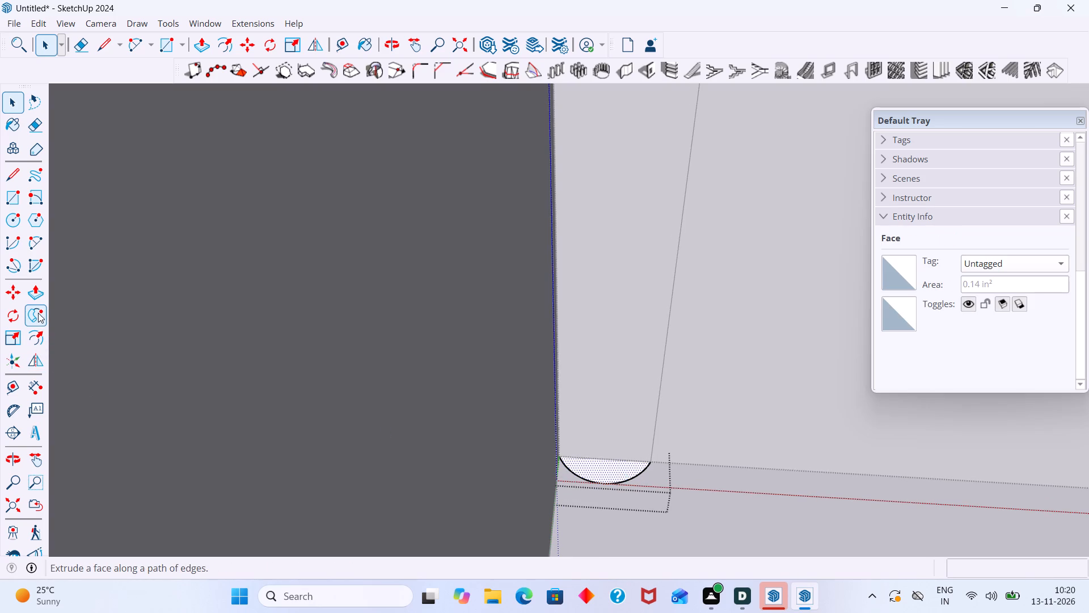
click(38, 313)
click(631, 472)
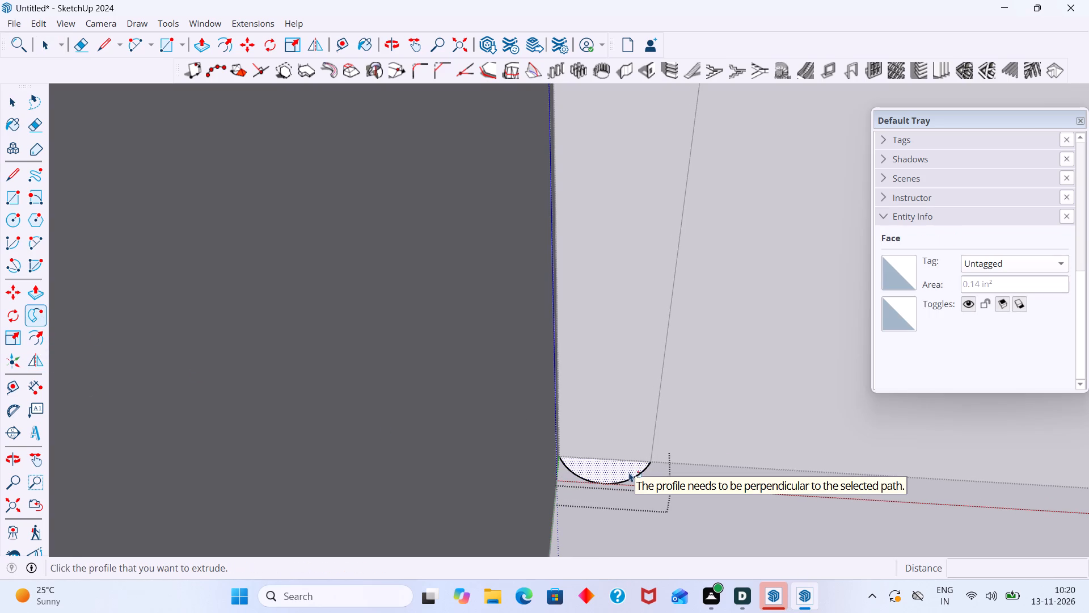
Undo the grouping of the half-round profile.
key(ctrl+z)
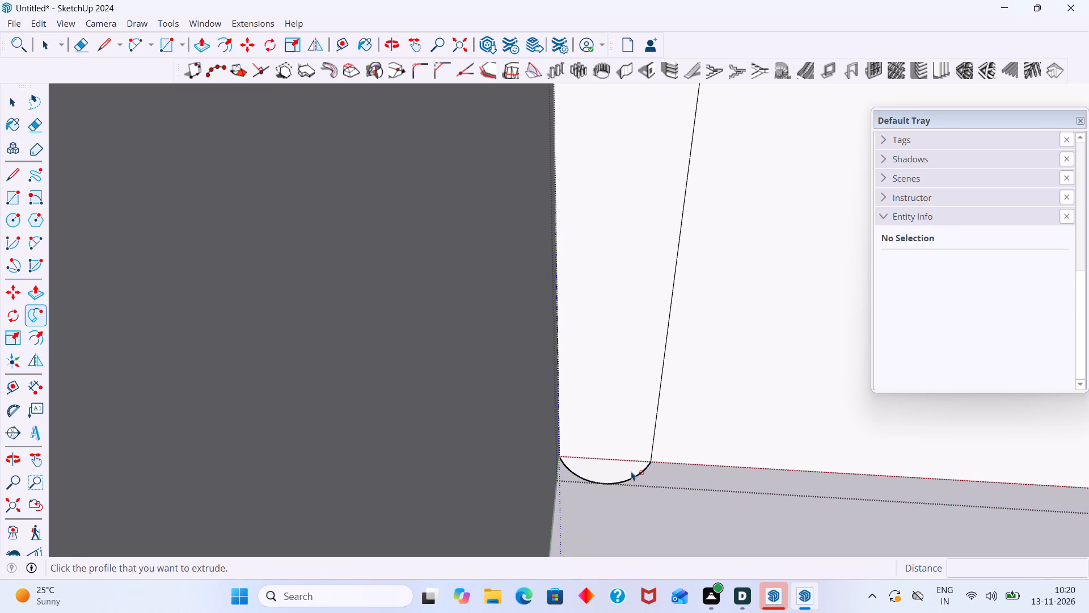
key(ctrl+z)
Extrude the half-round profile up the full height of the narrow strip with Follow Me.
click(627, 475)
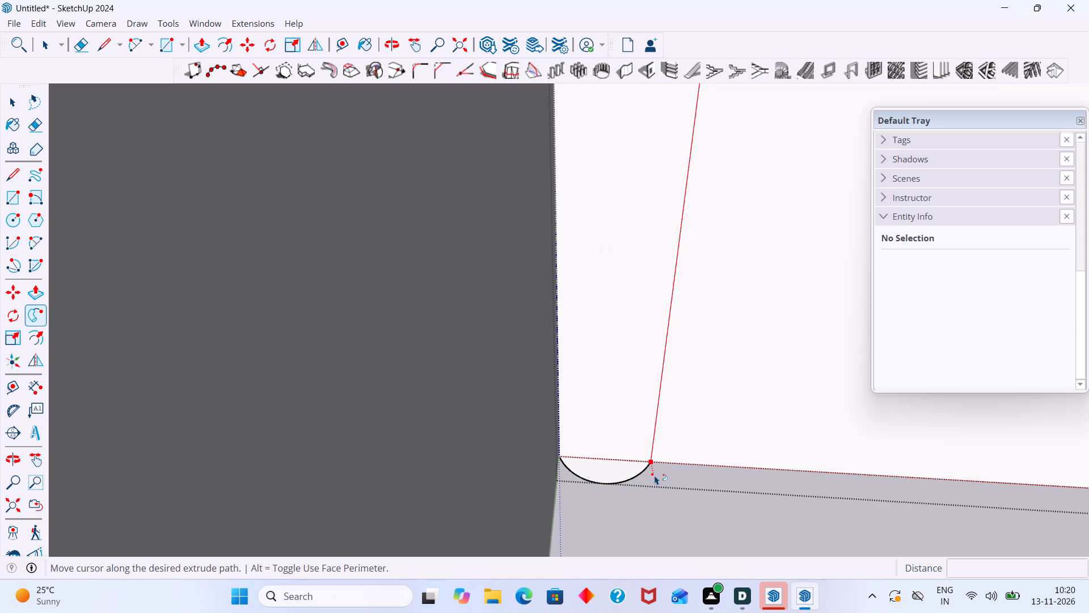
key(space)
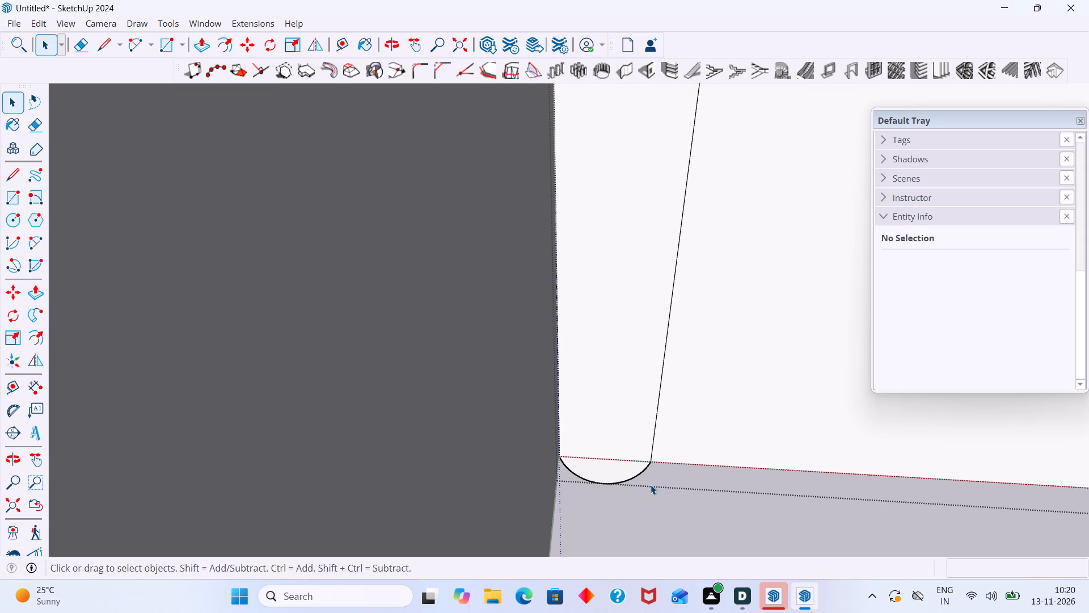
scroll(659, 484, up, 2)
click(659, 477)
scroll(601, 481, up, 2)
click(600, 471)
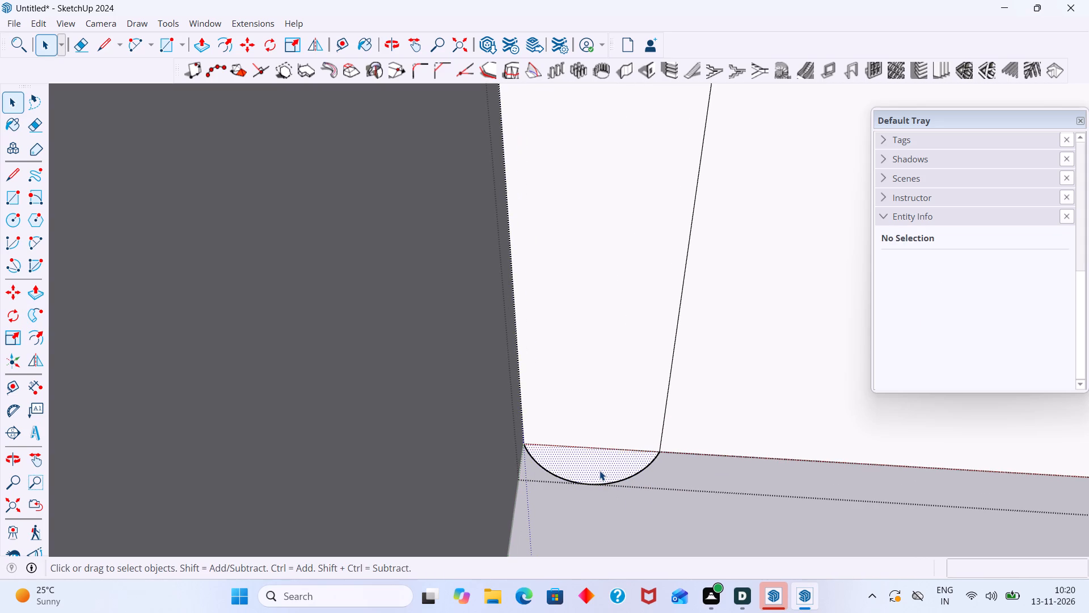
click(39, 318)
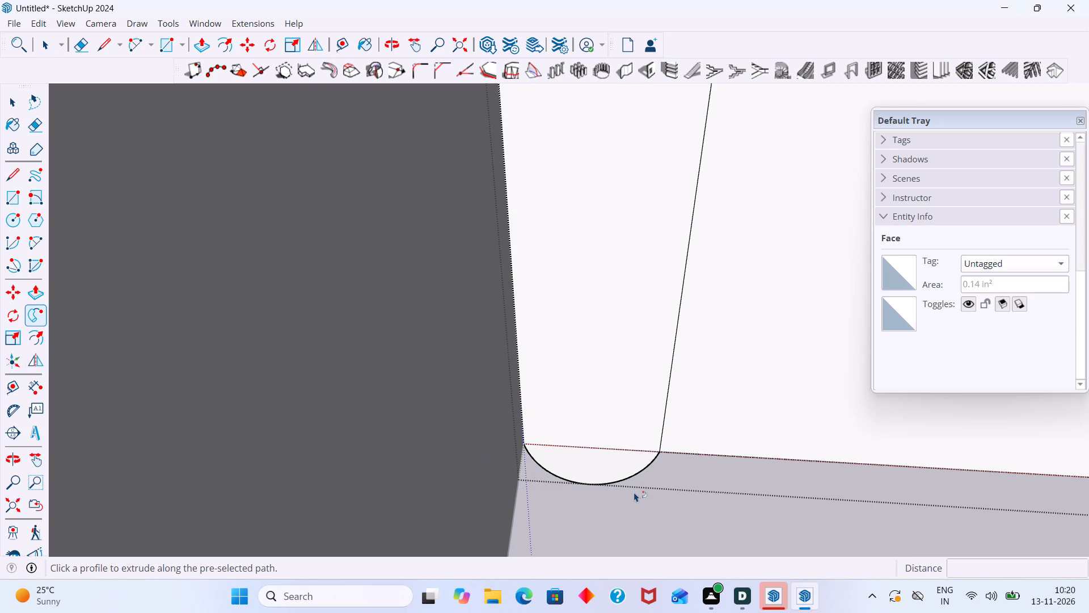
click(605, 468)
key(space)
click(664, 511)
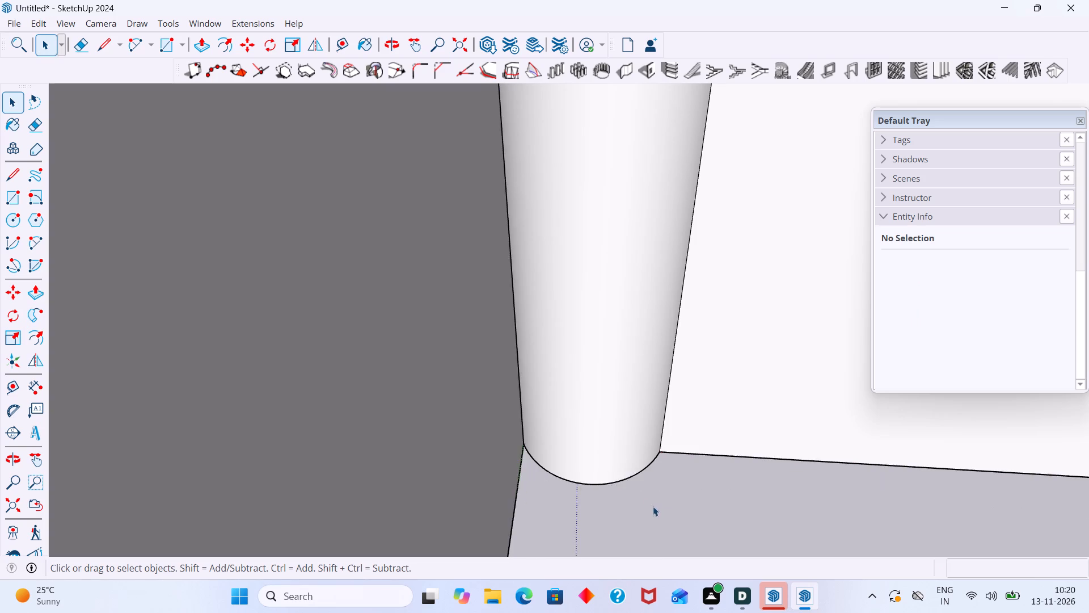
Open the corner strip's group for editing at the top end of the rounded flute.
scroll(649, 502, down, 20)
scroll(649, 502, down, 7)
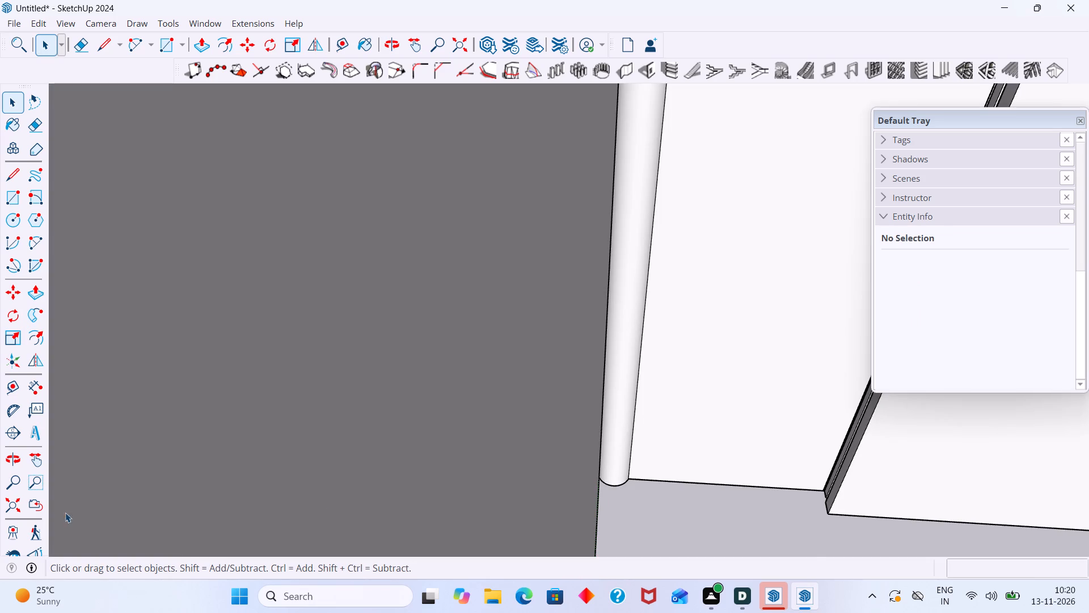
click(19, 497)
scroll(505, 394, down, 2)
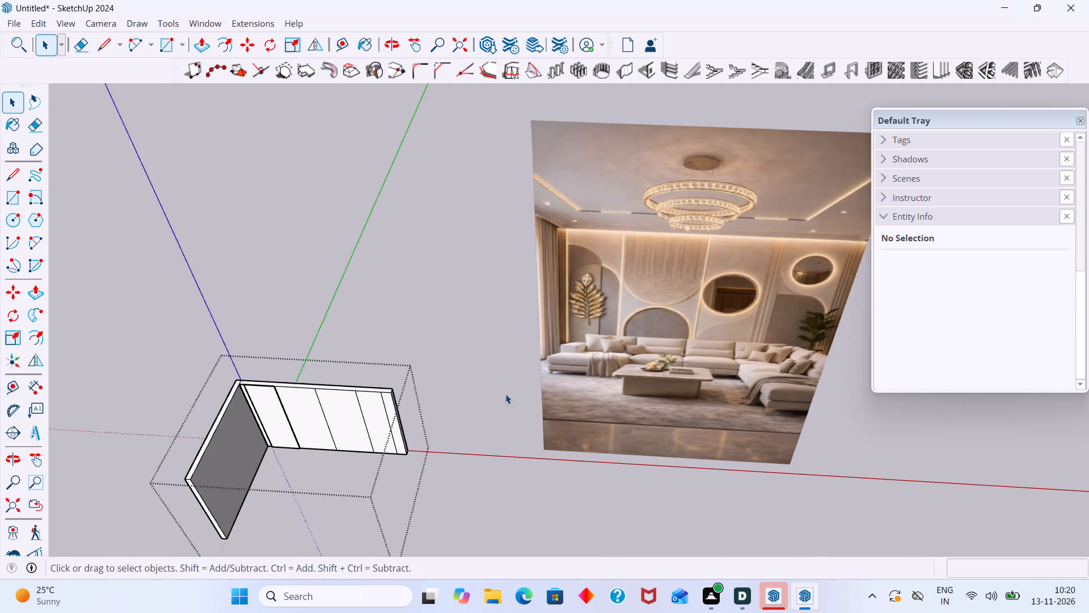
scroll(505, 394, down, 2)
scroll(318, 451, up, 20)
middle_drag(311, 411, 328, 387)
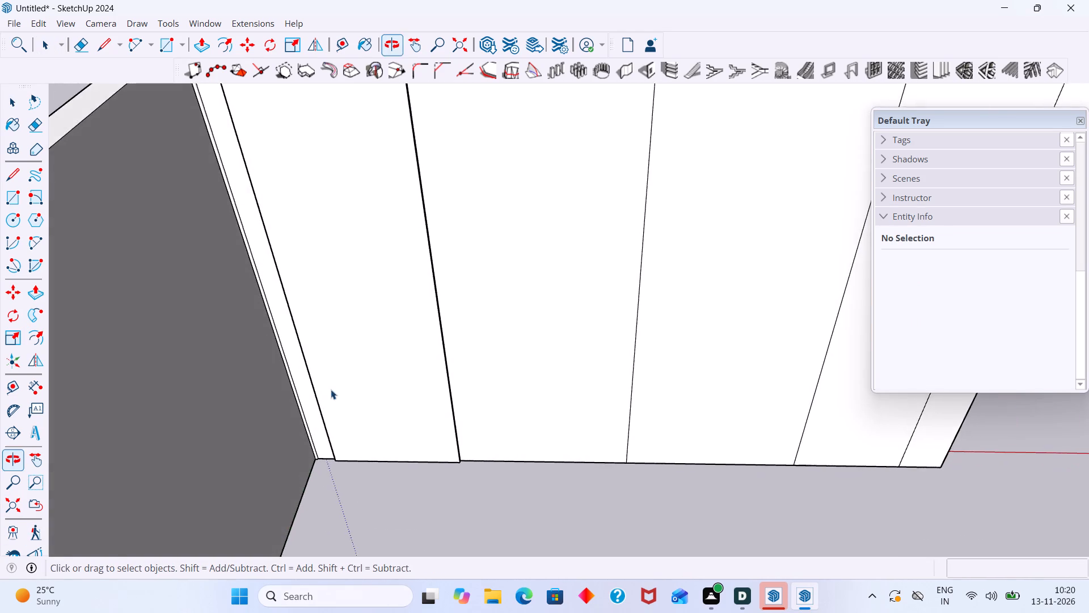
scroll(330, 396, down, 6)
key(space)
shift+middle_drag(322, 293, 432, 377)
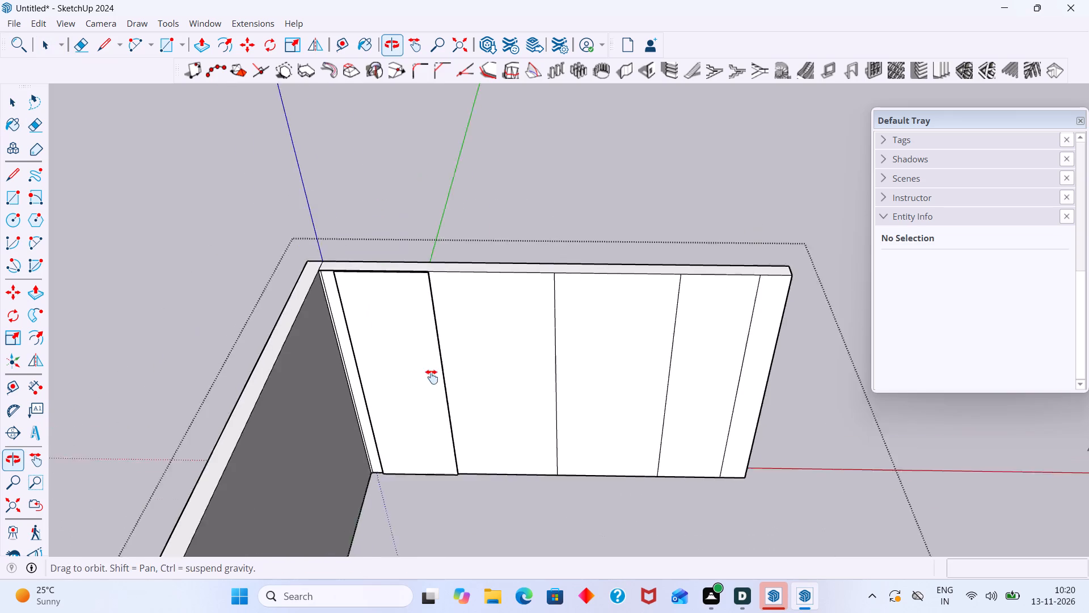
shift+middle_drag(432, 377, 453, 393)
scroll(419, 393, up, 20)
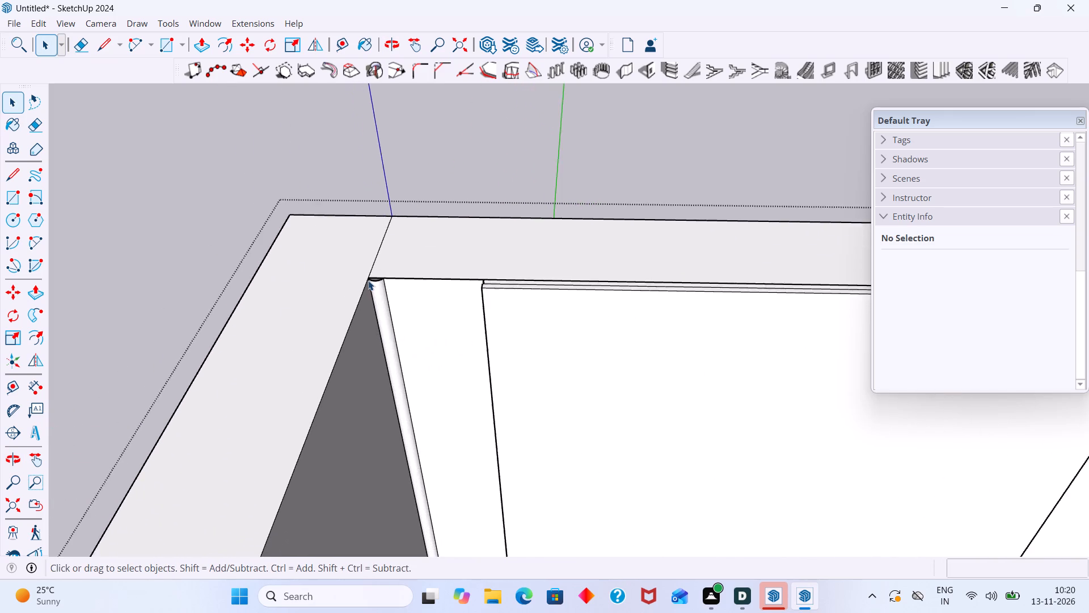
scroll(368, 280, up, 12)
double_click(391, 271)
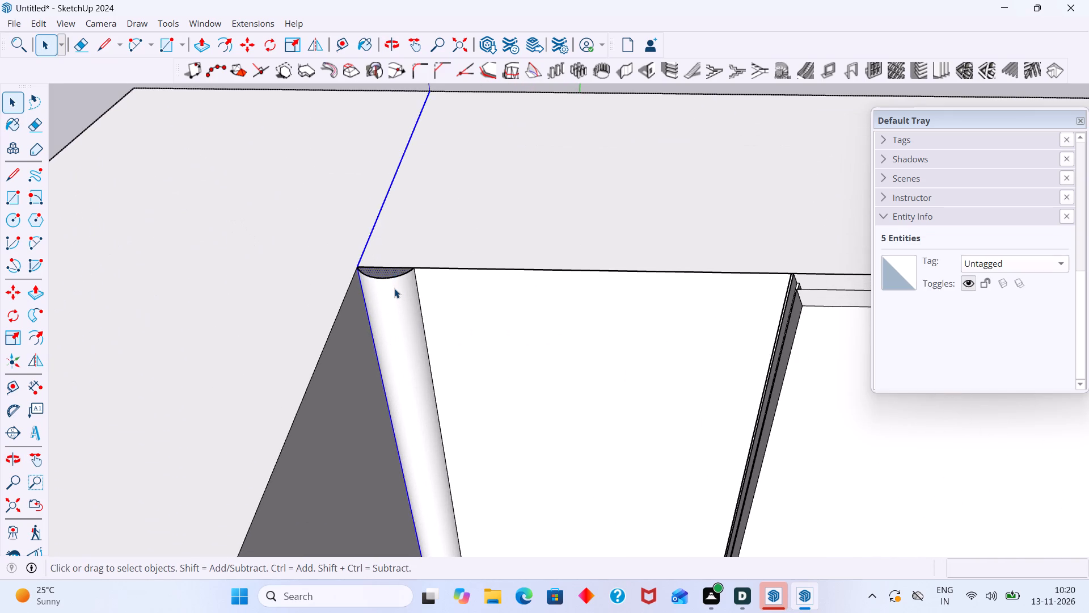
scroll(394, 288, up, 3)
double_click(394, 289)
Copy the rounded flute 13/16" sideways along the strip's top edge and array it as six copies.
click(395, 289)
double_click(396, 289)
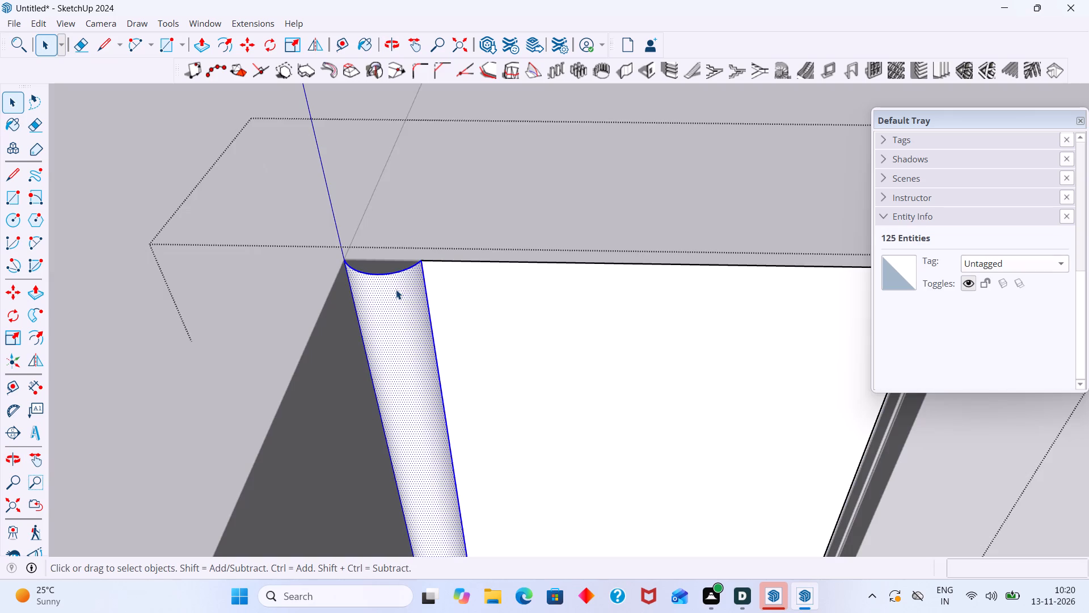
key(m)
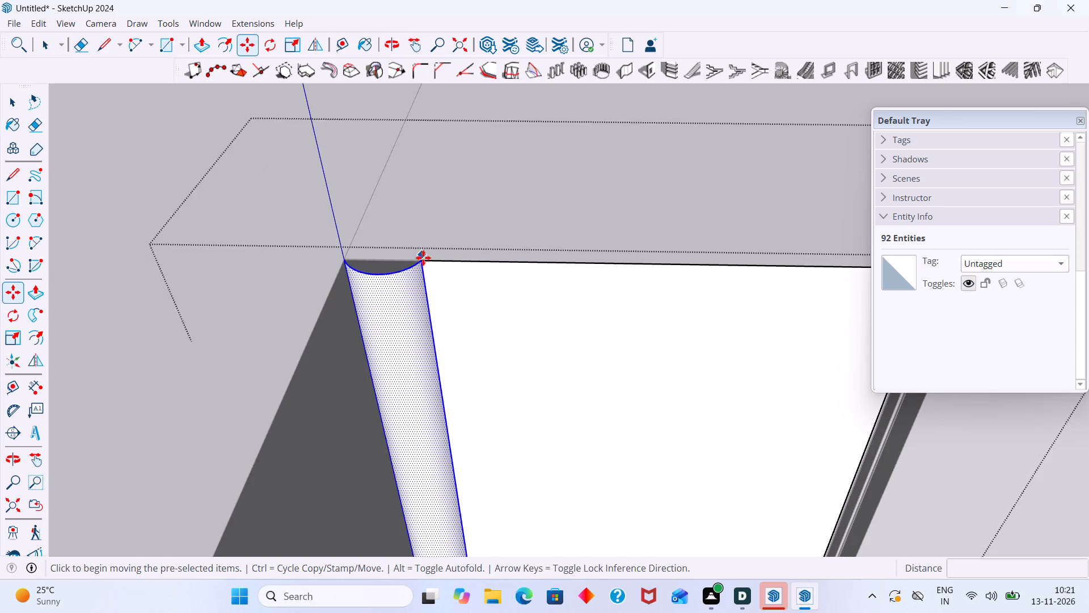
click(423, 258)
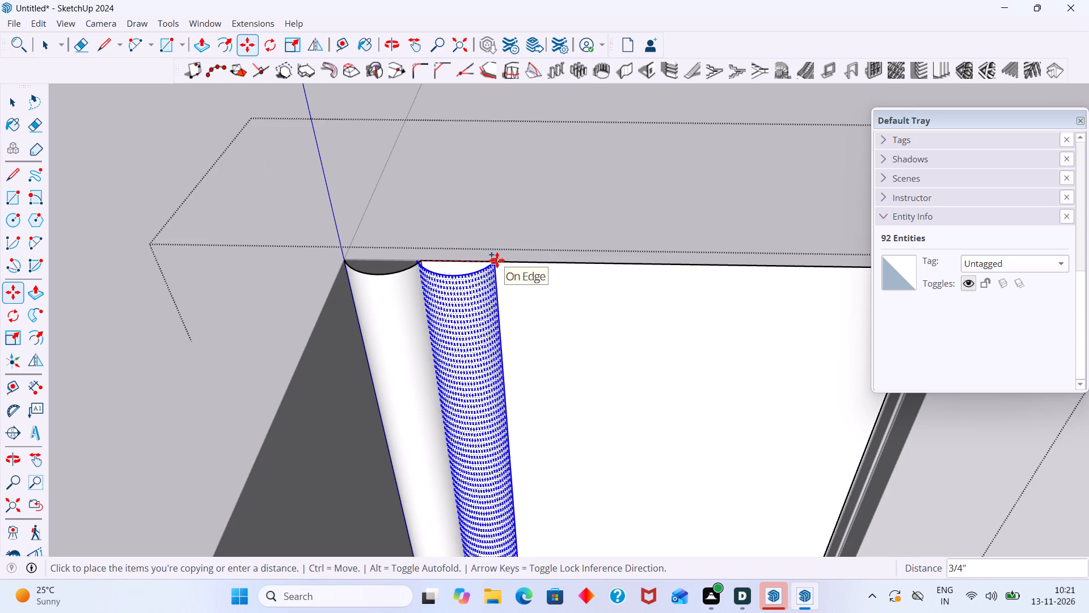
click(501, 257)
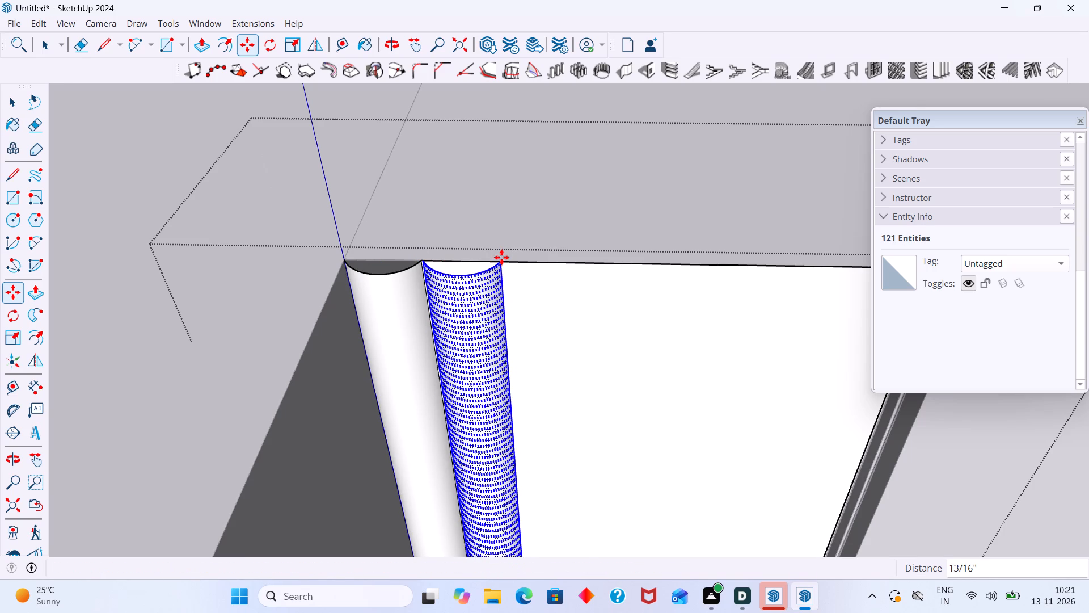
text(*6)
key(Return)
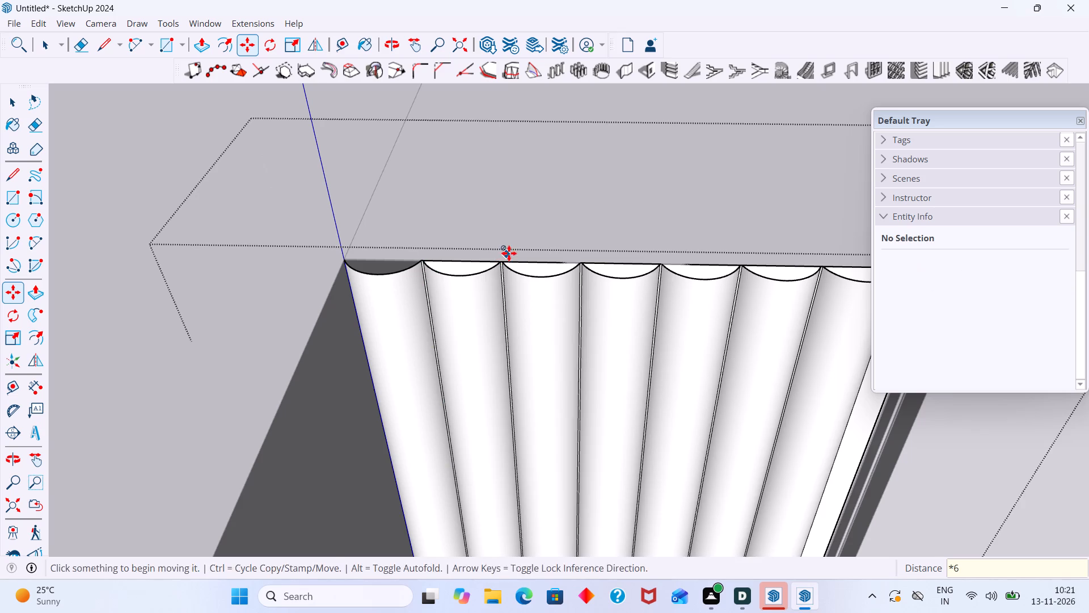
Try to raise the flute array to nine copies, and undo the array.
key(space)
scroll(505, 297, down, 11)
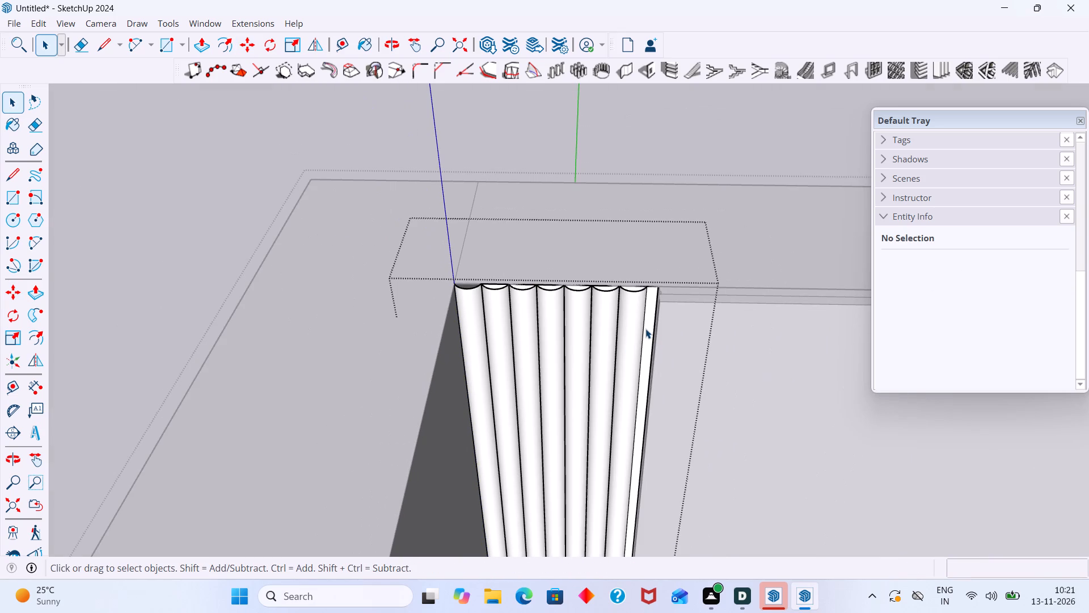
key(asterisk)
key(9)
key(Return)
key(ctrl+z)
Copy the rounded flute about 13/16" sideways from its top corner and array it as ten copies across the strip.
scroll(475, 333, up, 2)
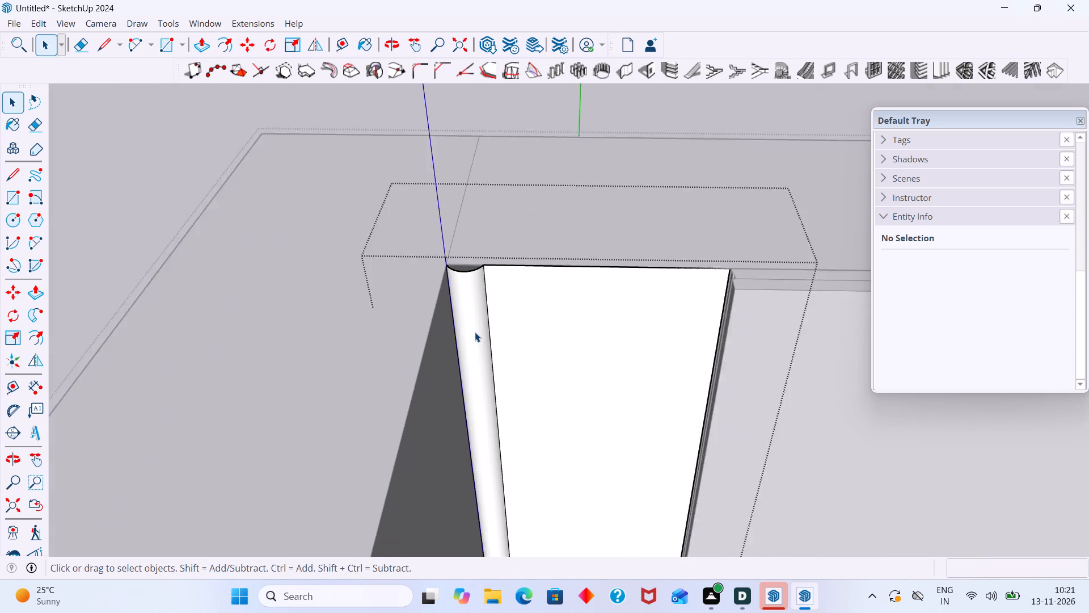
scroll(475, 332, up, 4)
click(474, 326)
double_click(474, 326)
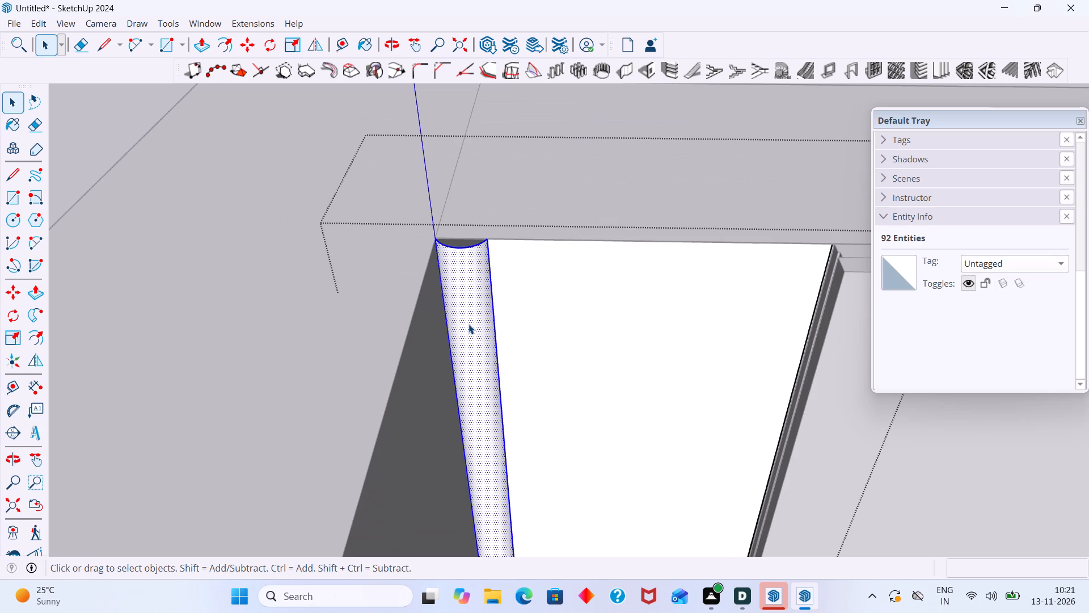
key(m)
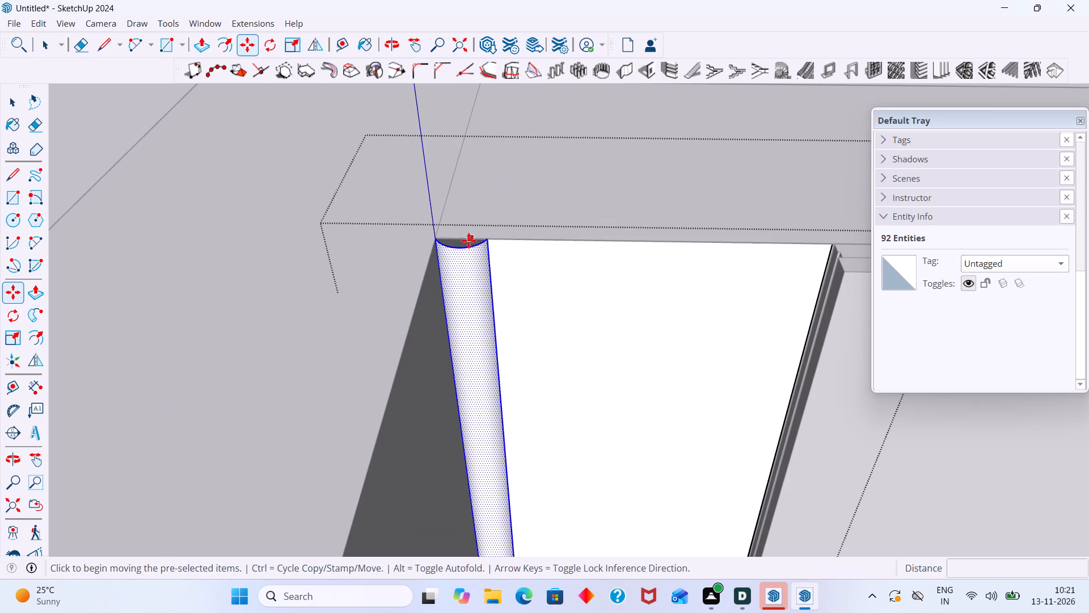
click(432, 240)
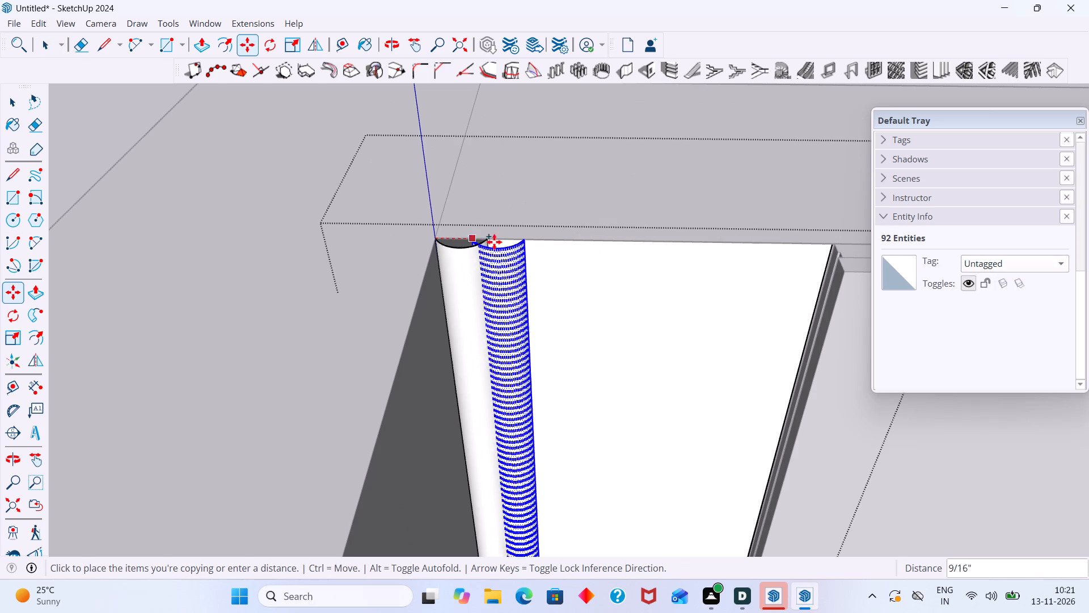
click(492, 237)
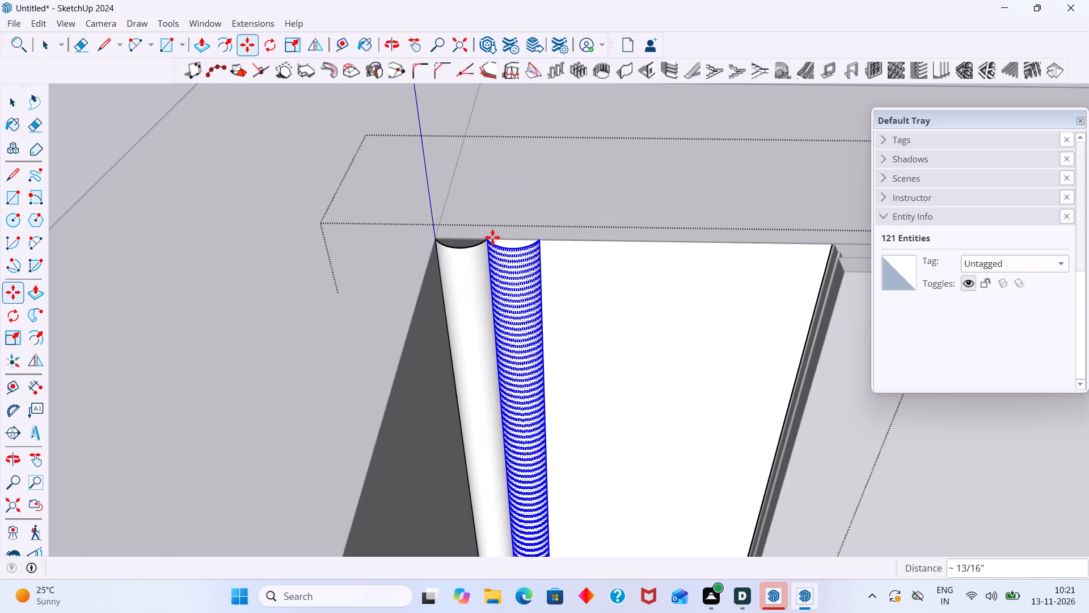
text(*10)
key(Return)
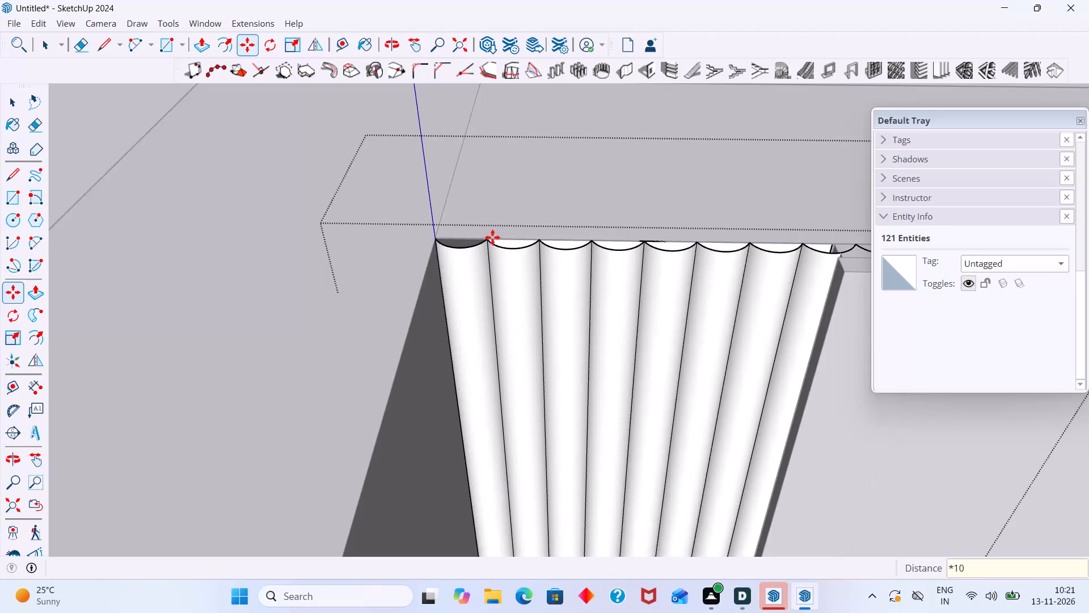
key(space)
scroll(599, 245, down, 10)
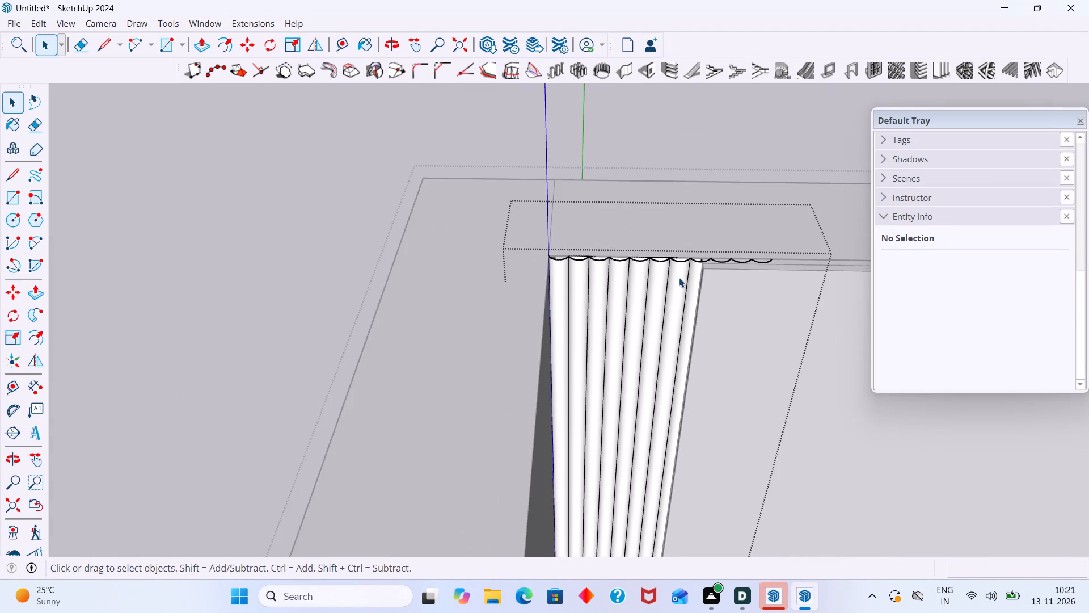
middle_drag(679, 278, 693, 343)
scroll(715, 303, up, 13)
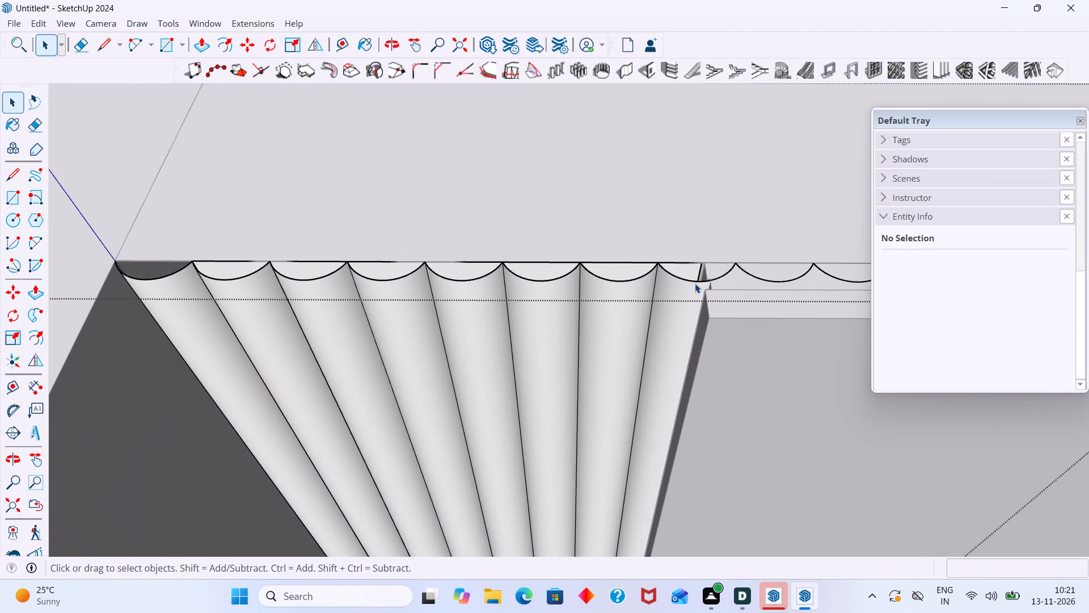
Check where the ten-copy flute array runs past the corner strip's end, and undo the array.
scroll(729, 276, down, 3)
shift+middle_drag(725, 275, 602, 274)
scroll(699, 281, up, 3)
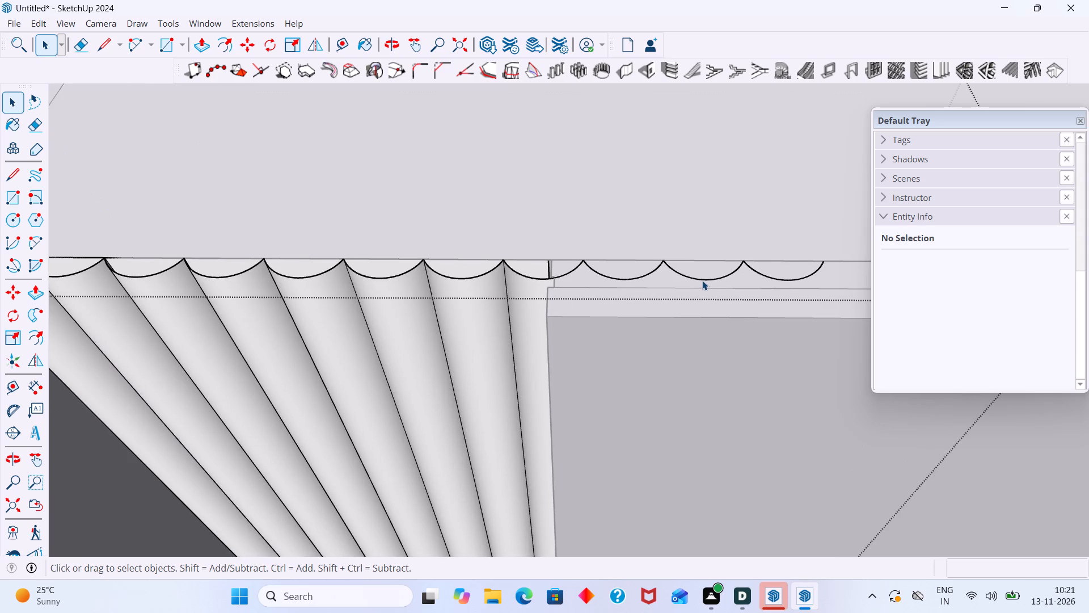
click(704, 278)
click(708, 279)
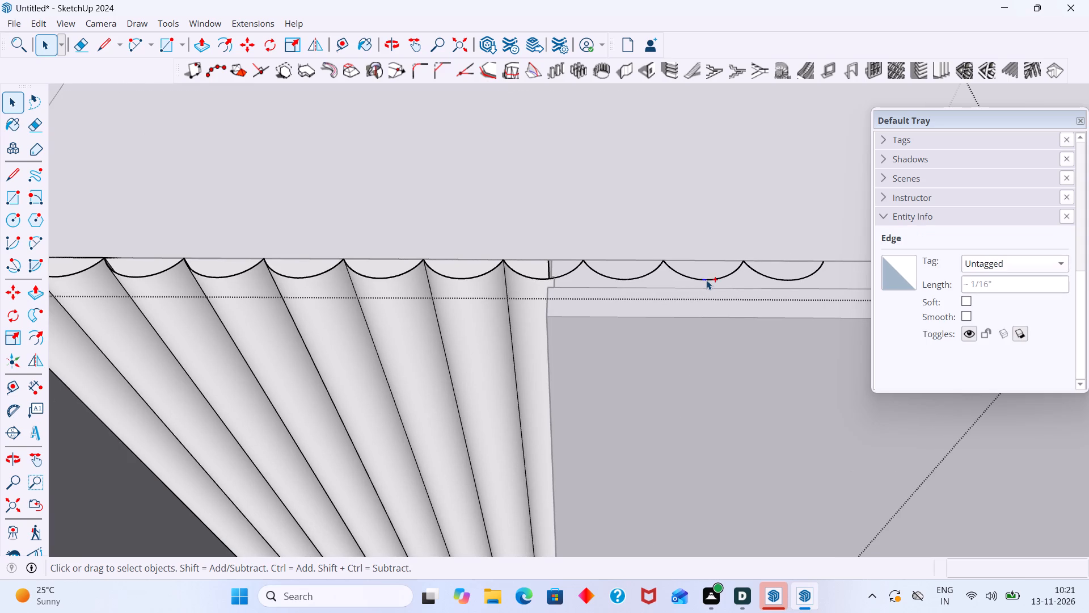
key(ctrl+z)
Copy the rounded flute about 3/4" sideways from its top corner and array it as seven copies across the strip.
scroll(576, 319, down, 4)
shift+middle_drag(369, 349, 518, 278)
scroll(294, 215, up, 4)
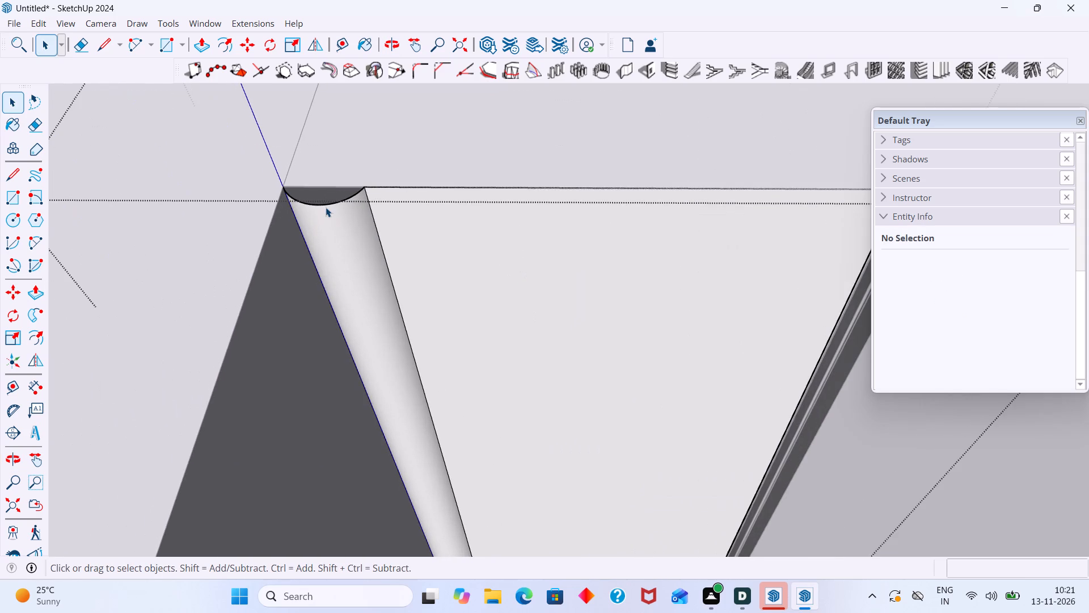
click(327, 206)
click(327, 204)
double_click(326, 213)
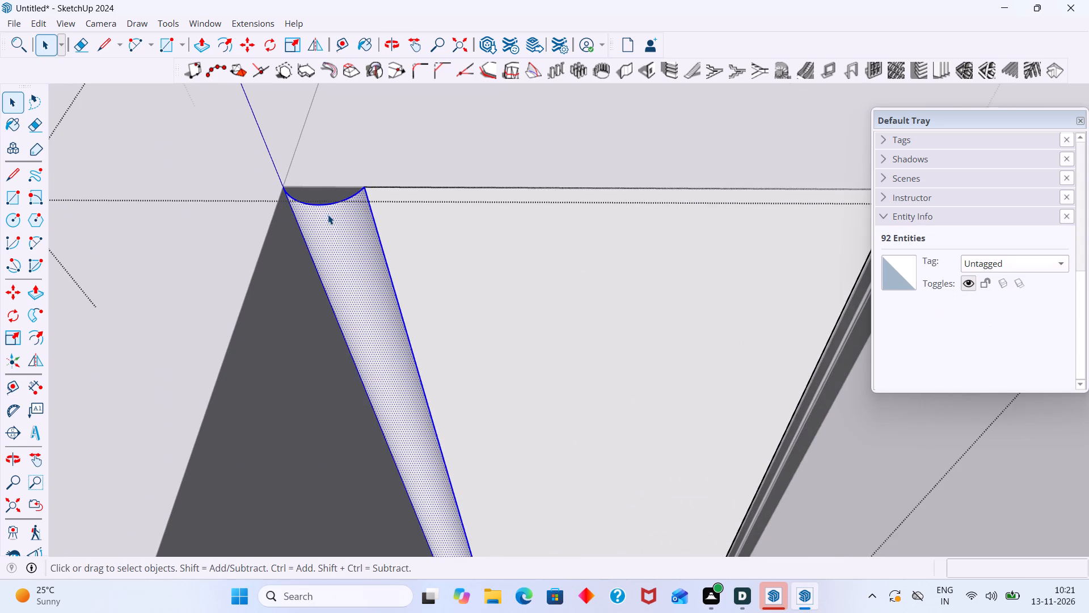
key(m)
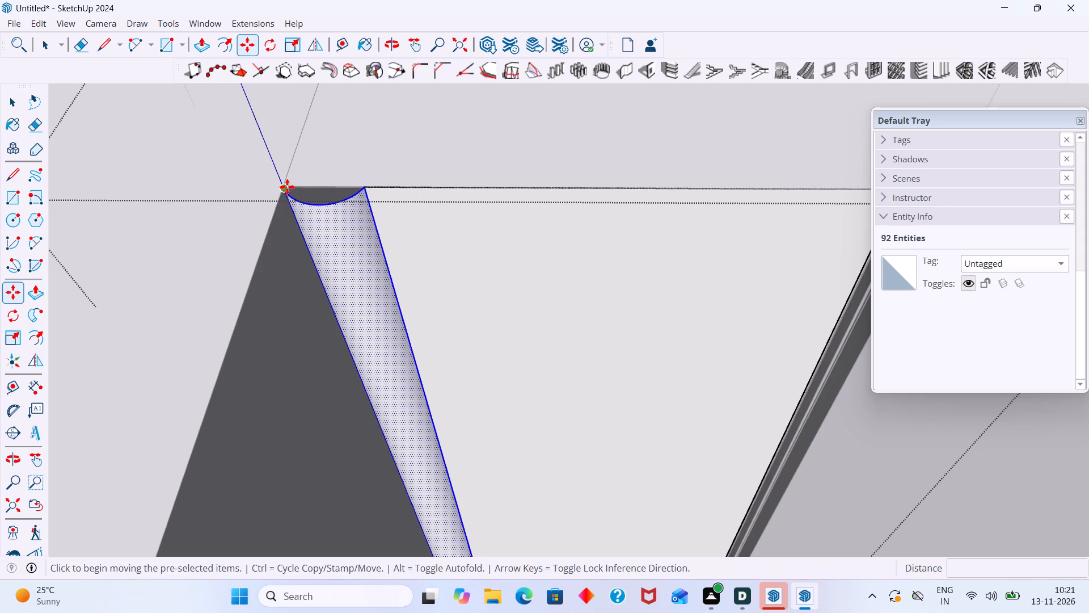
click(286, 186)
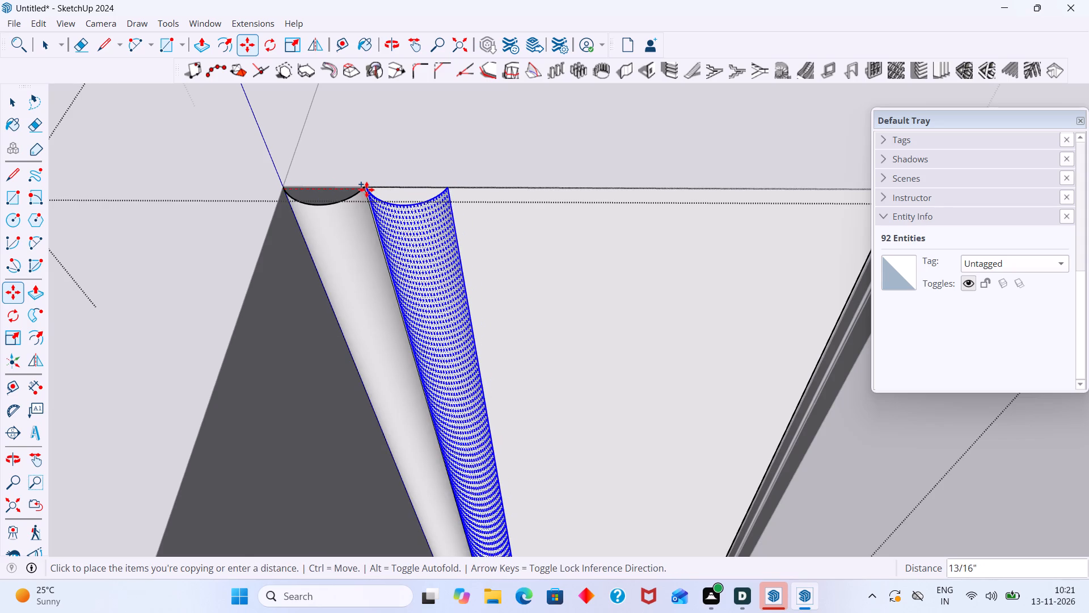
scroll(365, 190, up, 5)
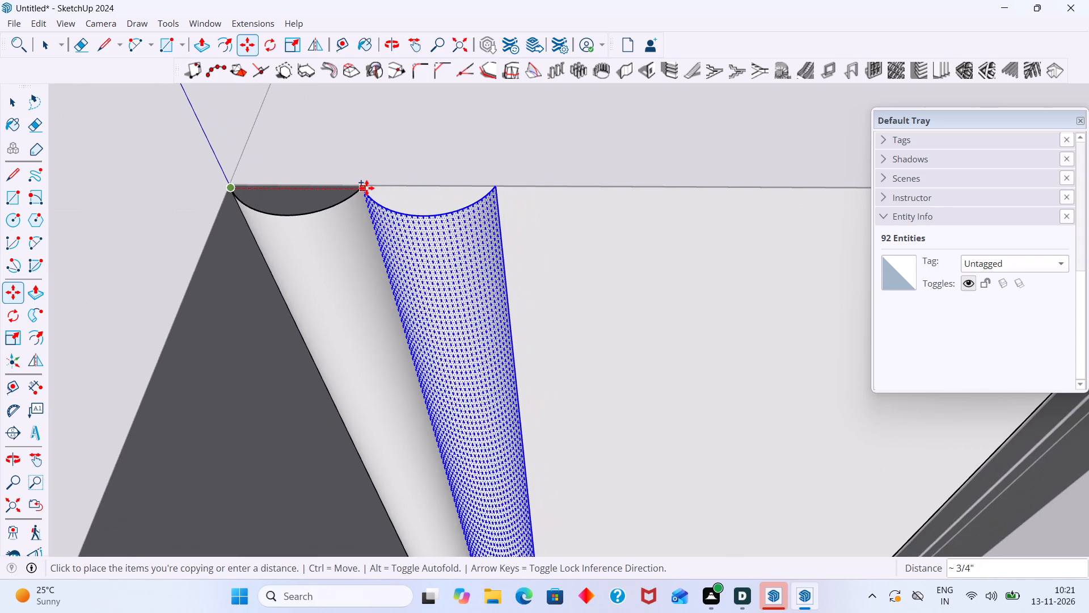
click(366, 187)
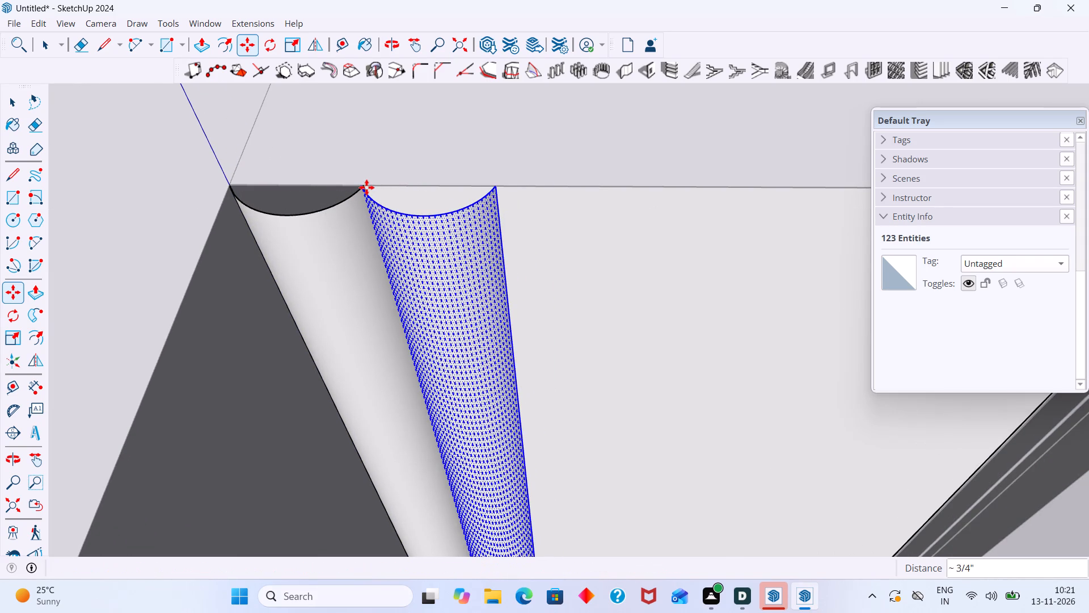
text(*7)
key(Return)
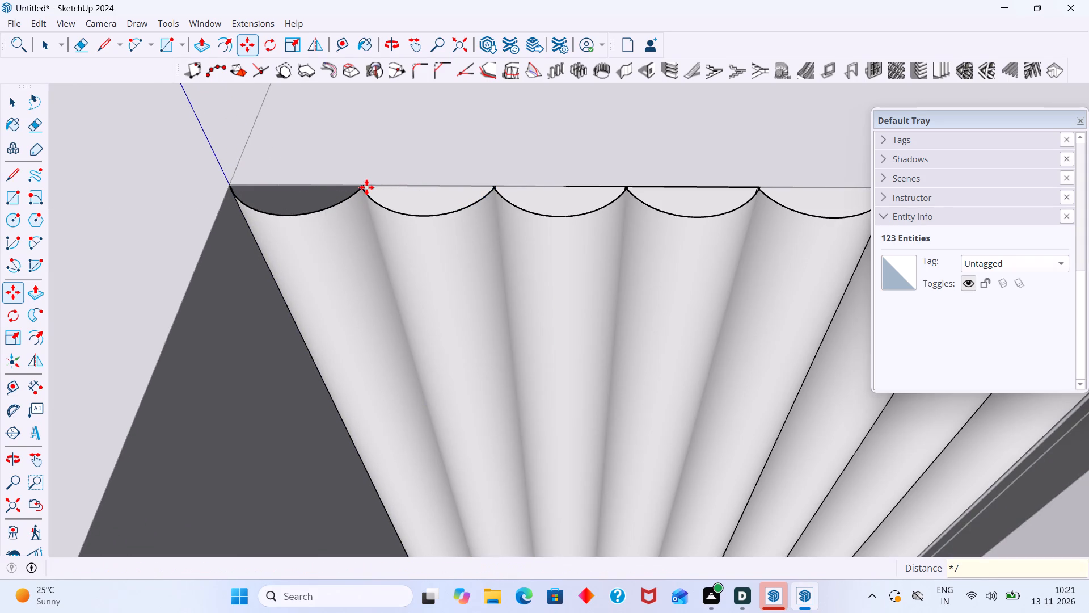
Erase the part of the last flute that overshoots the corner strip's end edge.
key(space)
scroll(412, 236, down, 12)
scroll(688, 226, up, 11)
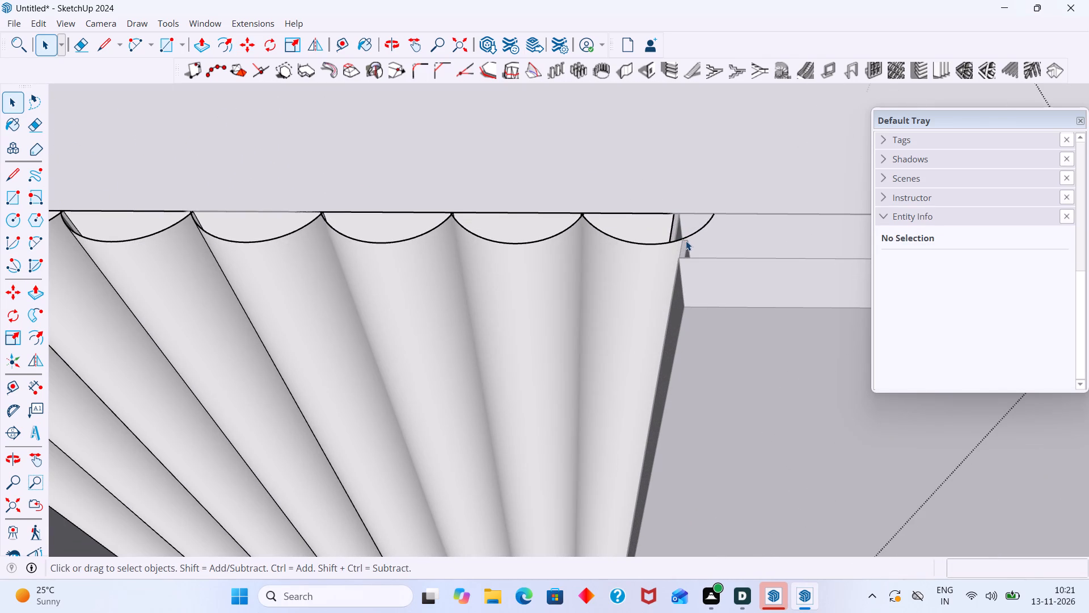
double_click(700, 227)
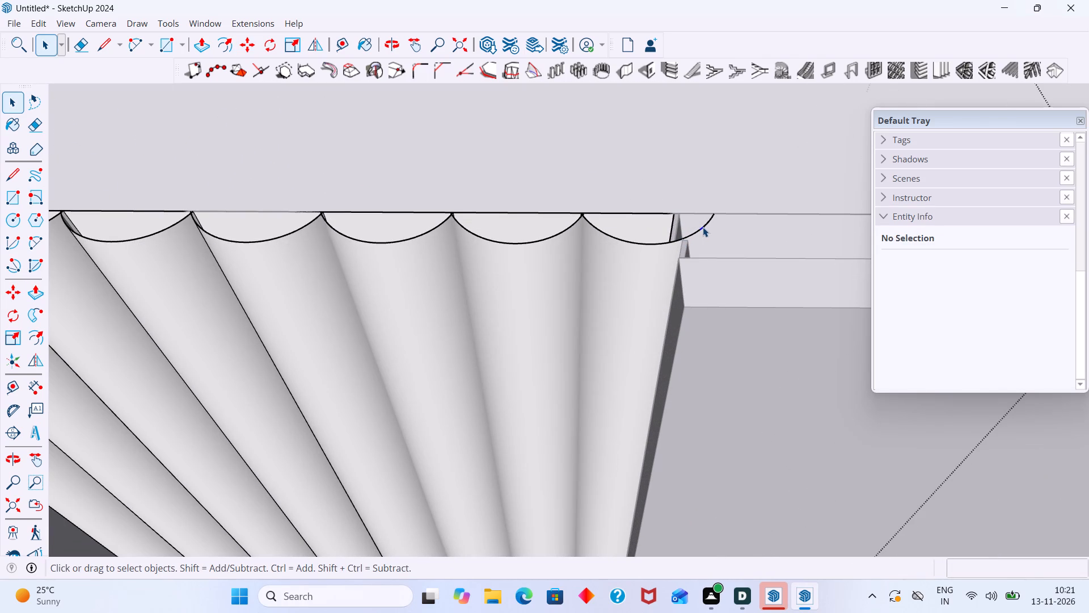
click(706, 229)
key(e)
click(704, 226)
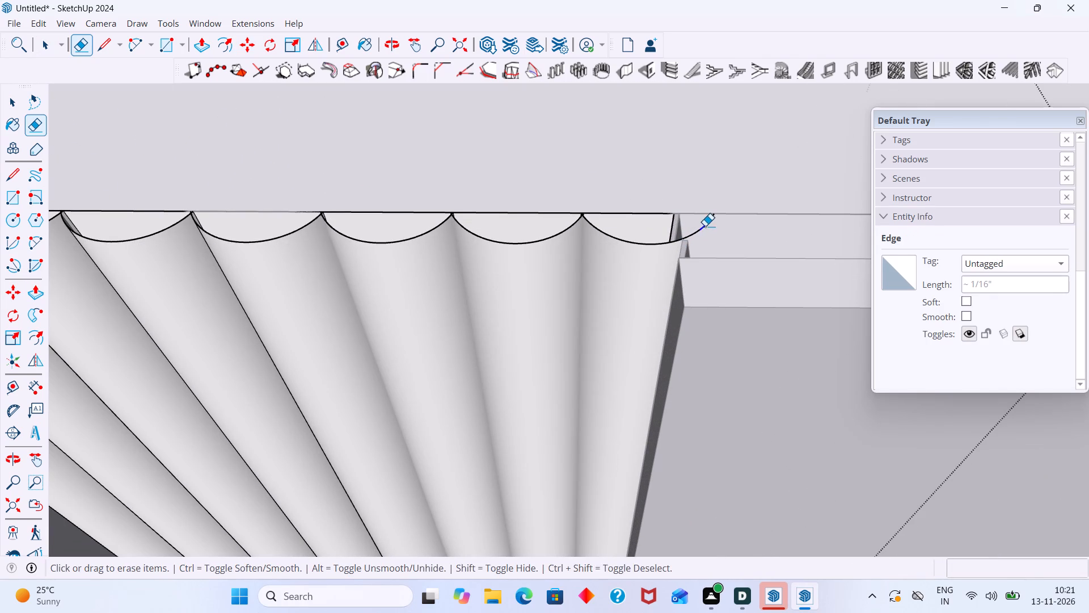
click(714, 224)
drag(697, 226, 695, 236)
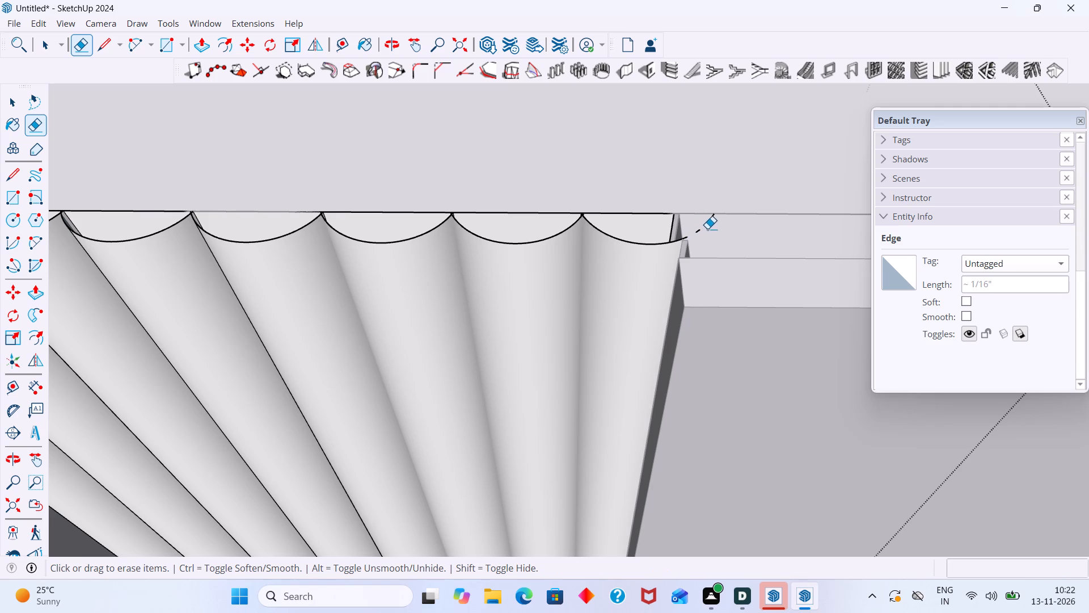
scroll(694, 226, up, 2)
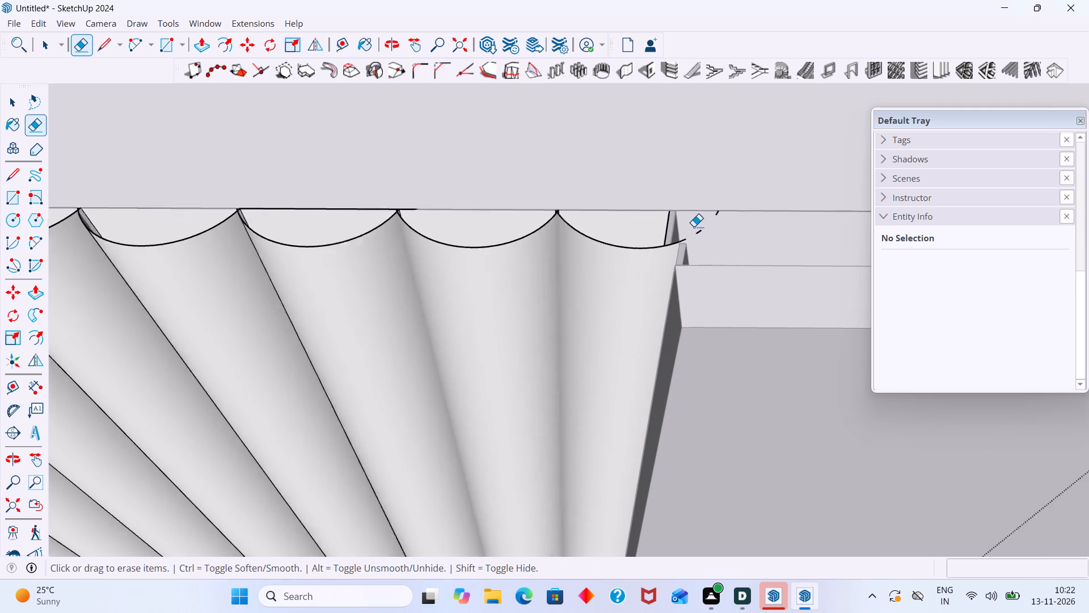
scroll(694, 226, up, 5)
click(713, 235)
drag(742, 207, 736, 202)
click(677, 252)
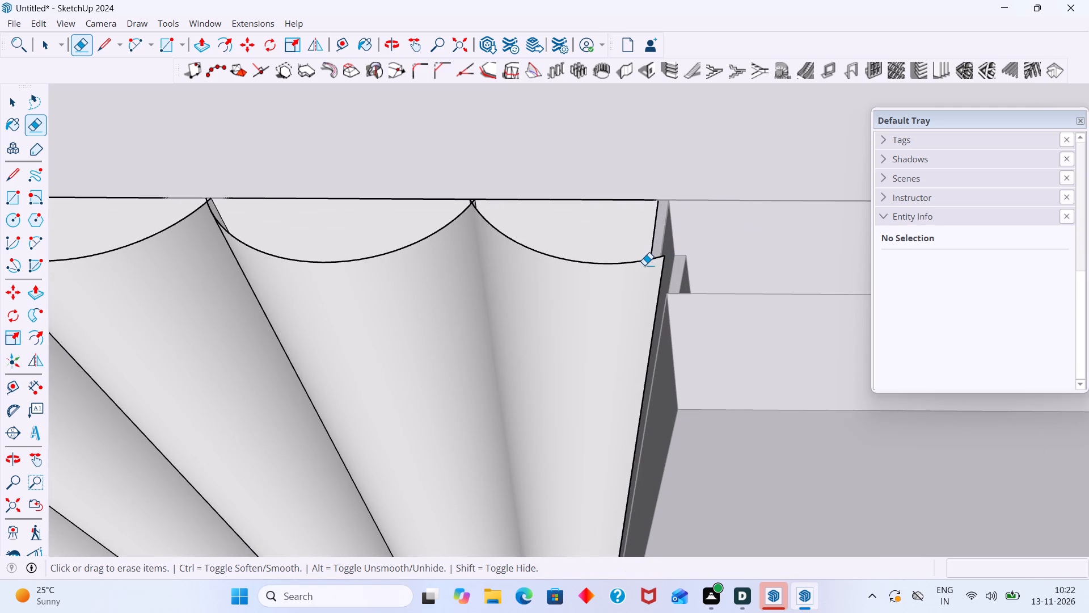
Erase the last flute's remaining arc segments and long face strips from the strip's flat end, keeping the strip's own edges.
click(644, 260)
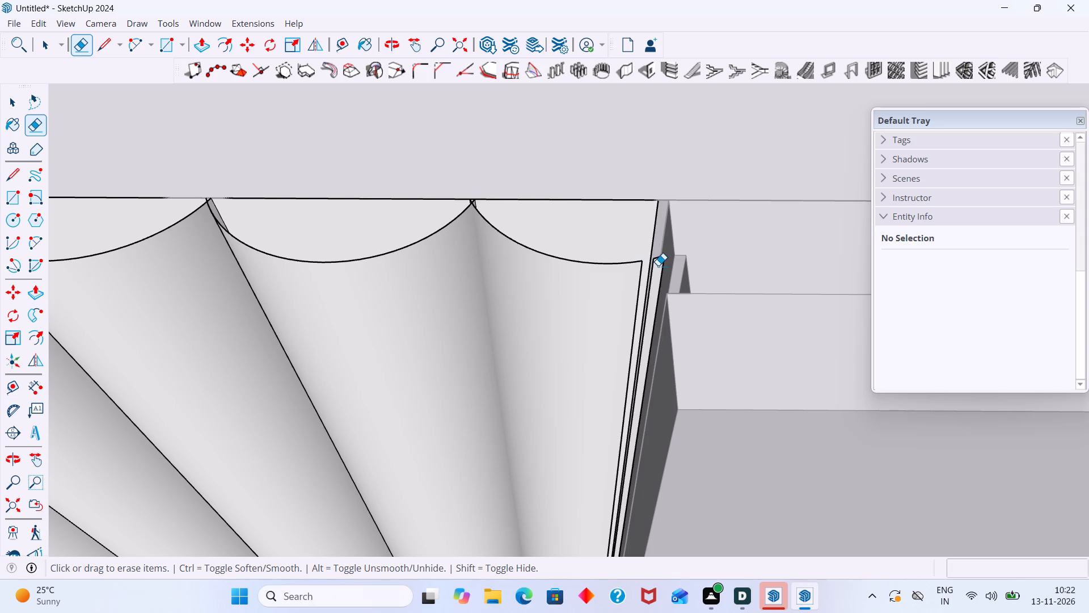
click(660, 263)
click(659, 262)
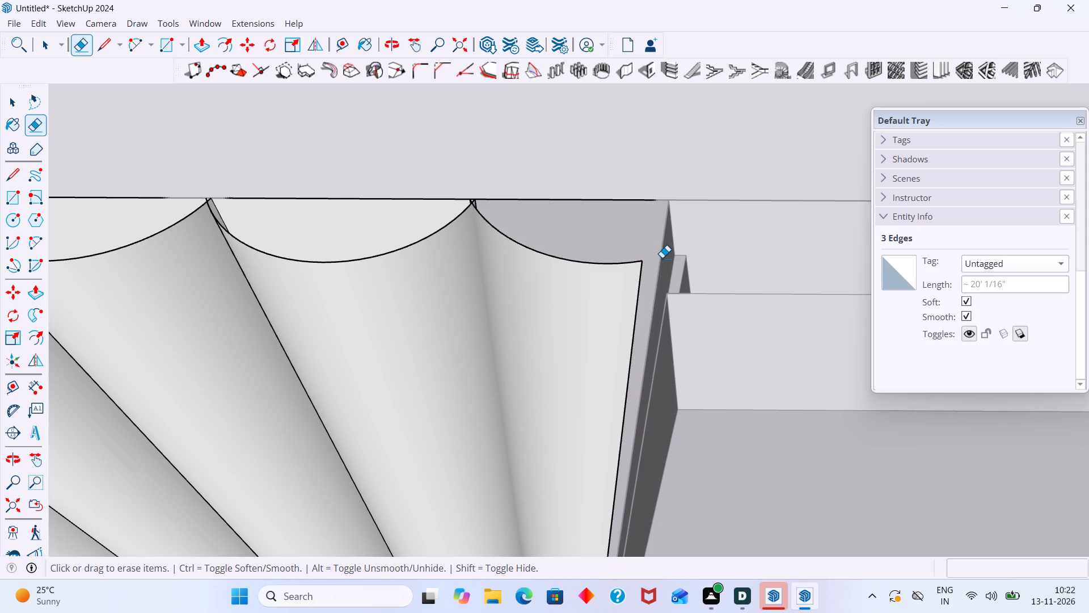
key(ctrl+z)
drag(640, 259, 633, 269)
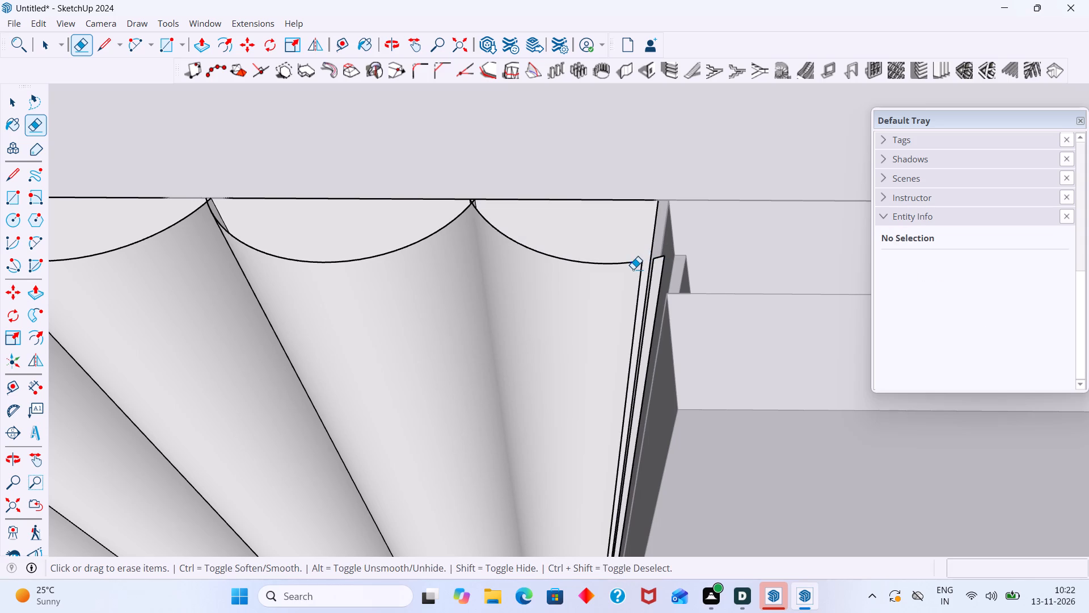
drag(633, 269, 484, 222)
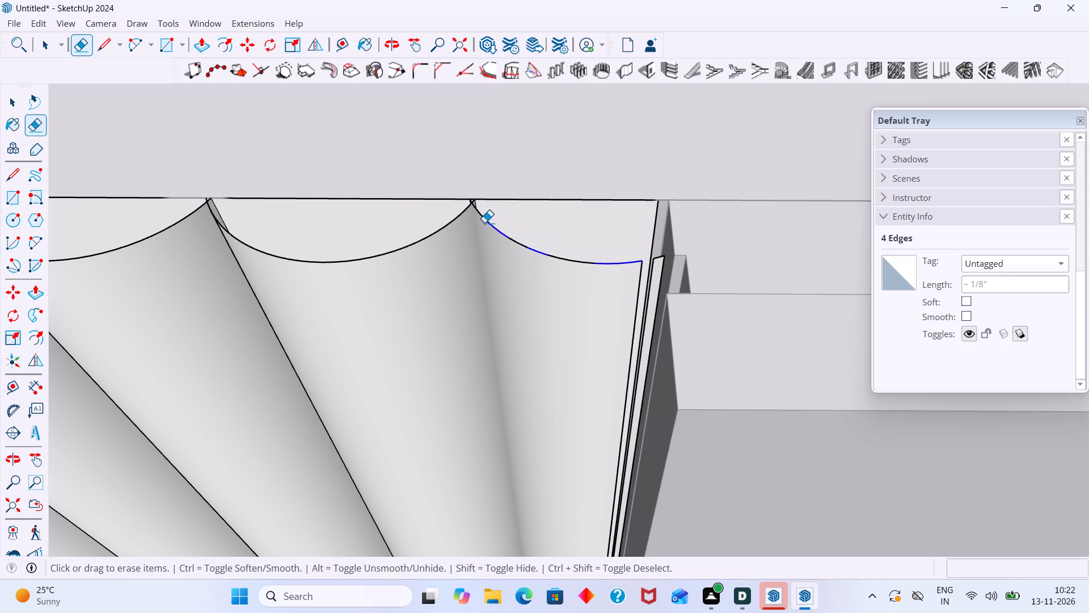
drag(484, 222, 472, 208)
click(520, 245)
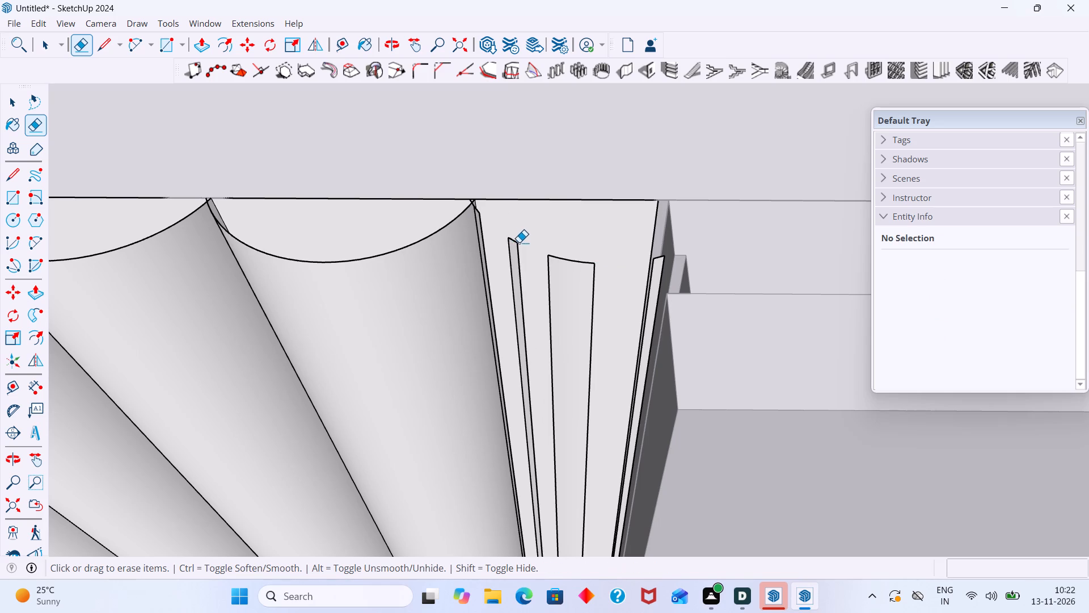
drag(516, 241, 509, 247)
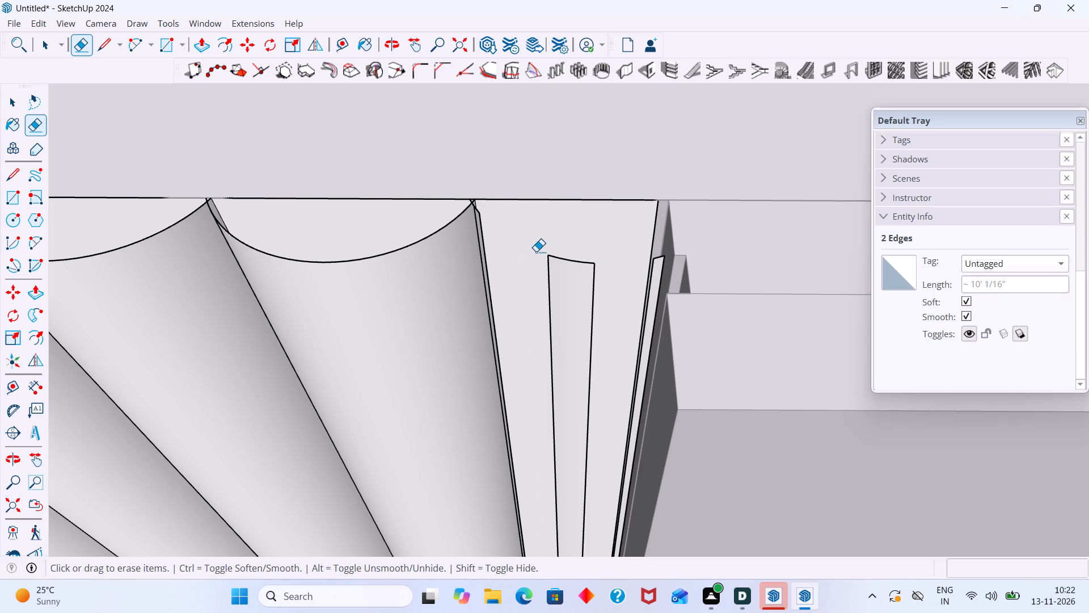
drag(593, 283, 563, 261)
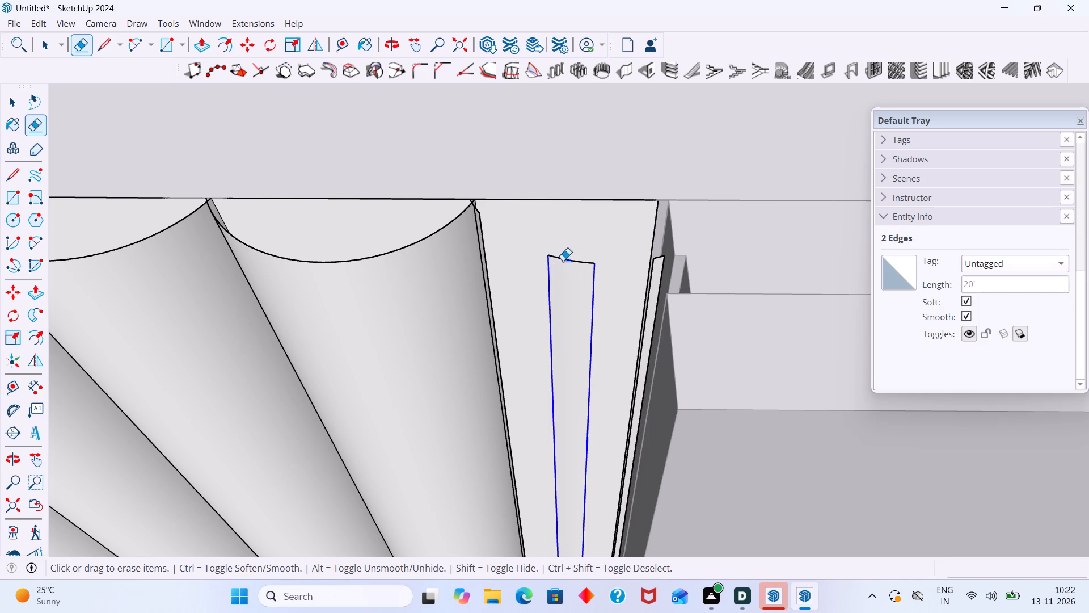
drag(563, 261, 571, 259)
click(584, 262)
click(558, 257)
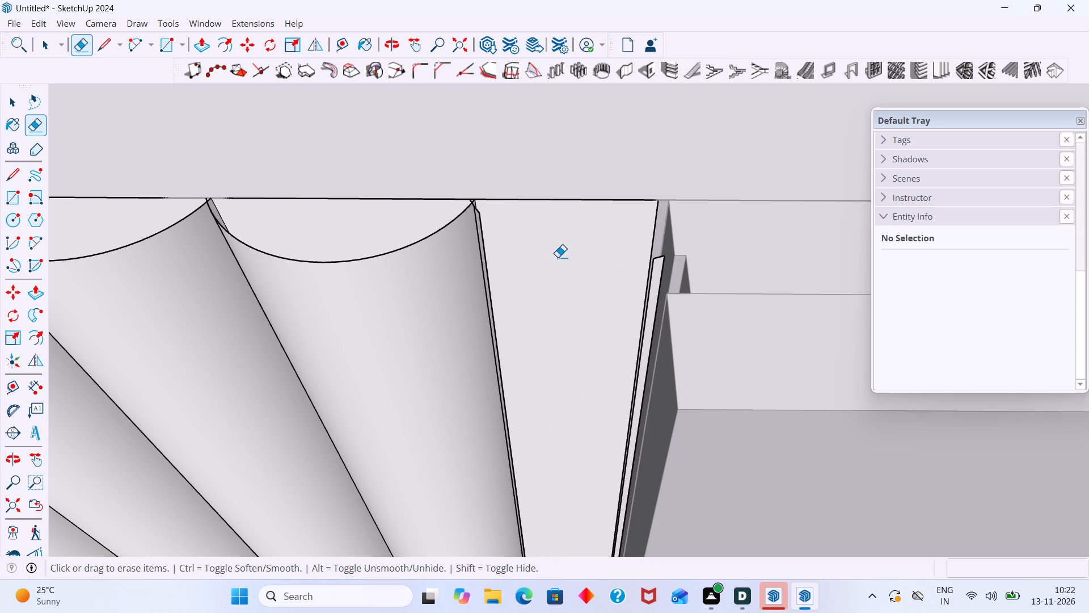
Erase the leftover flute sliver on the outer side of the corner strip's end.
scroll(578, 257, down, 4)
middle_drag(596, 267, 658, 270)
scroll(645, 253, up, 11)
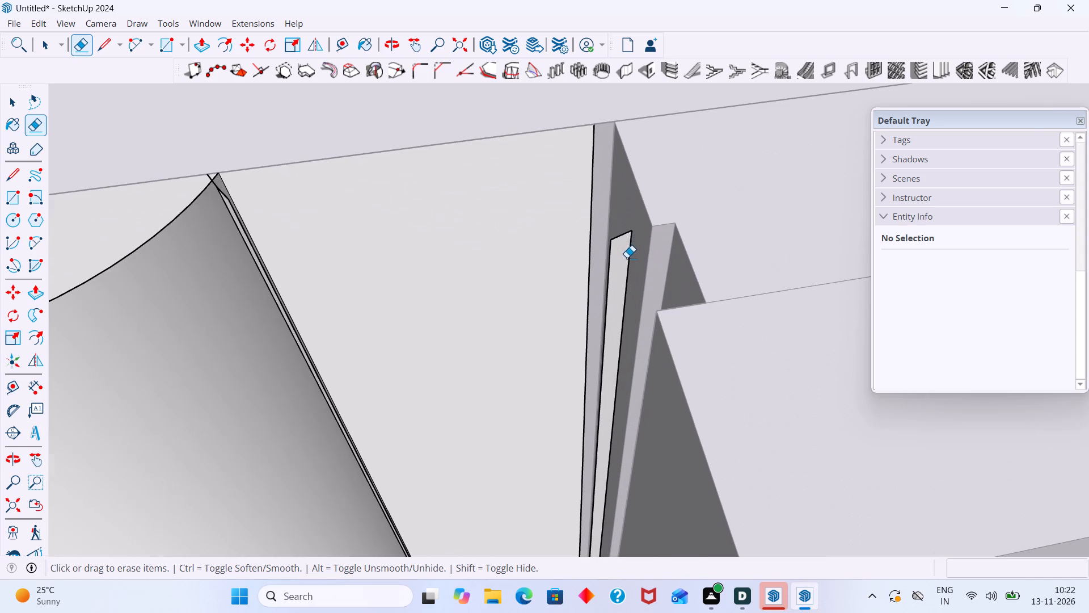
drag(623, 237, 640, 243)
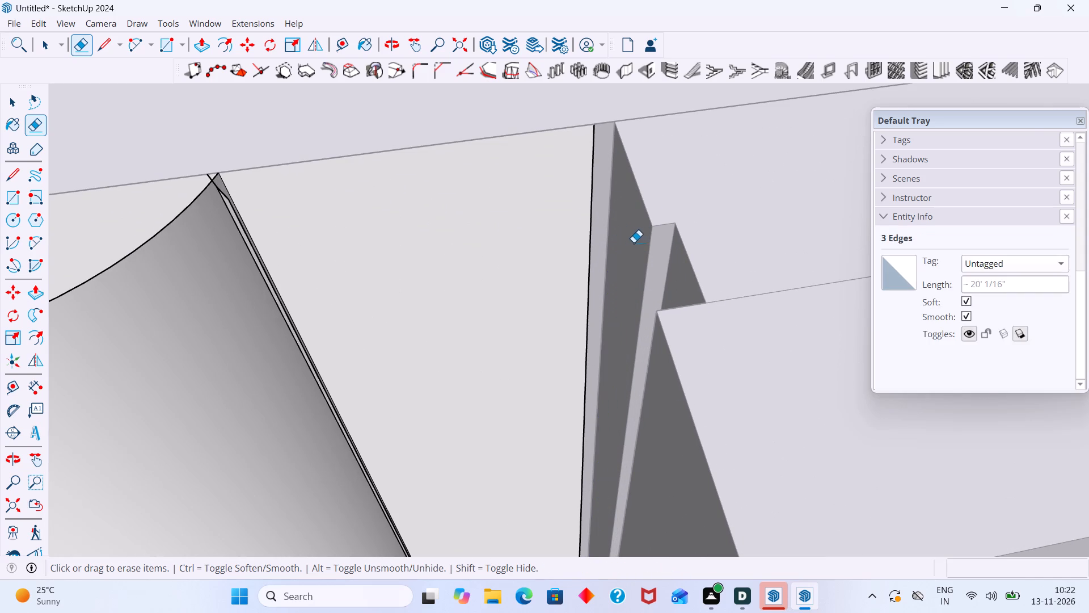
Erase the leftover sliver and stray edge at the last full flute's top corner, and close the strip's group.
scroll(601, 254, down, 13)
middle_drag(569, 294, 543, 280)
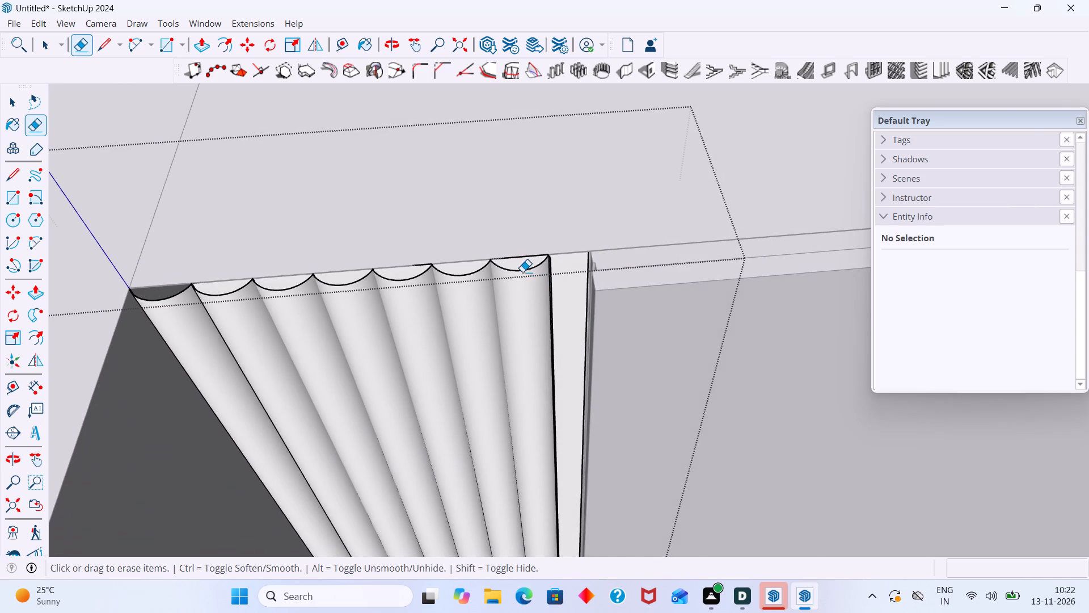
scroll(522, 272, up, 7)
scroll(563, 257, up, 17)
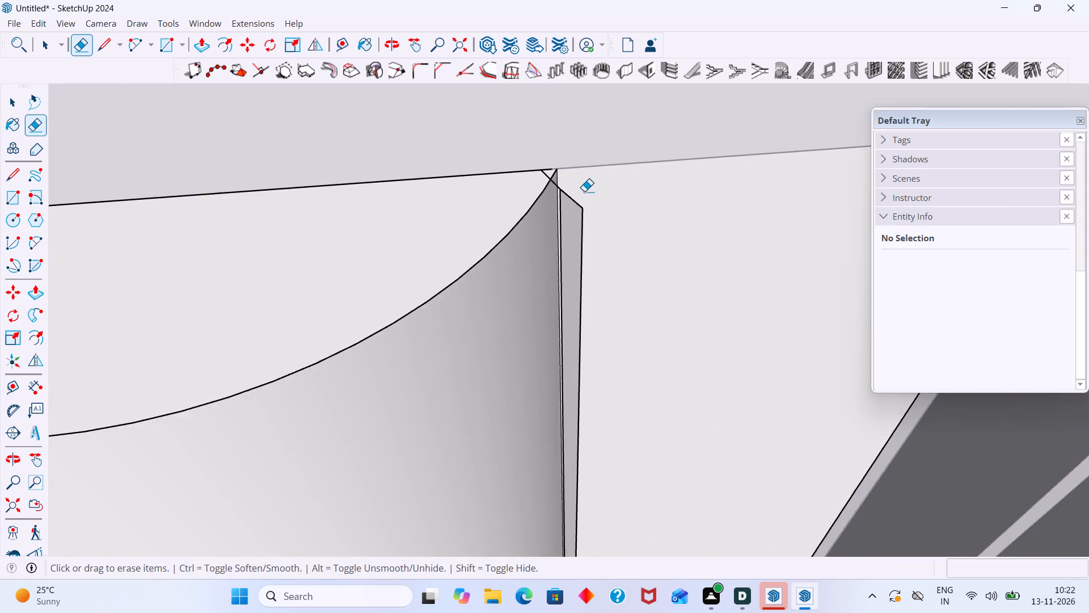
scroll(584, 191, up, 11)
click(548, 187)
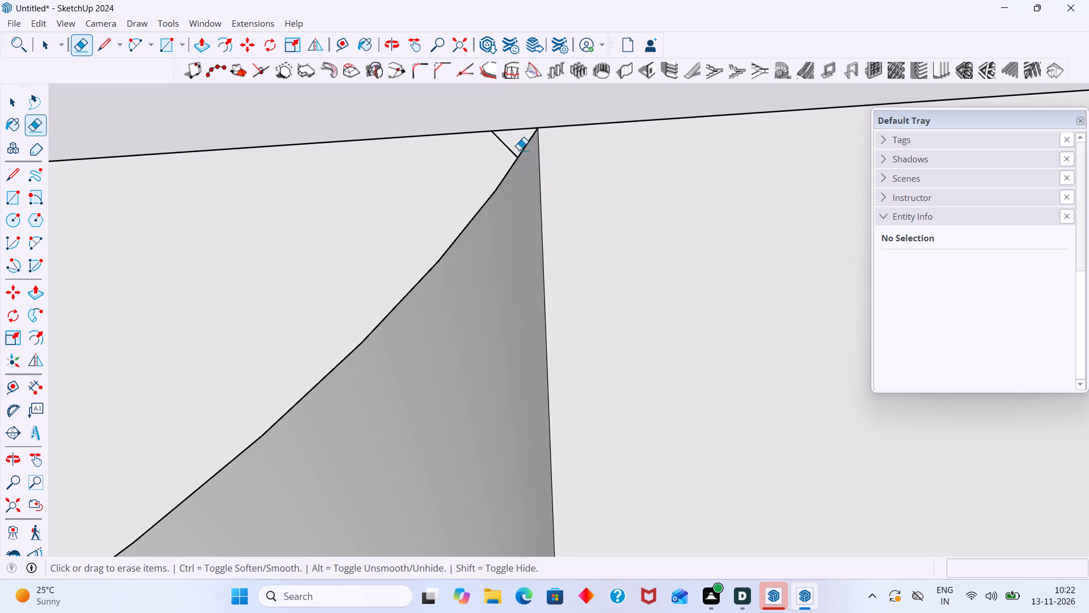
click(505, 145)
scroll(512, 172, down, 20)
scroll(512, 172, down, 3)
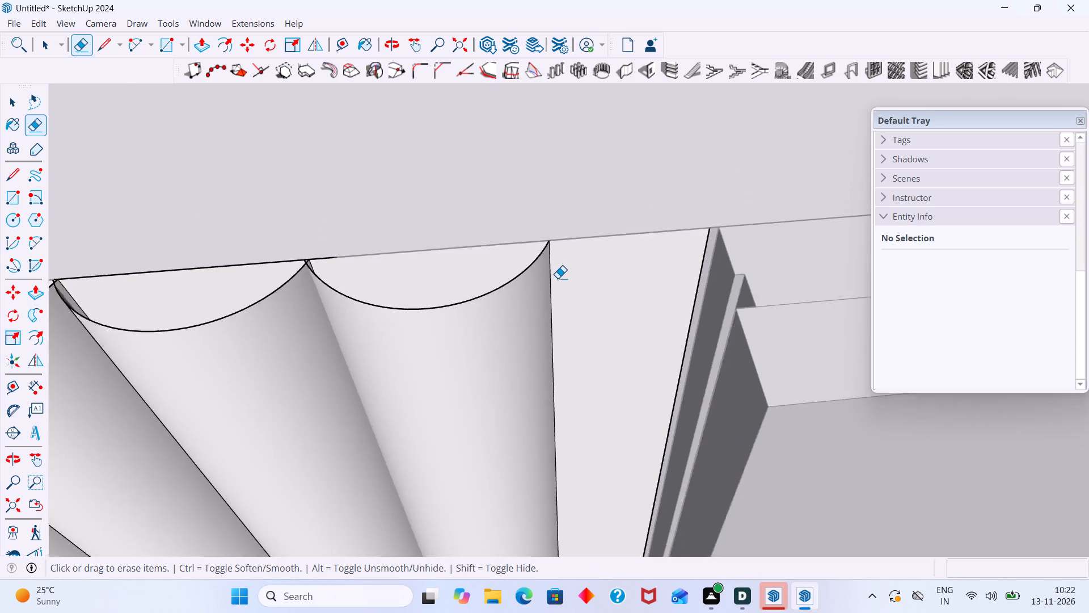
scroll(558, 278, down, 20)
scroll(558, 278, down, 10)
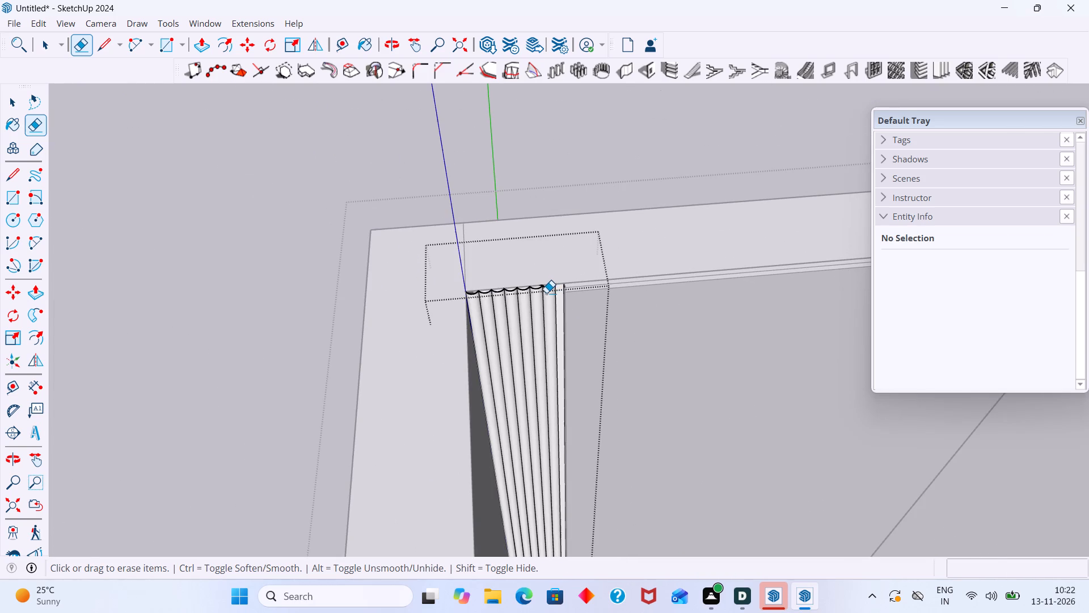
key(space)
click(594, 175)
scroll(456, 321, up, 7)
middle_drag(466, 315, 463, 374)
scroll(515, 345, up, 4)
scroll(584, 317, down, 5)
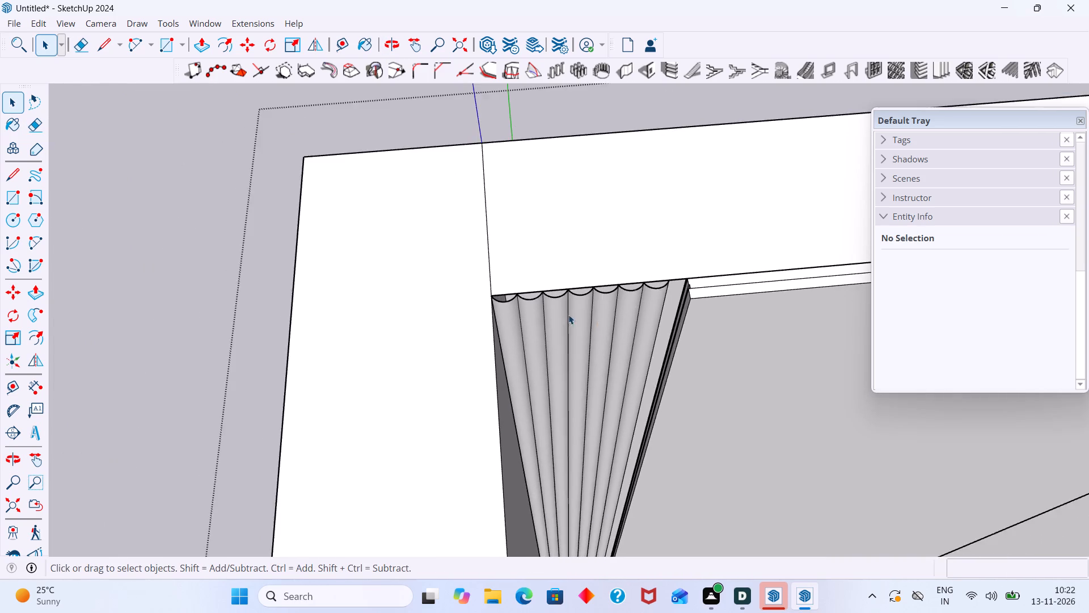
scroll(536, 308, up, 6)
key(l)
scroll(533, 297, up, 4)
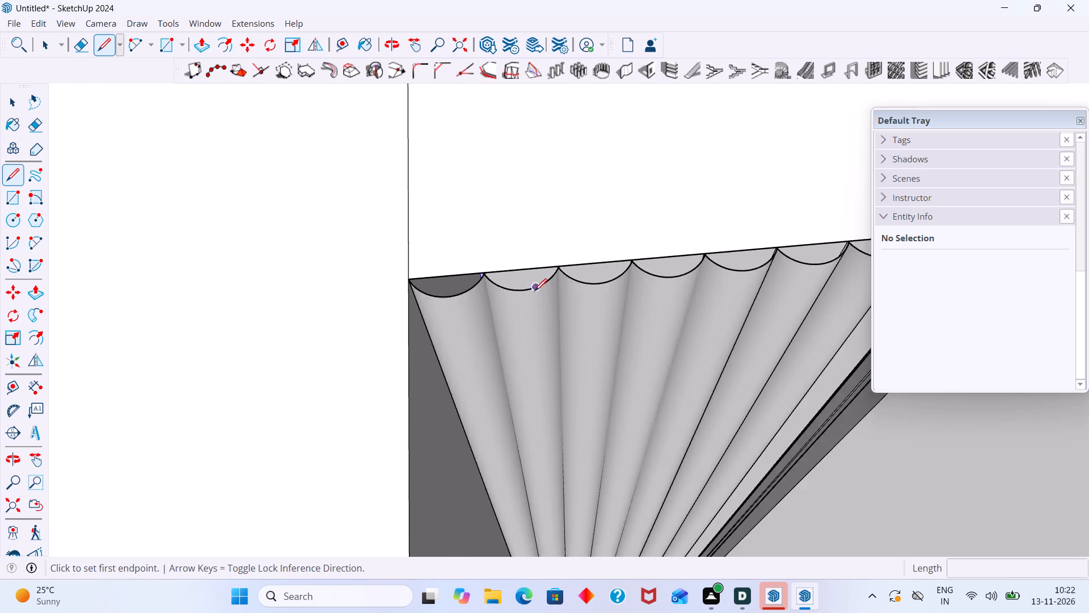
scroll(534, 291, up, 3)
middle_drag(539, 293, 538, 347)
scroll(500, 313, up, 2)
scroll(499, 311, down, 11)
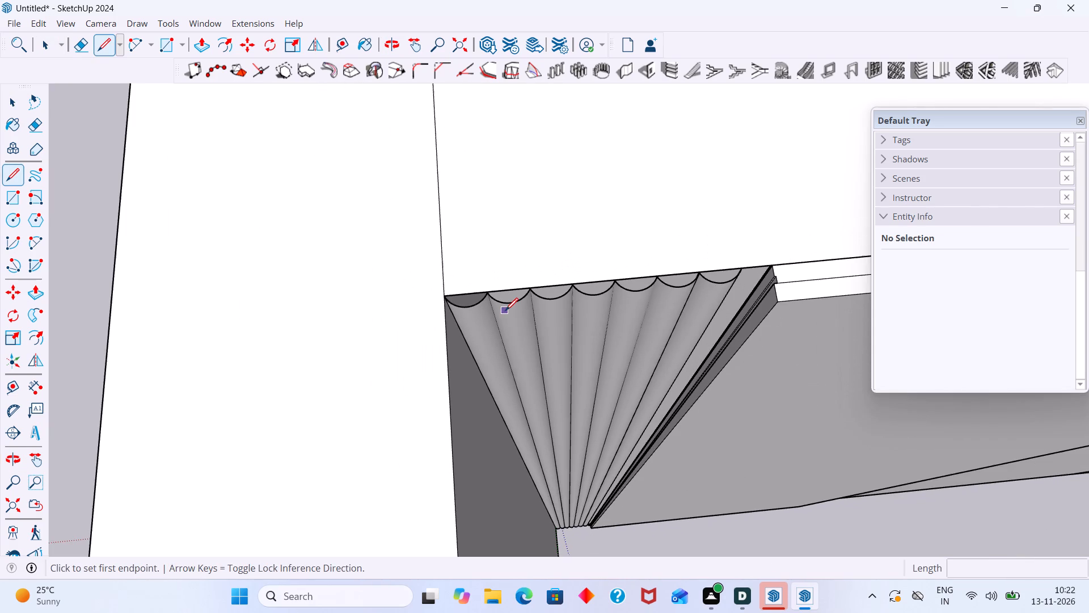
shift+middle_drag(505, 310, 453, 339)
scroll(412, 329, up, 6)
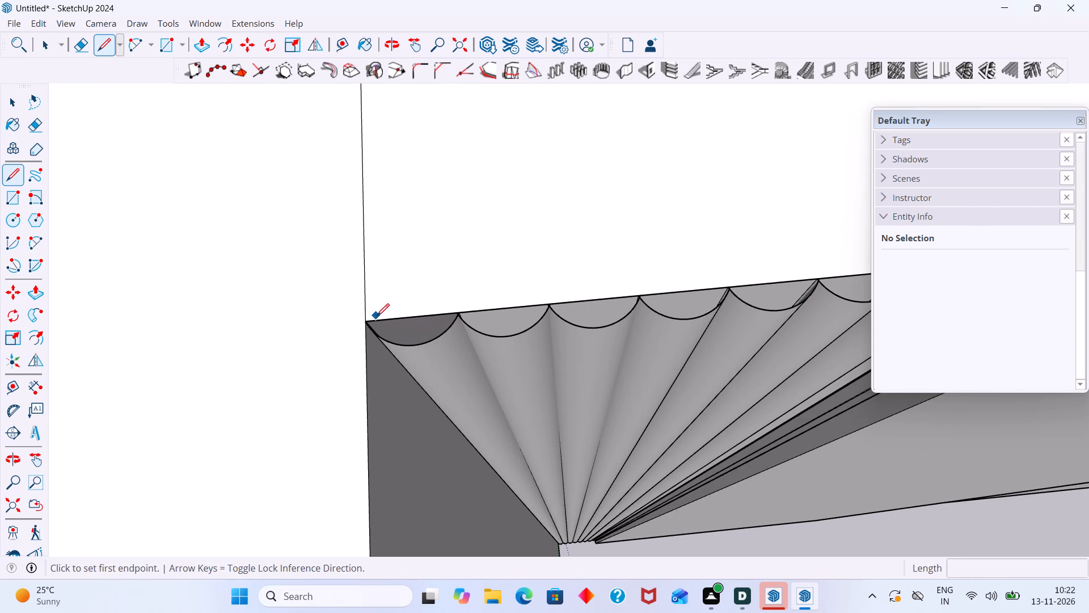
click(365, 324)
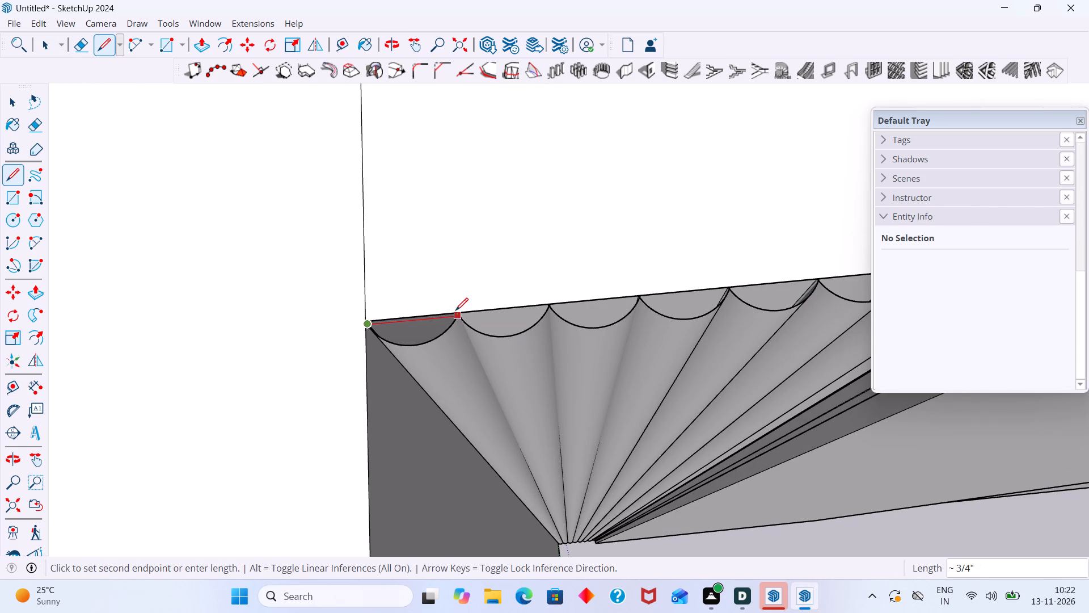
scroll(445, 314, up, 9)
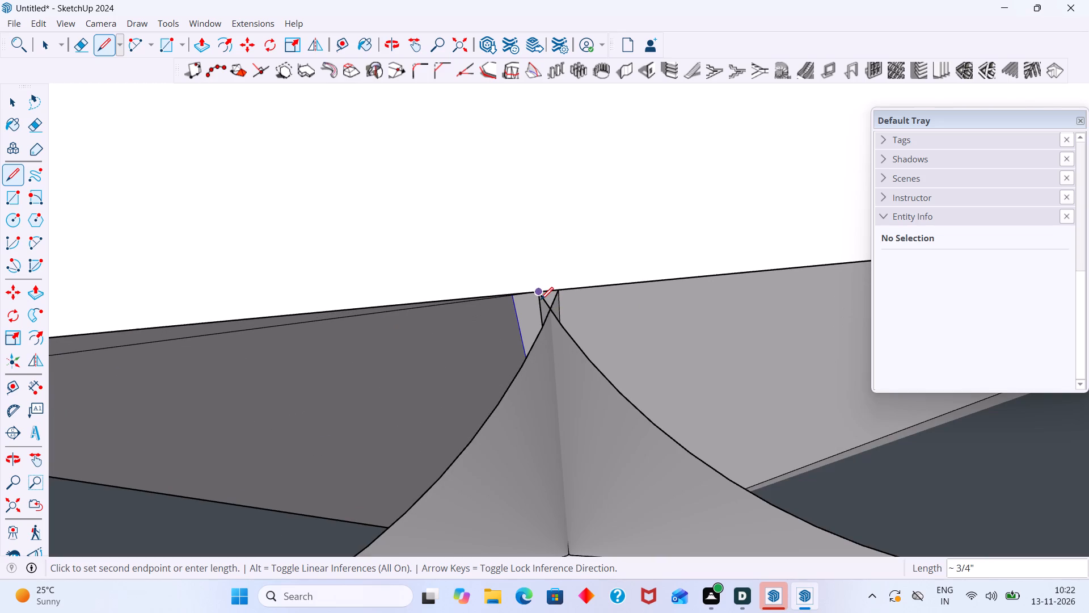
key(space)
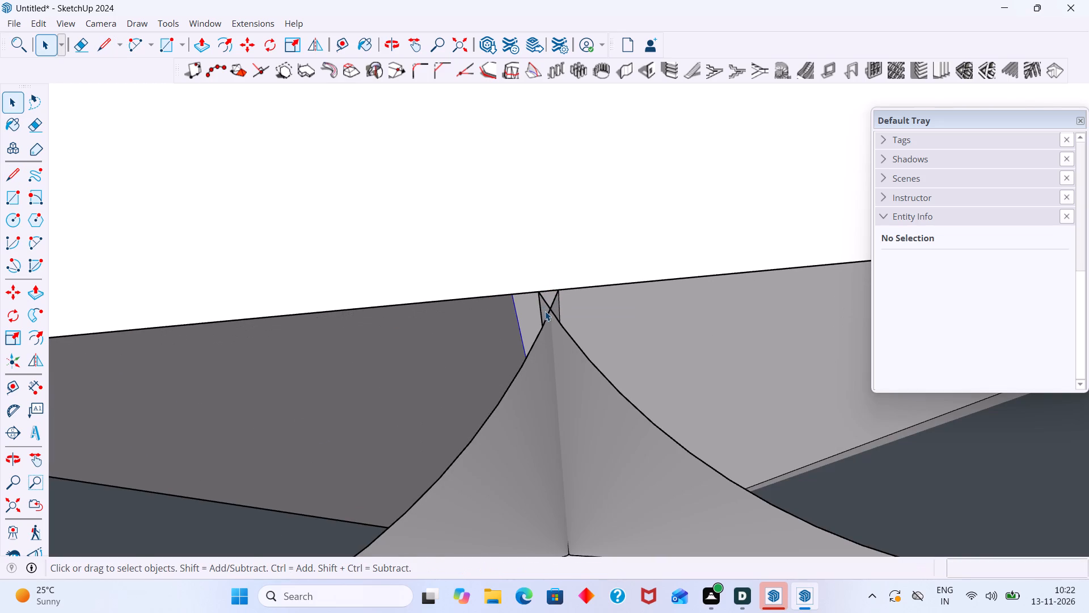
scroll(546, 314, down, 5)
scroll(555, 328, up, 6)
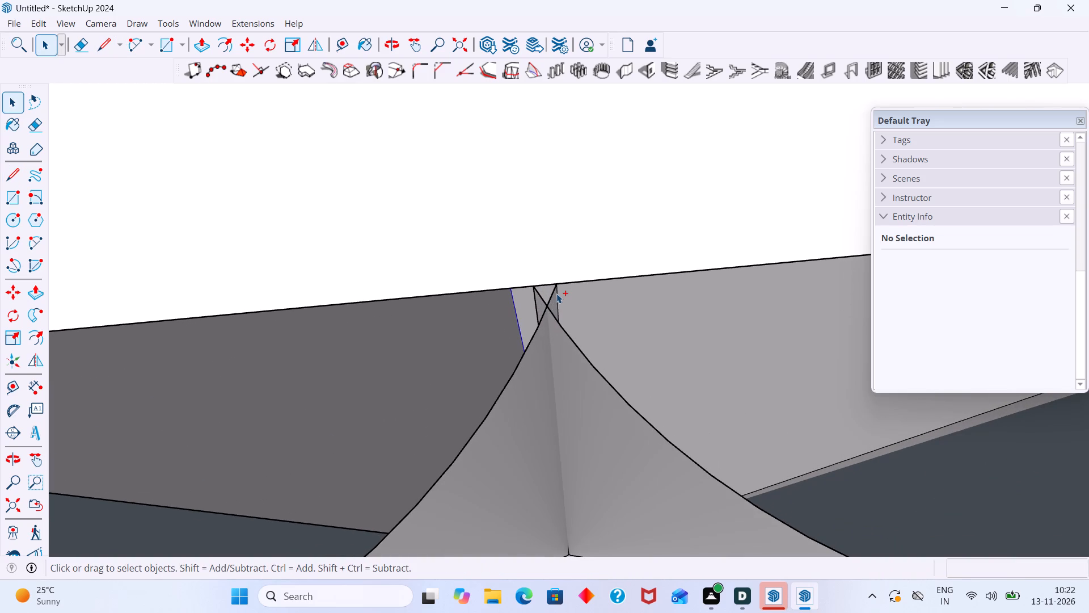
Undo the repeated flutes and their cleanup on the corner strip, stepping back and forward until only the first rounded flute remains.
key(ctrl+z)
key(ctrl+z)
key(ctrl+z)
key(ctrl+z)
key(ctrl+z)
ctrl+scroll(583, 326, down, 6)
key(ctrl+z)
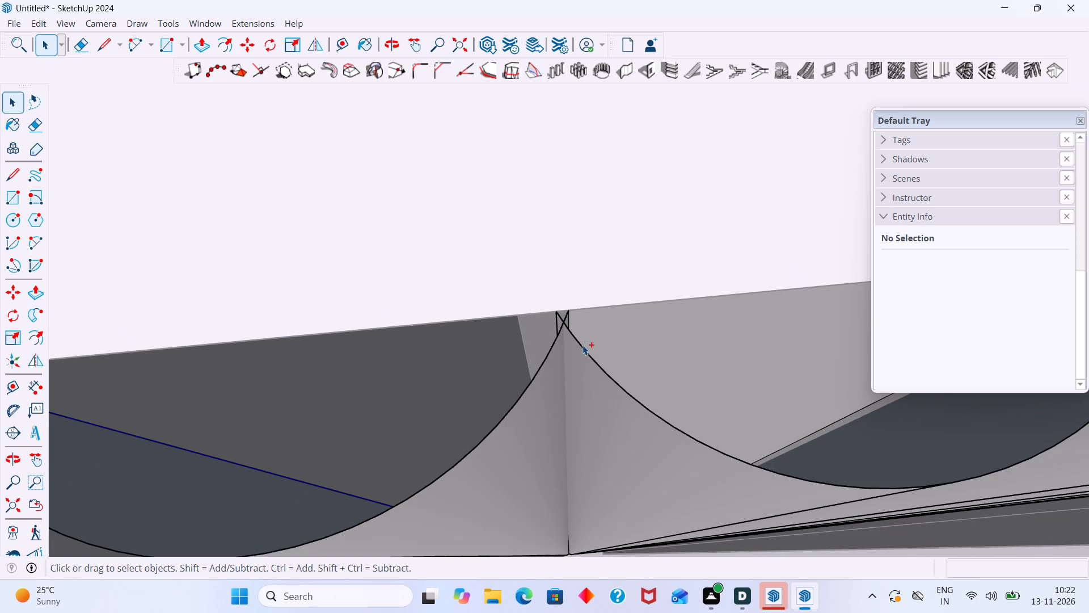
key(ctrl+z)
key(ctrl+z)
key(ctrl+z)
key(ctrl+z)
key(ctrl+z)
key(ctrl+z)
key(ctrl+z)
key(ctrl+z)
key(ctrl+z)
key(ctrl+z)
key(ctrl+z)
key(ctrl+z)
key(ctrl+z)
key(ctrl+z)
key(ctrl+z)
key(ctrl+z)
key(ctrl+z)
key(ctrl+z)
key(ctrl+z)
key(ctrl+z)
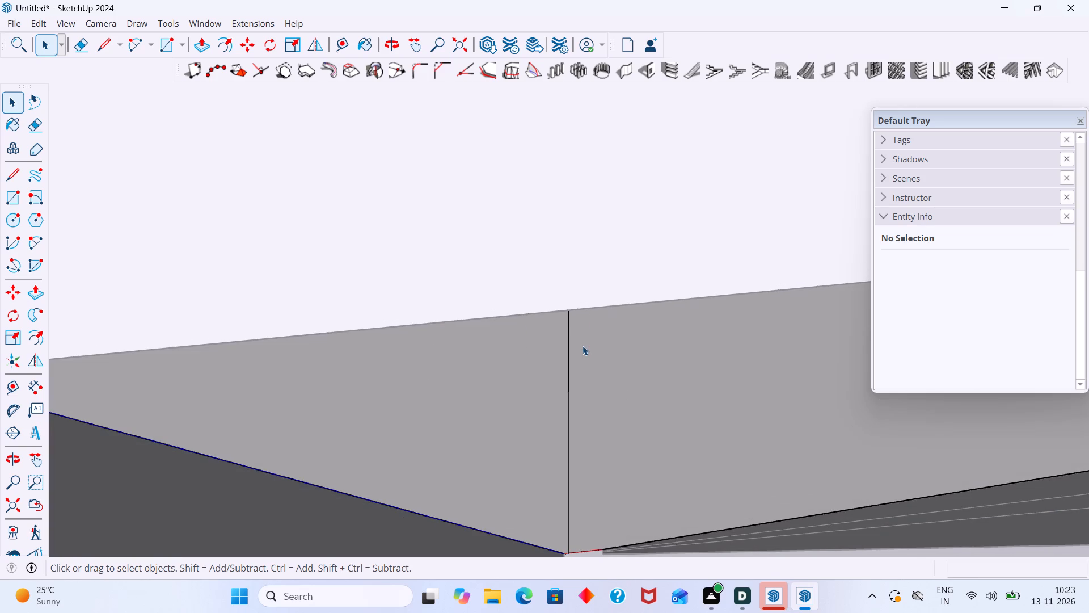
scroll(583, 346, down, 9)
key(ctrl+y)
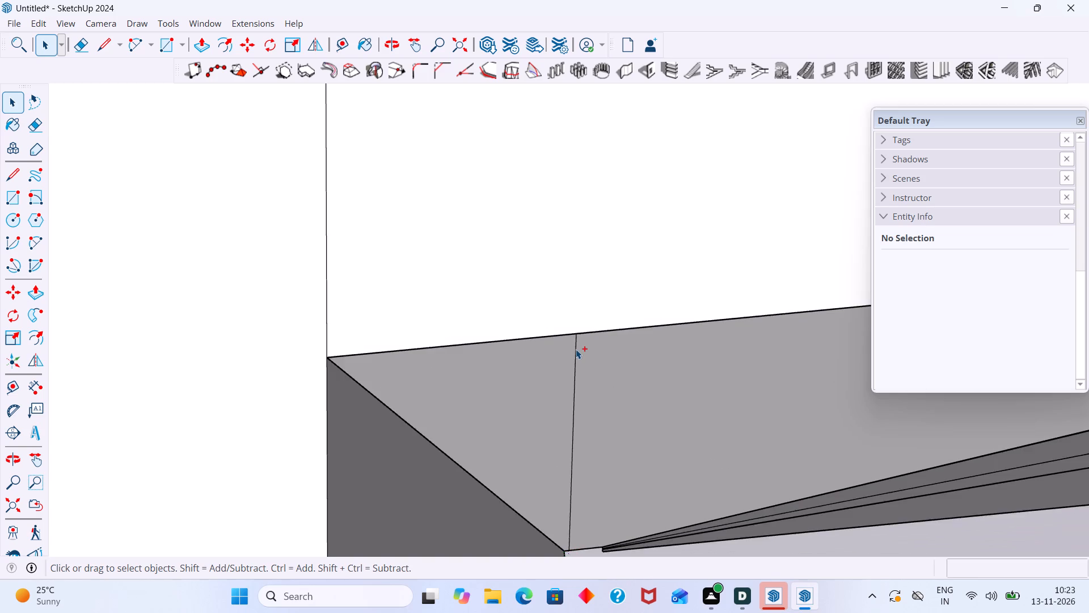
key(ctrl+y)
key(ctrl+y)
key(ctrl+y)
key(ctrl+y)
key(ctrl+y)
key(ctrl+y)
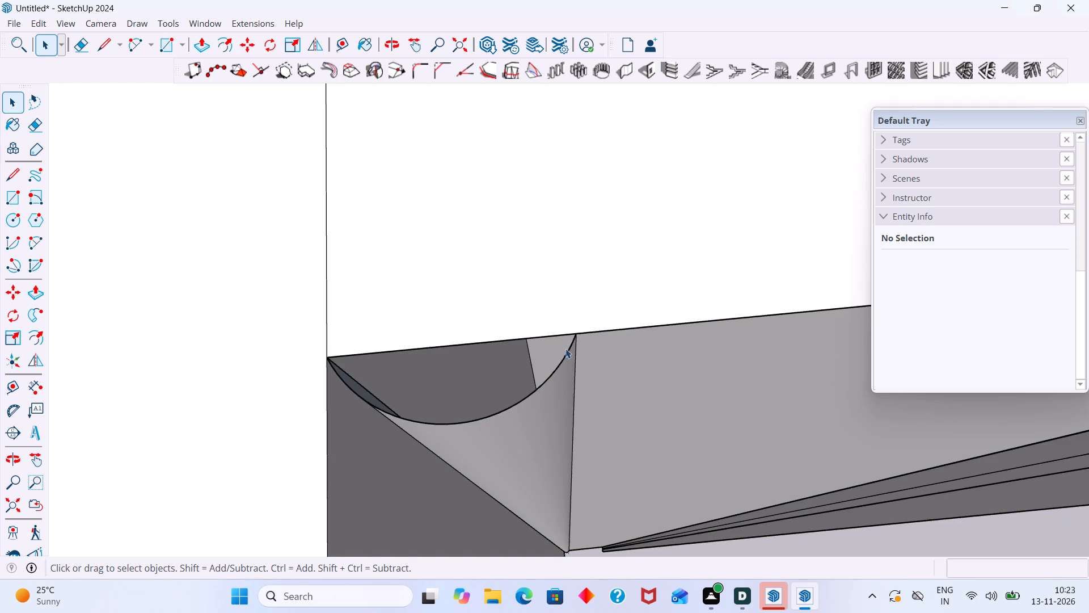
Draw a 3/4" line across the open top of the first flute, from the wall corner to the arc's other end.
click(572, 349)
scroll(572, 349, down, 4)
middle_drag(565, 359, 530, 313)
scroll(527, 363, down, 12)
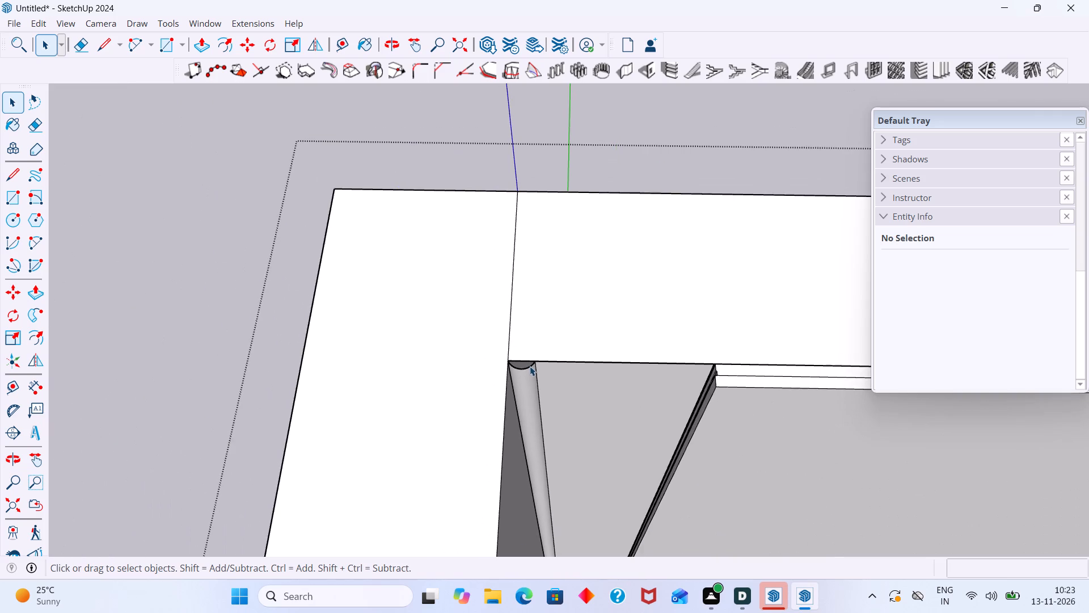
shift+middle_drag(531, 373, 481, 266)
scroll(513, 376, down, 3)
middle_drag(507, 339, 523, 371)
scroll(460, 308, up, 12)
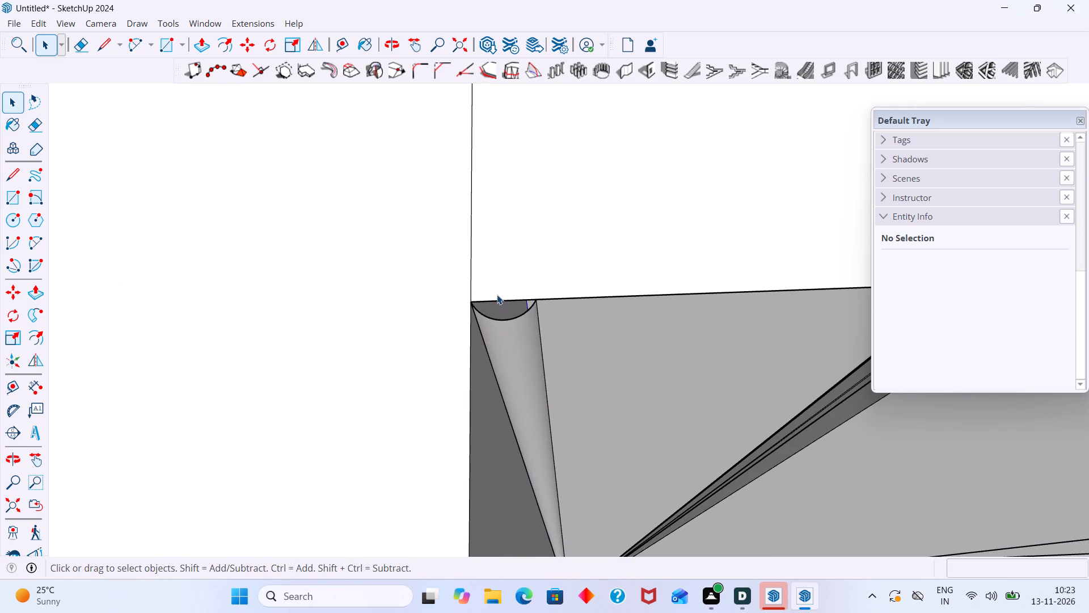
key(l)
scroll(479, 294, up, 8)
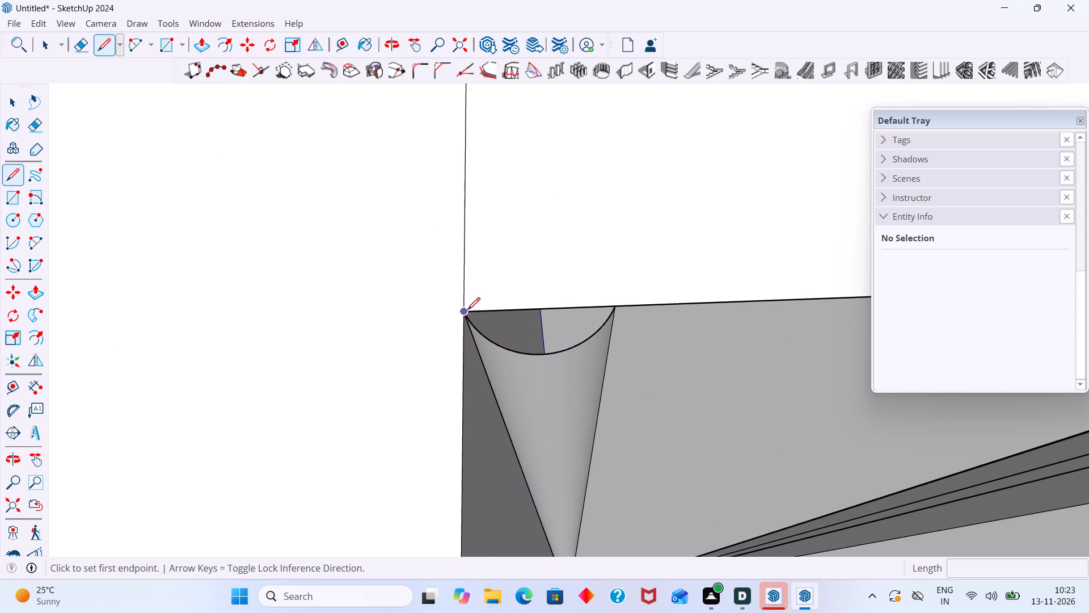
click(466, 310)
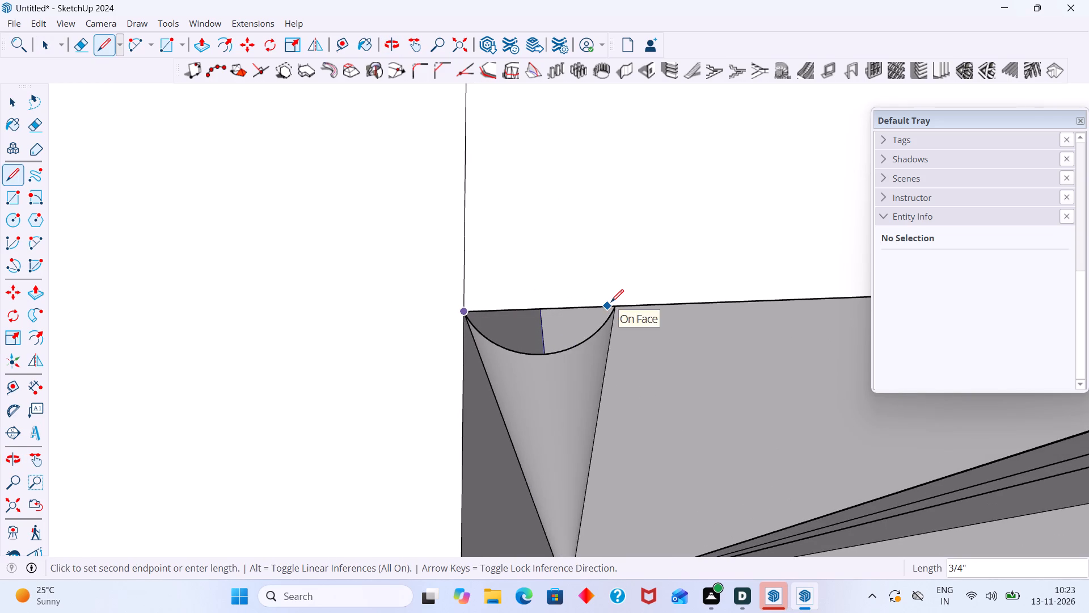
click(617, 305)
key(space)
scroll(568, 355, down, 1)
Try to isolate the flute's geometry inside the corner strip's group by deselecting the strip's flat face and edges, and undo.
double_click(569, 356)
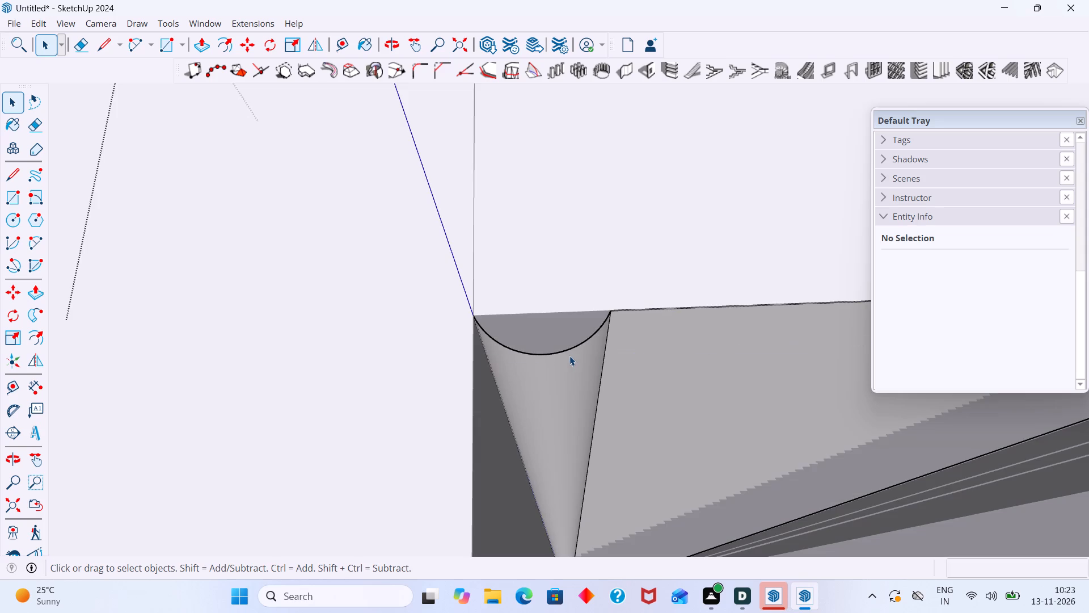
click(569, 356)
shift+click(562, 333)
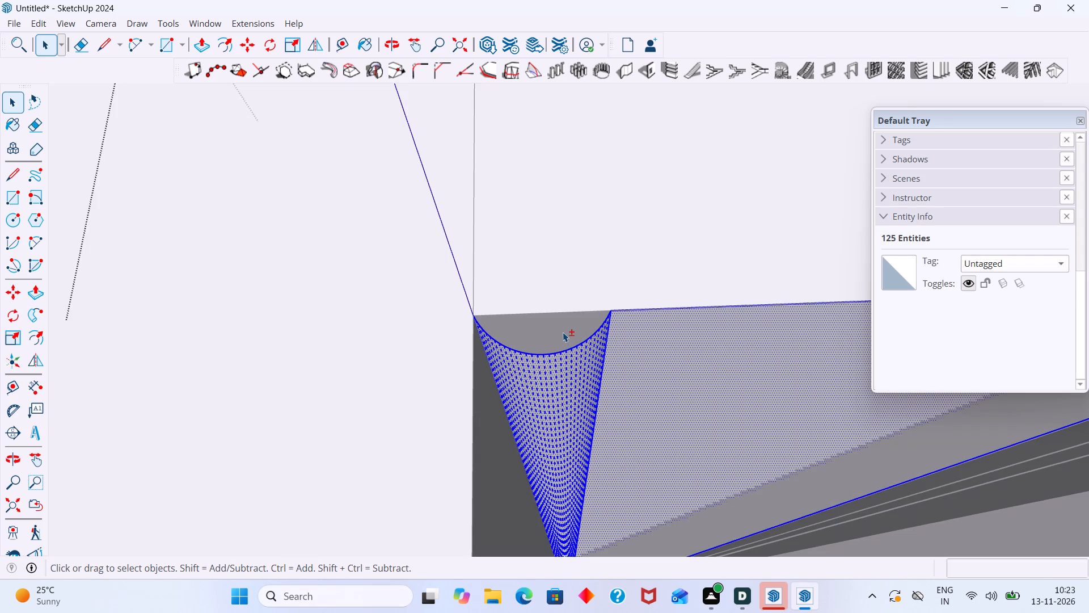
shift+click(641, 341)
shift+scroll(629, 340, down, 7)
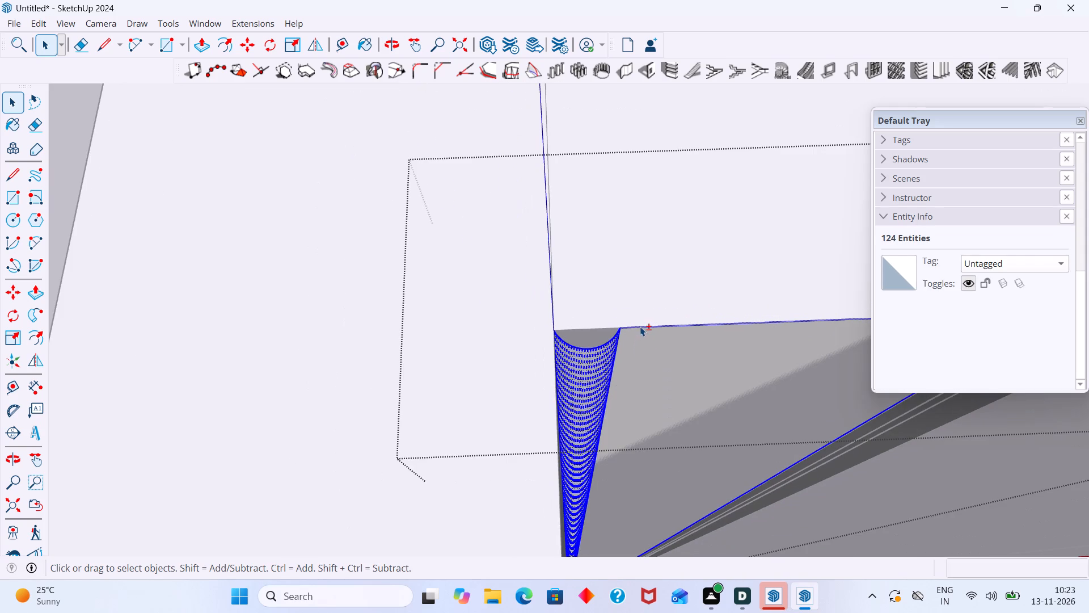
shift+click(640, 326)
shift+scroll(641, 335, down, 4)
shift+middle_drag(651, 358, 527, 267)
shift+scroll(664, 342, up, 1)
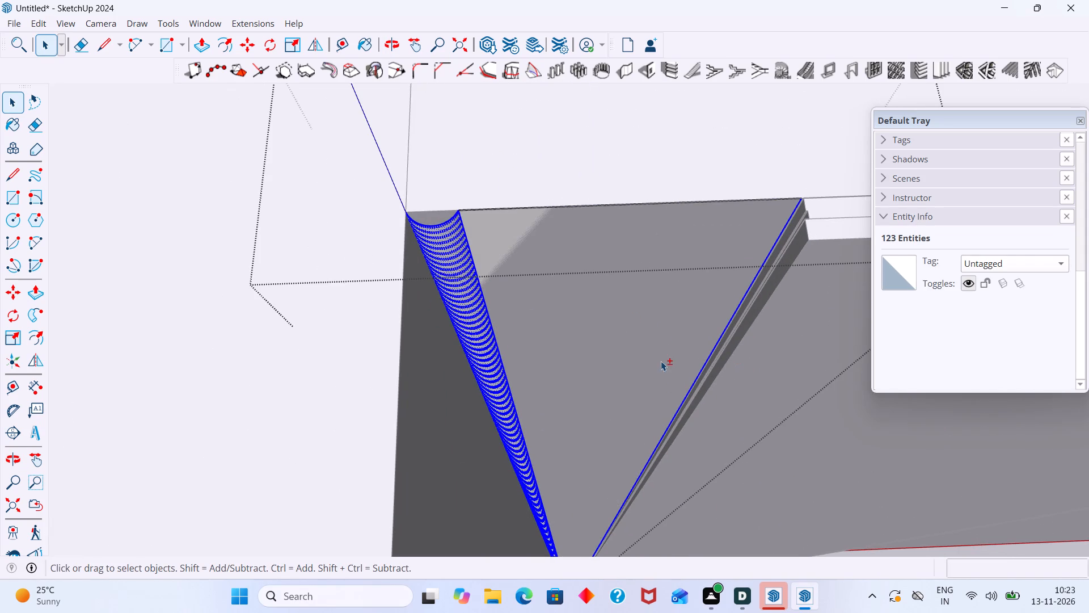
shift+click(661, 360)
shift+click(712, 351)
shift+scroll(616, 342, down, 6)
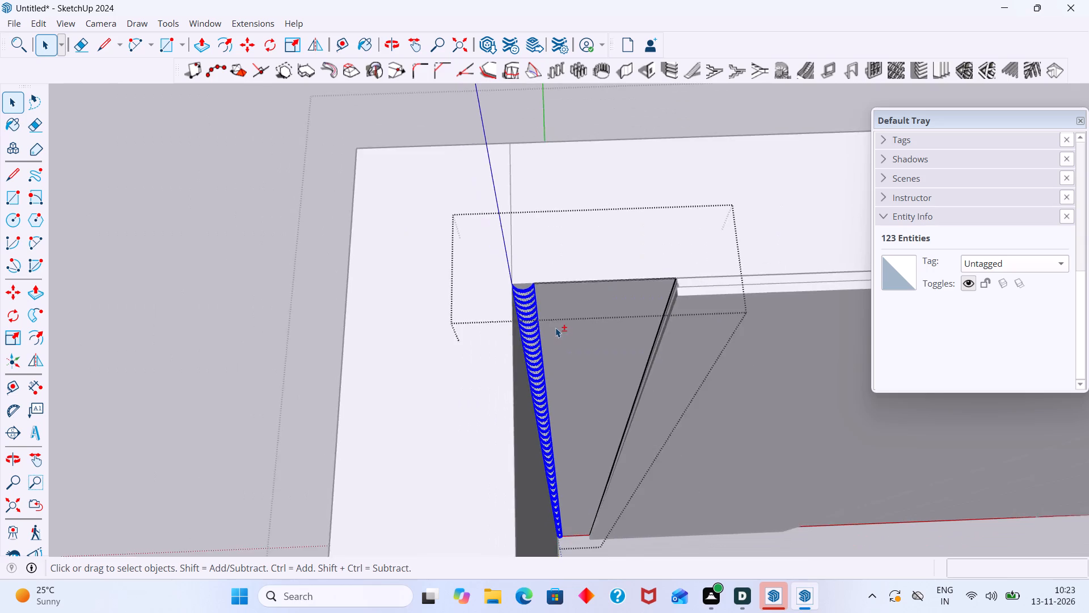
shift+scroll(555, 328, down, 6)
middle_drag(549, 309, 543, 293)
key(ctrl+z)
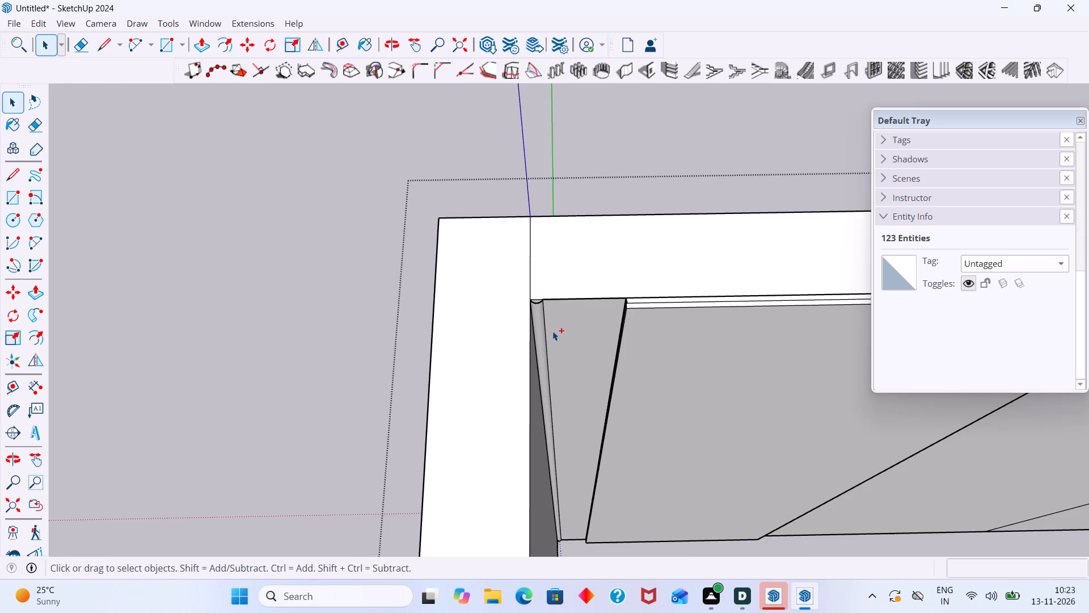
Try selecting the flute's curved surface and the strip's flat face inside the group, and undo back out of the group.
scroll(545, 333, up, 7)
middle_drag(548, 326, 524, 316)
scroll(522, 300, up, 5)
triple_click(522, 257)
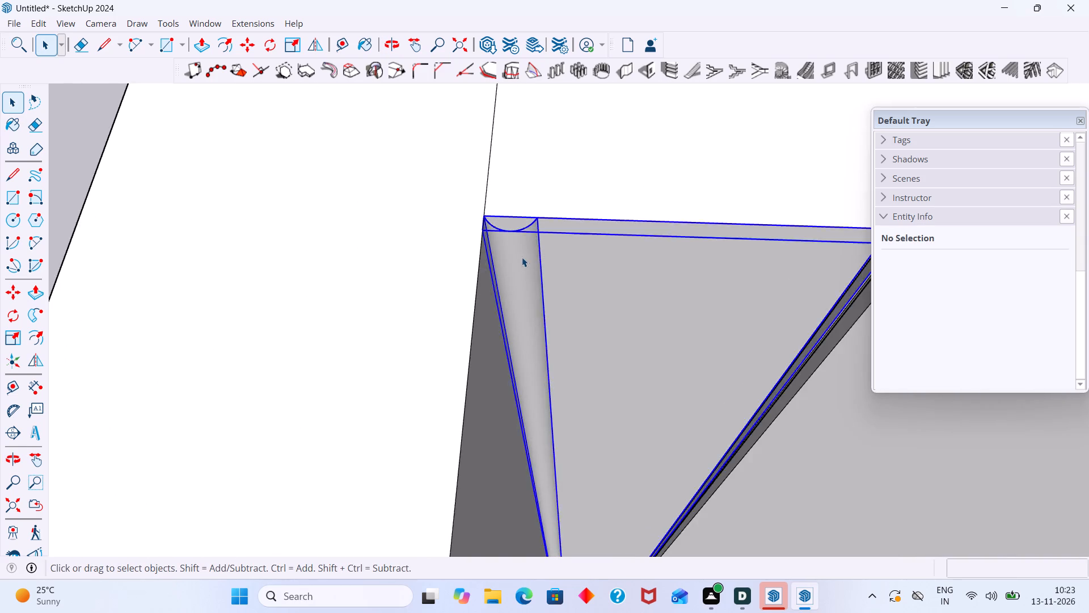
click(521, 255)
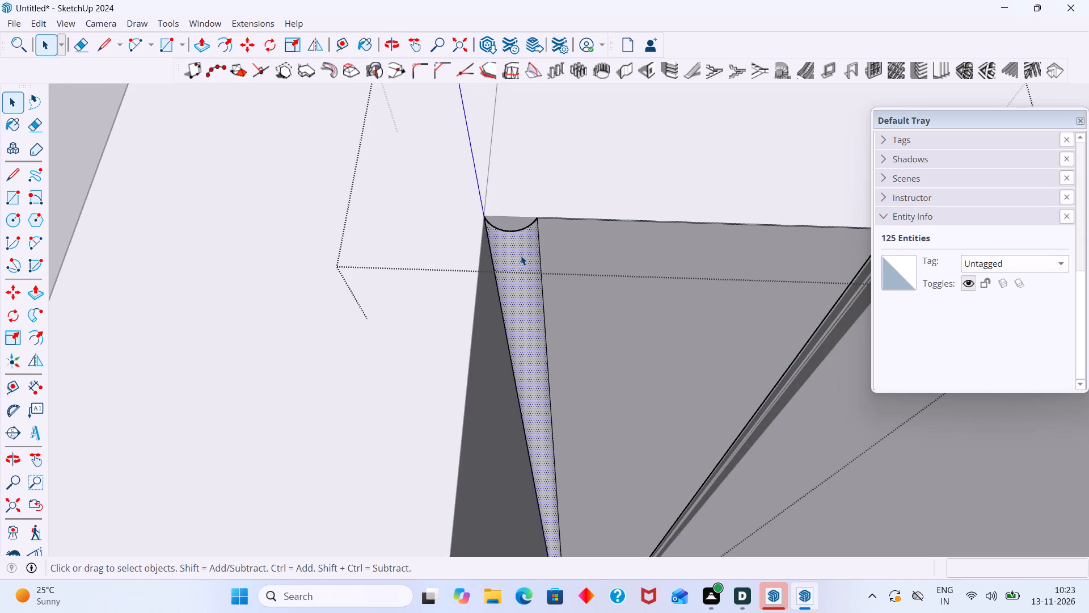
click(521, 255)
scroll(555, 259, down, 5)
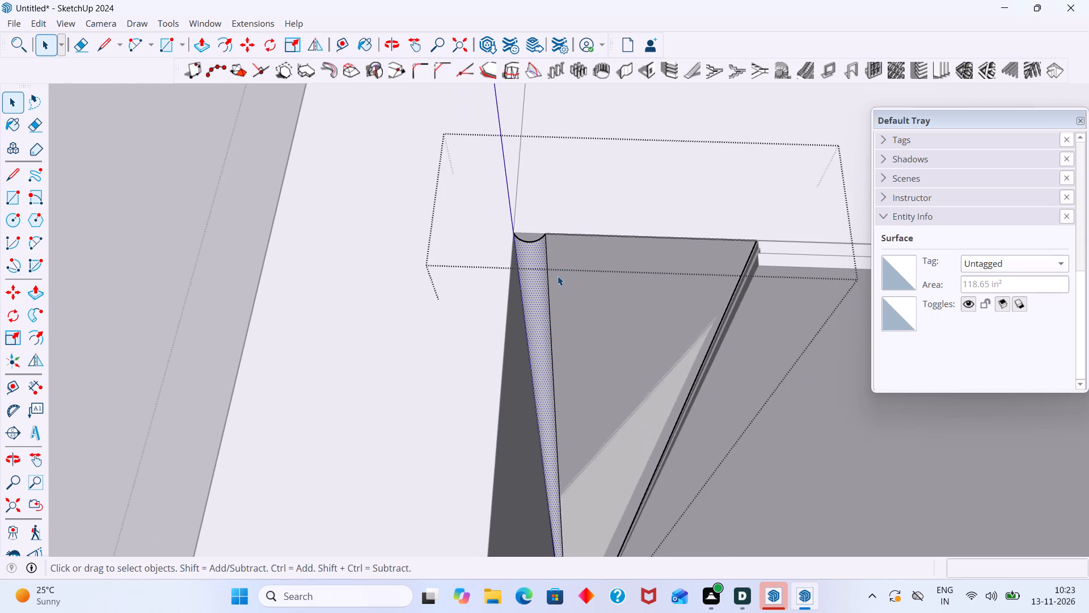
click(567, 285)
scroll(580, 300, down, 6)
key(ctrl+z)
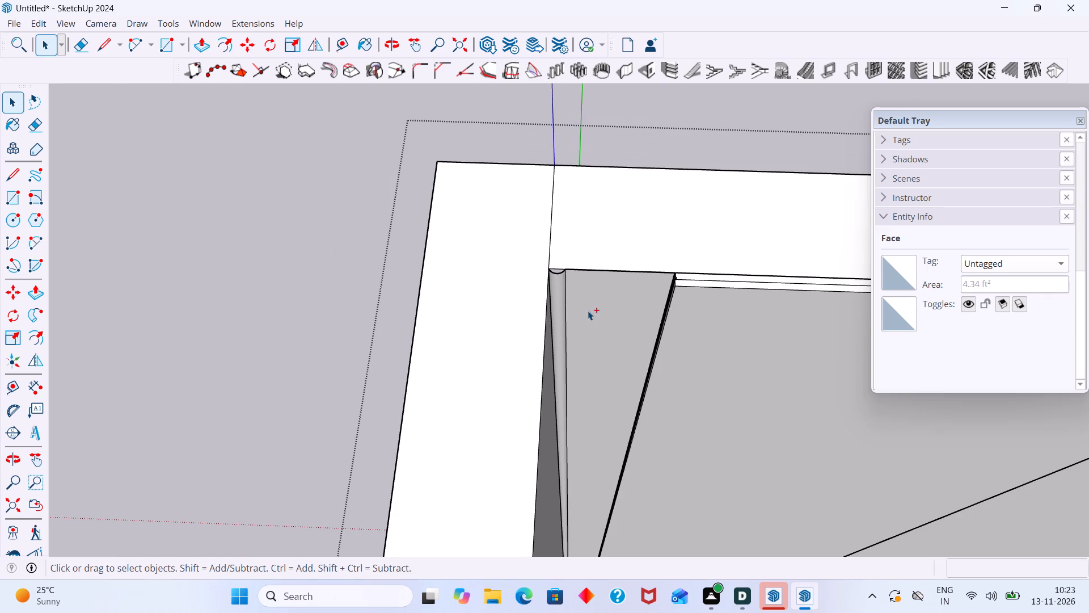
Copy the first flute's curved surface about 13/16" along the strip to the arc's other end, repeated six times.
scroll(558, 290, up, 9)
scroll(557, 277, down, 4)
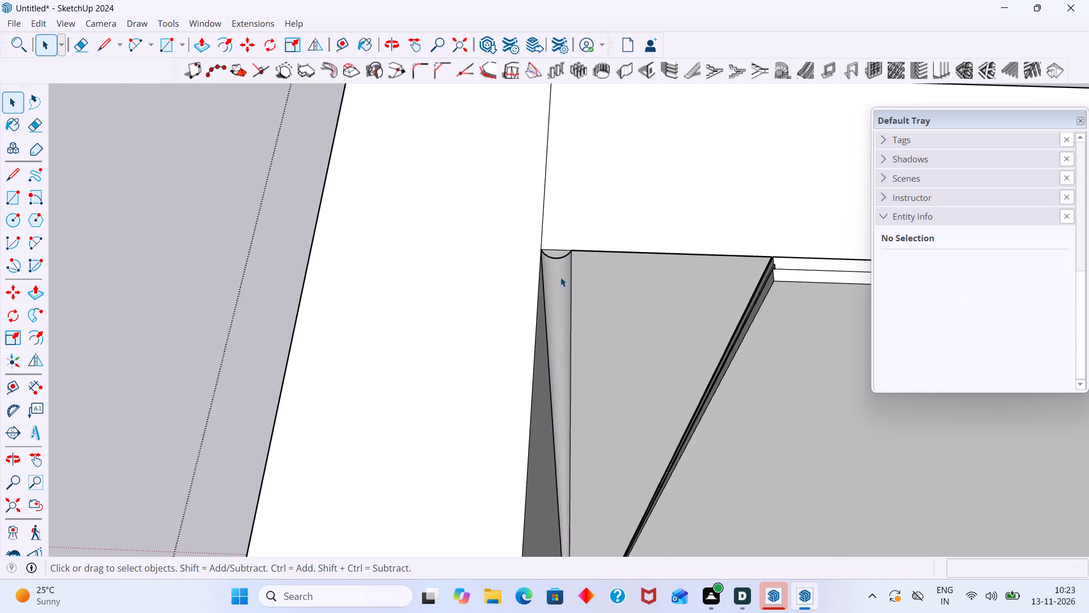
shift+middle_drag(560, 277, 484, 247)
scroll(503, 255, down, 14)
middle_drag(544, 282, 495, 234)
scroll(506, 329, up, 1)
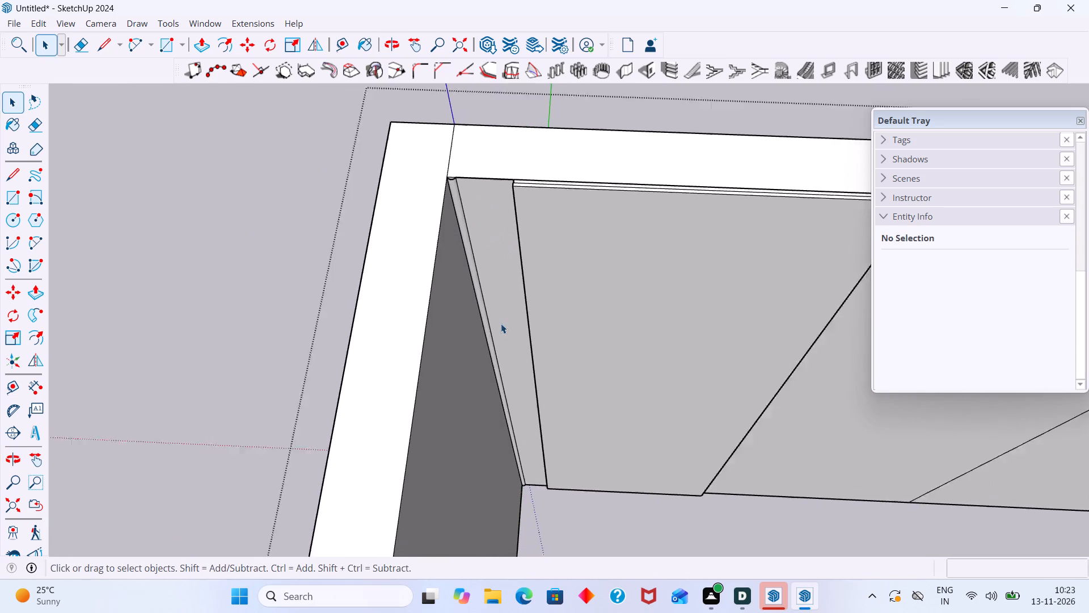
scroll(501, 324, up, 2)
middle_drag(466, 212, 487, 290)
scroll(441, 204, up, 19)
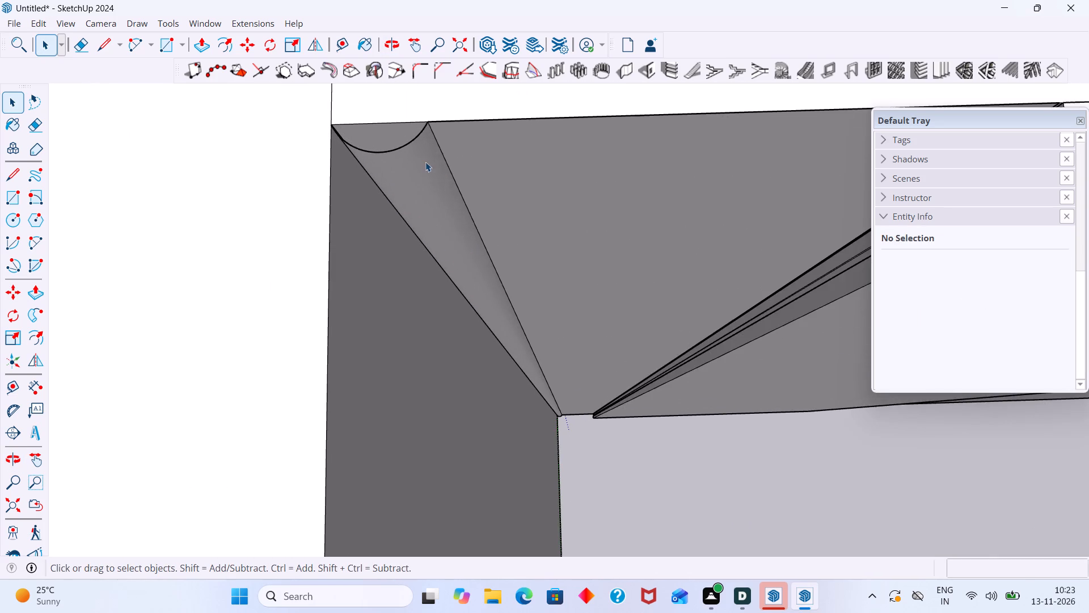
scroll(424, 160, down, 6)
middle_drag(448, 184, 539, 139)
scroll(453, 174, down, 2)
middle_drag(450, 211, 358, 205)
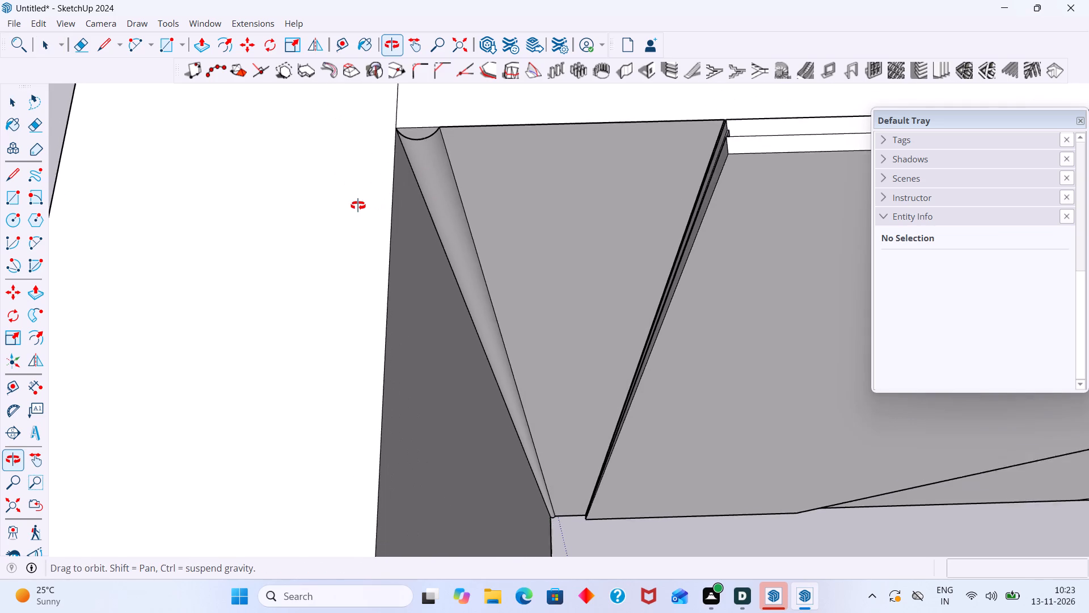
middle_drag(358, 205, 356, 205)
shift+middle_drag(503, 201, 480, 291)
scroll(434, 270, up, 3)
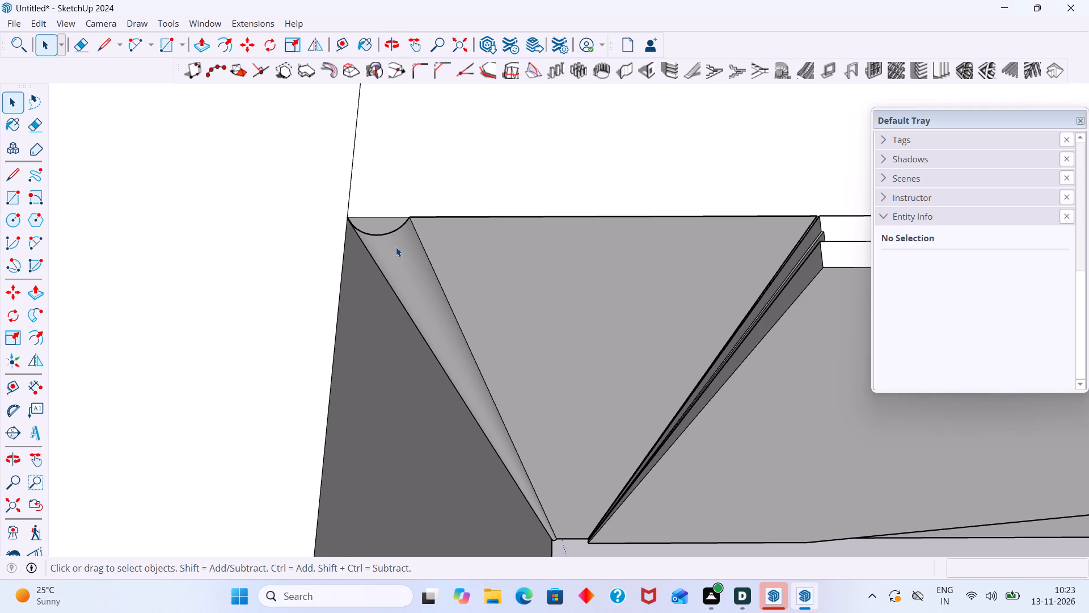
scroll(386, 241, up, 7)
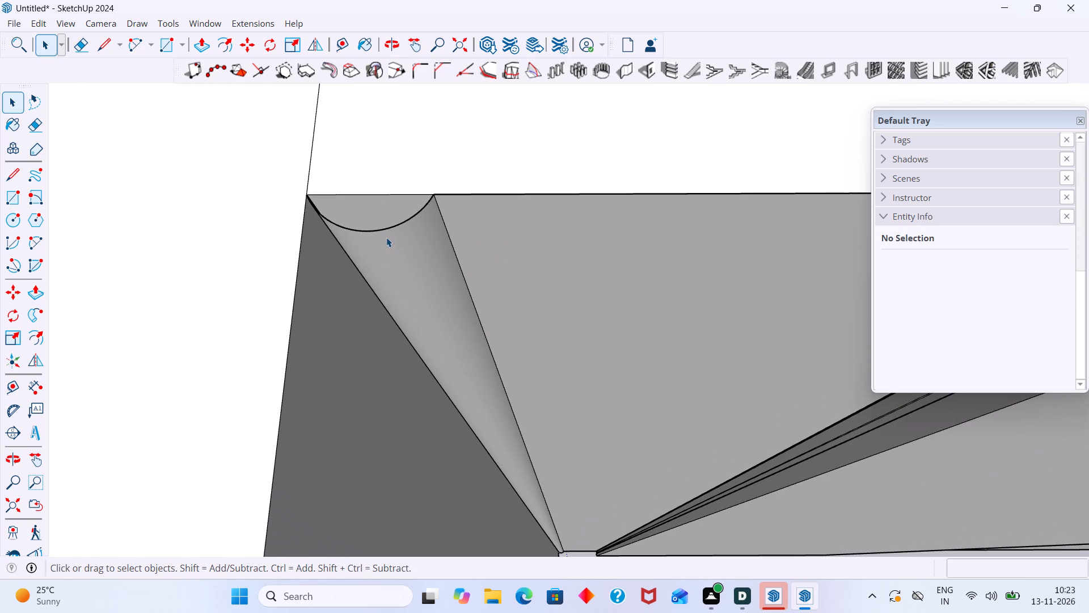
click(386, 237)
double_click(386, 237)
click(386, 237)
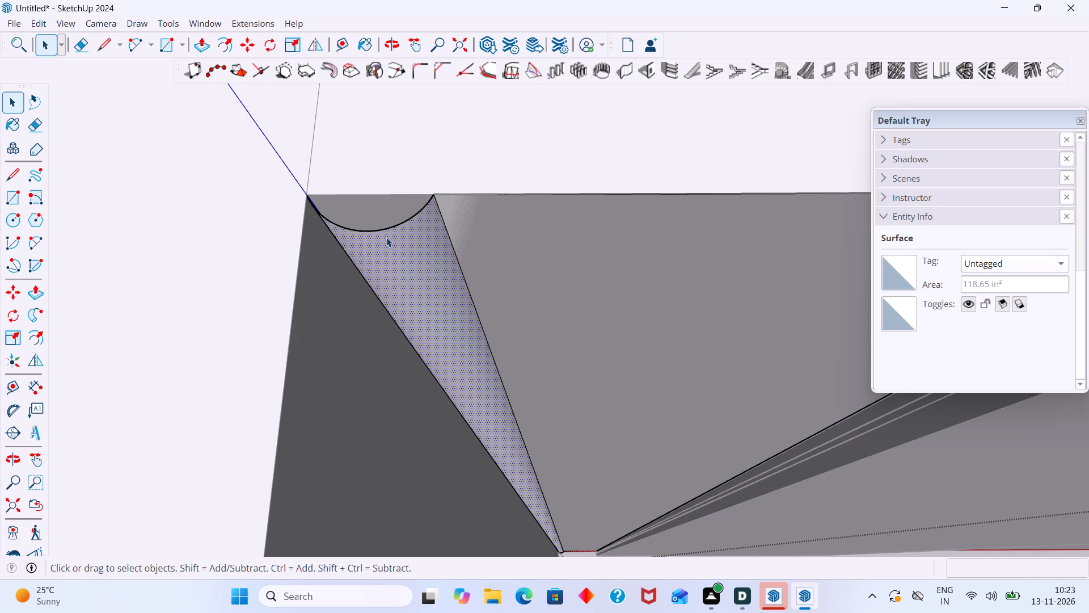
key(m)
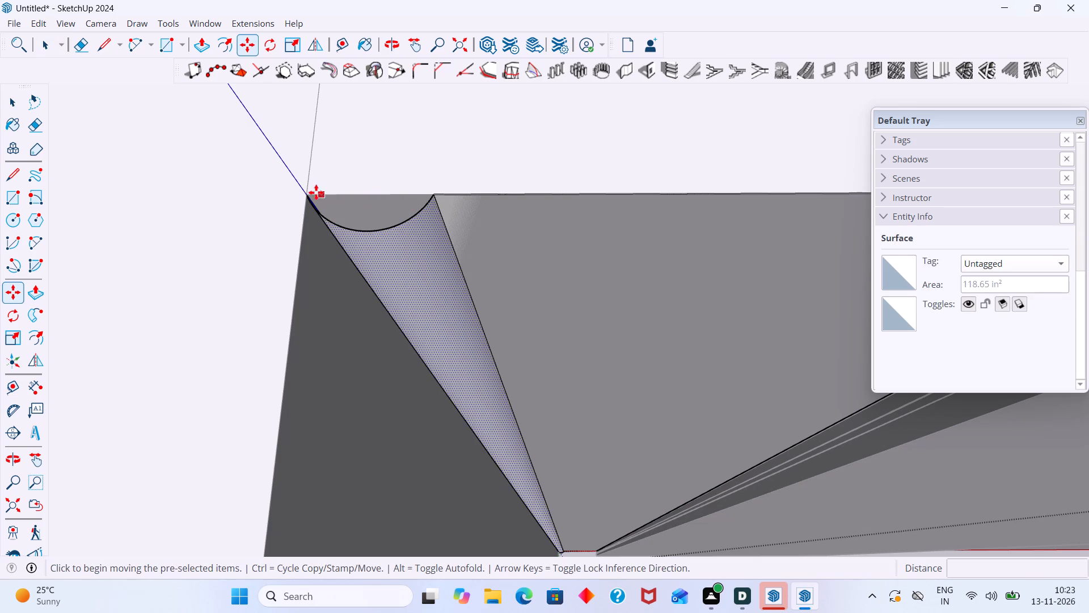
click(310, 192)
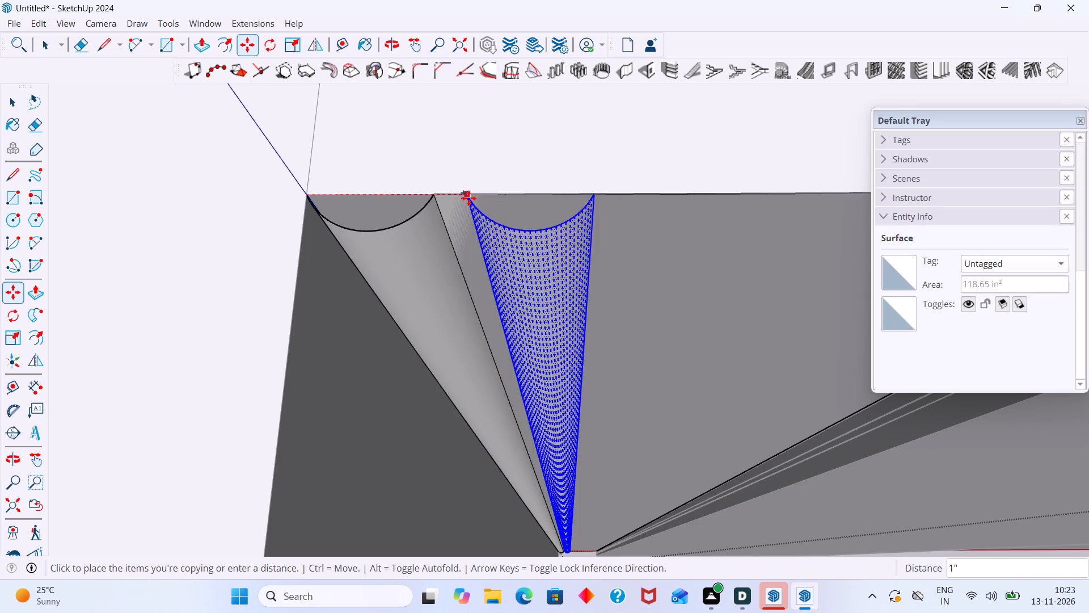
scroll(429, 198, up, 20)
scroll(429, 198, up, 6)
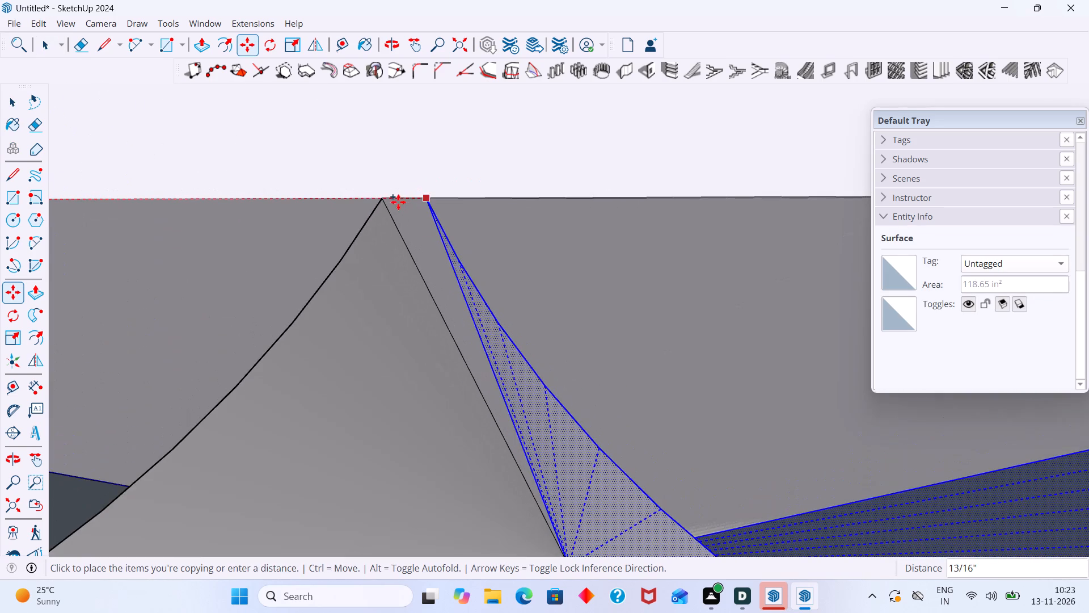
click(384, 201)
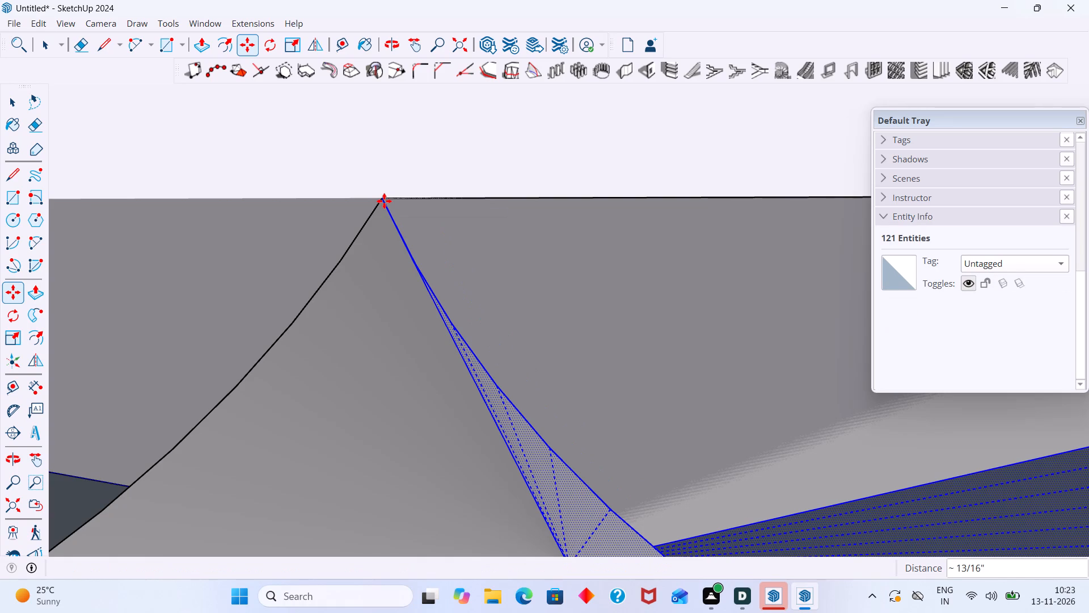
key(asterisk)
key(6)
key(Return)
scroll(427, 233, down, 20)
scroll(427, 233, down, 5)
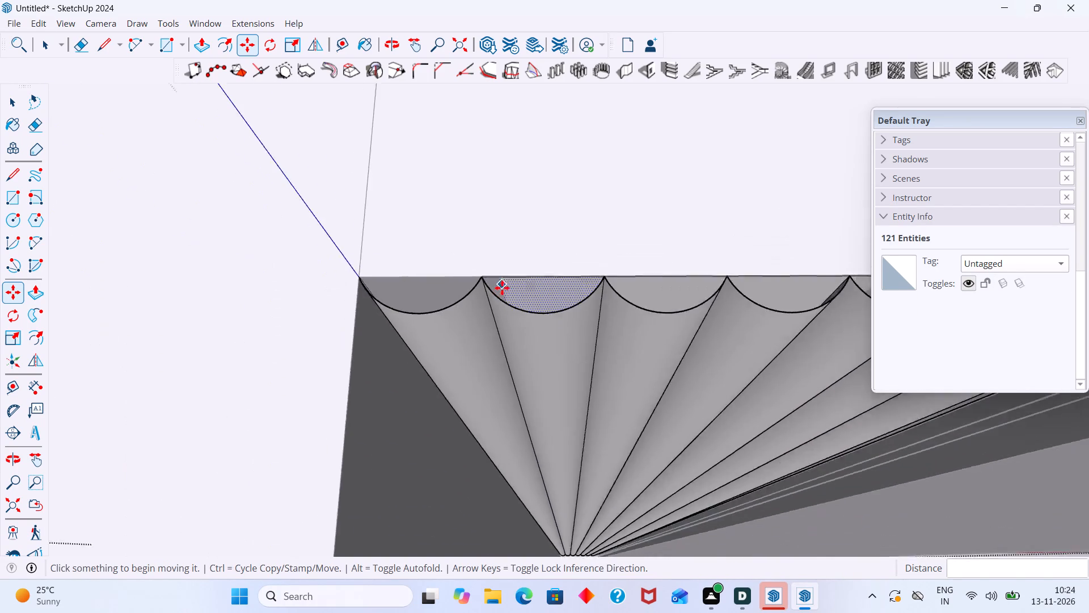
scroll(502, 288, down, 17)
key(space)
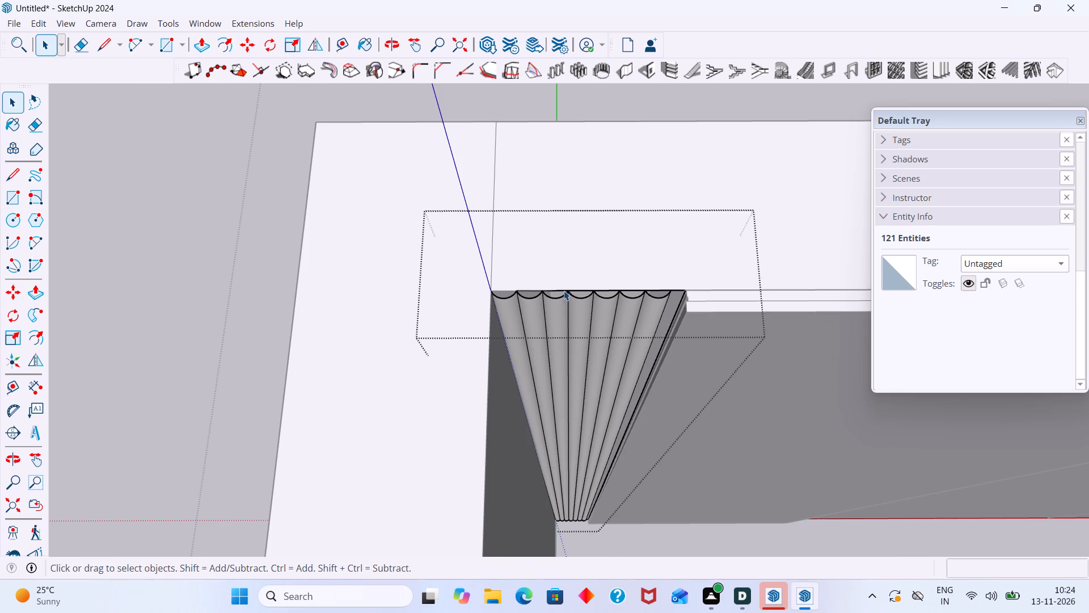
Draw a 5 9/16" line across the flutes' open top ends, from the wall corner to the last arc's far end.
scroll(526, 300, up, 2)
middle_drag(522, 322, 526, 360)
scroll(510, 296, up, 6)
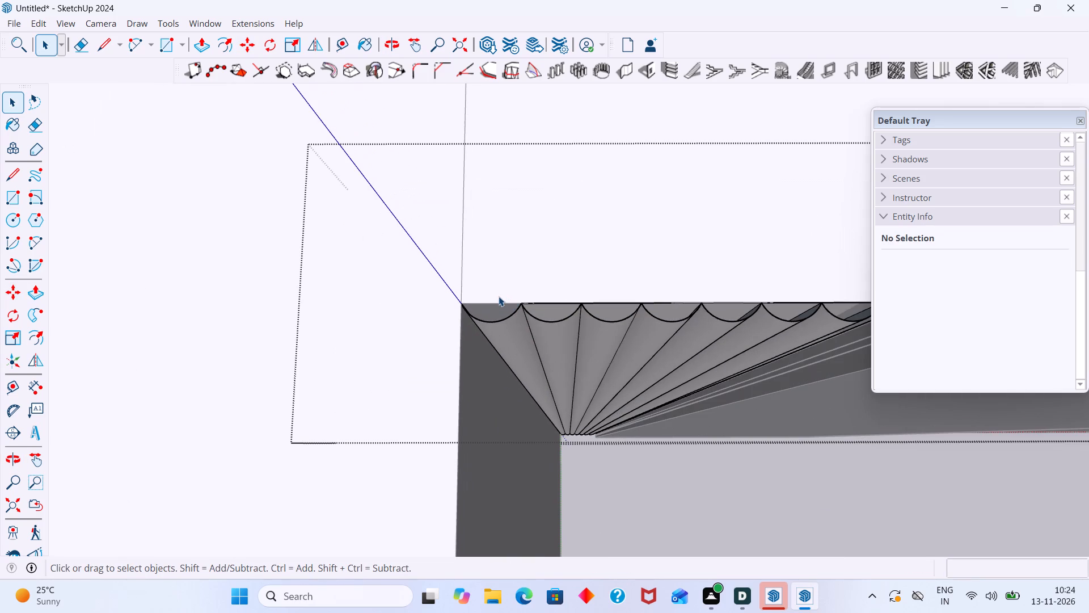
key(l)
click(458, 305)
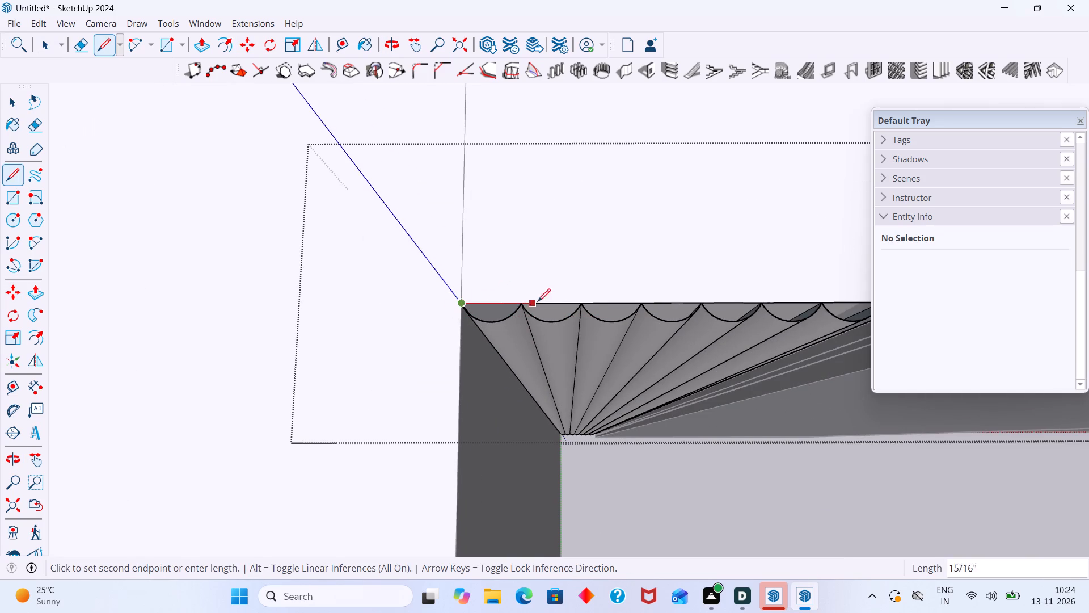
scroll(592, 298, down, 4)
middle_drag(617, 313, 498, 295)
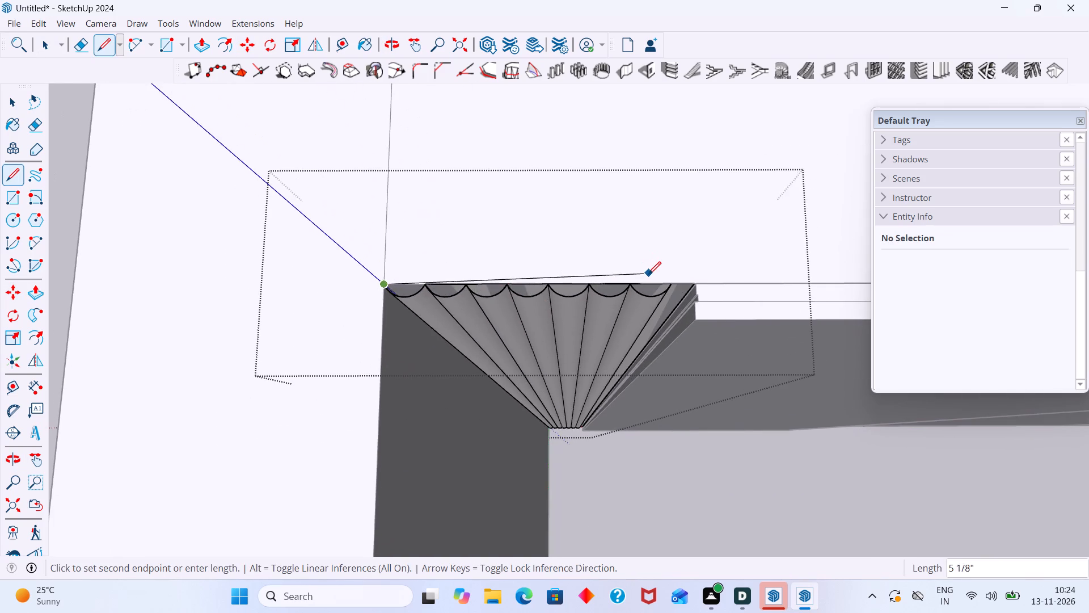
scroll(652, 274, up, 6)
click(686, 287)
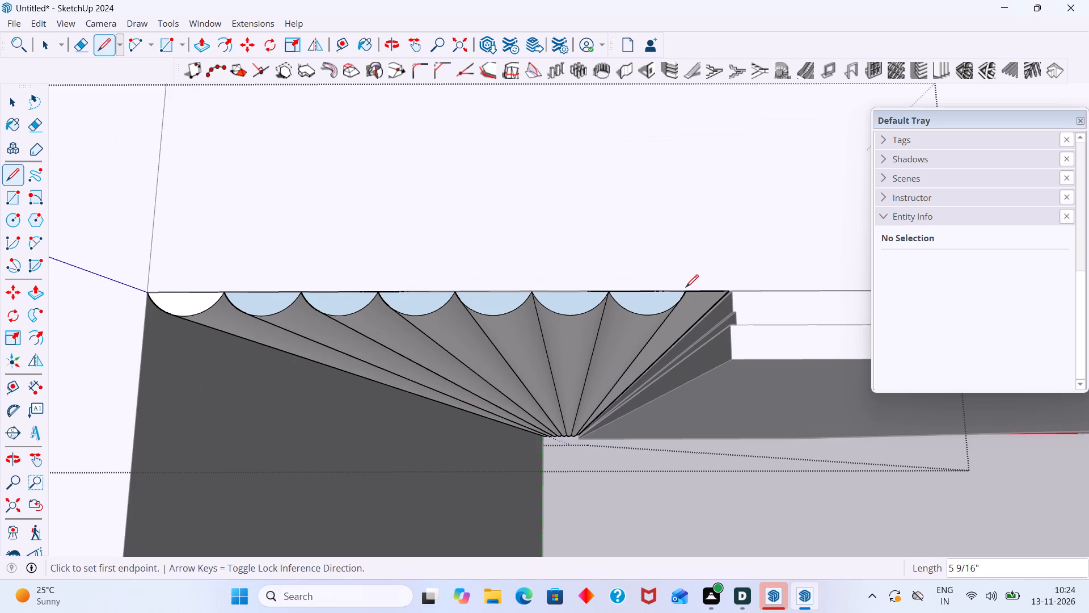
Reverse the blue top end faces of the second through seventh flutes.
key(space)
click(272, 297)
right_click(272, 297)
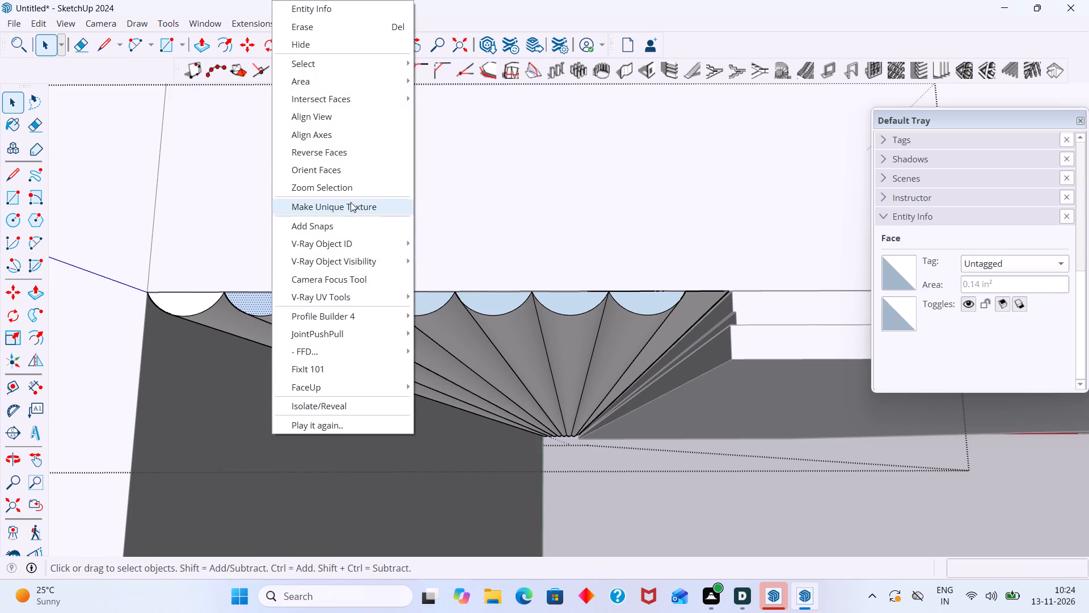
click(336, 154)
click(344, 299)
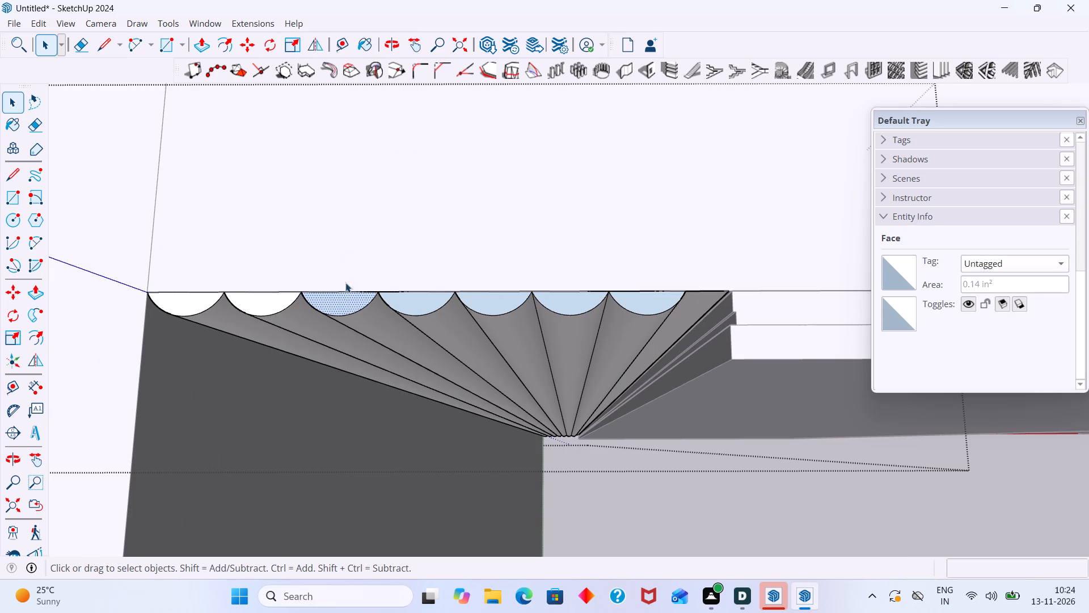
right_click(345, 283)
click(323, 308)
right_click(327, 302)
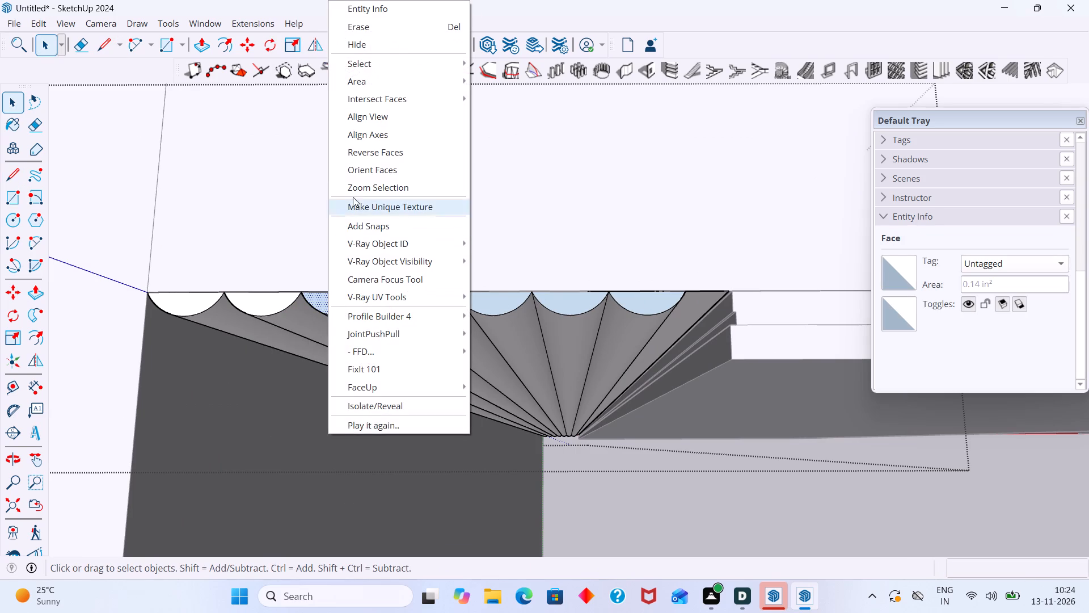
click(362, 158)
click(420, 302)
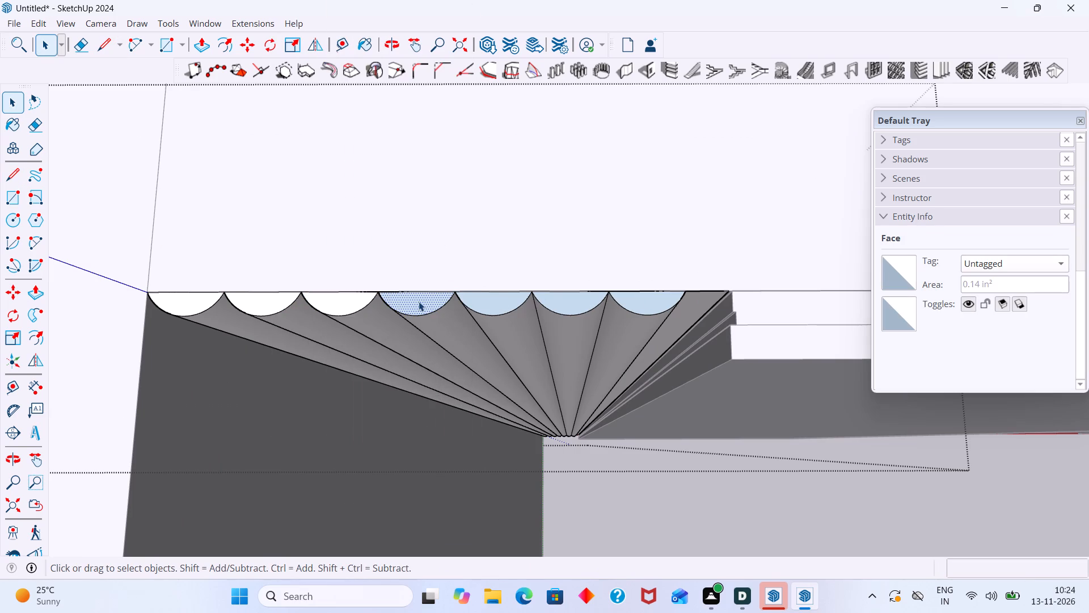
shift+click(504, 301)
shift+click(568, 300)
shift+click(639, 301)
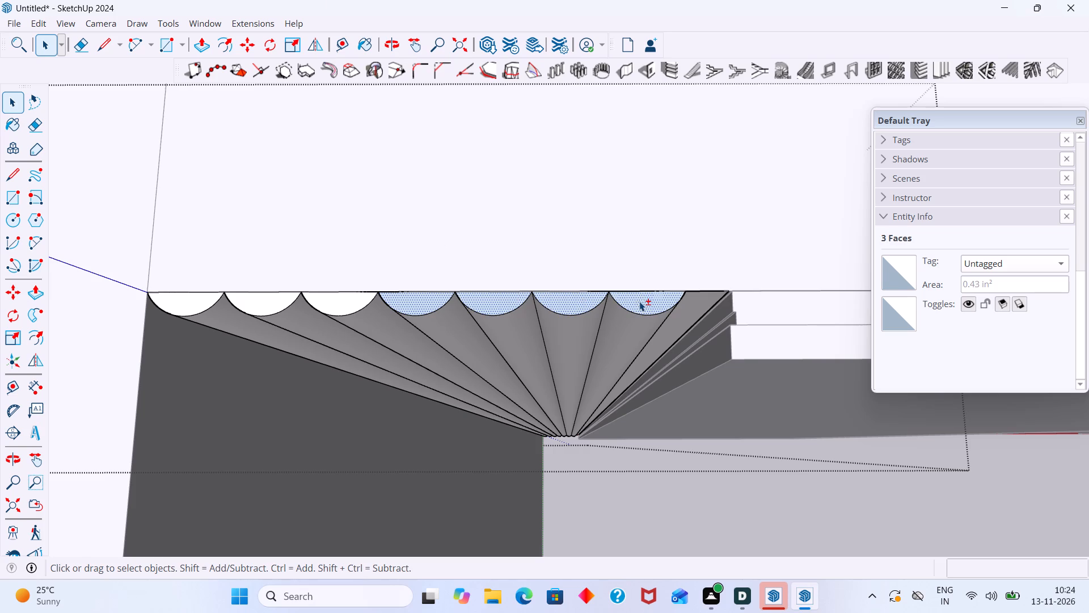
right_click(561, 303)
click(596, 184)
Draw a line about 5 9/16" long across the flutes' open bottom ends, from the wall corner to the last arc's far end.
scroll(582, 279, down, 15)
middle_drag(580, 338, 568, 217)
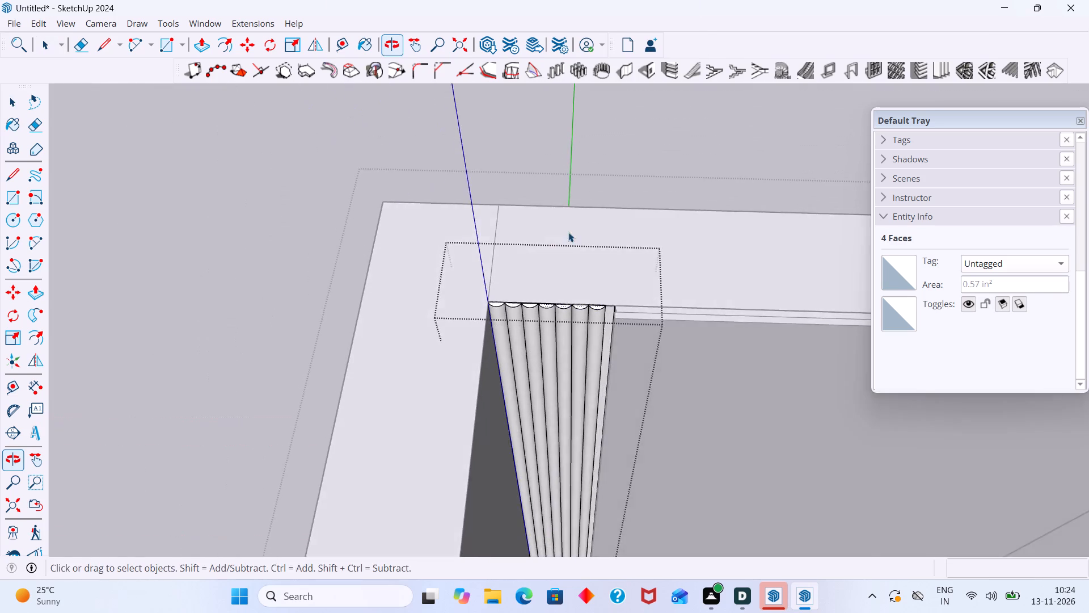
scroll(568, 234, down, 3)
shift+middle_drag(573, 276, 576, 115)
scroll(557, 323, down, 2)
shift+middle_drag(568, 351, 551, 174)
middle_drag(584, 406, 587, 356)
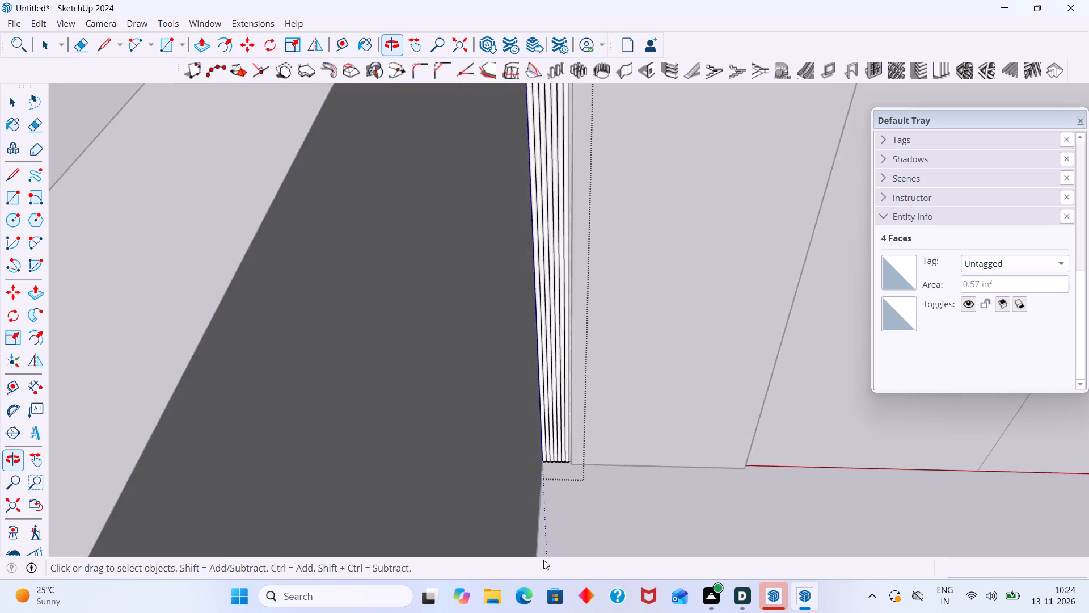
scroll(535, 560, up, 20)
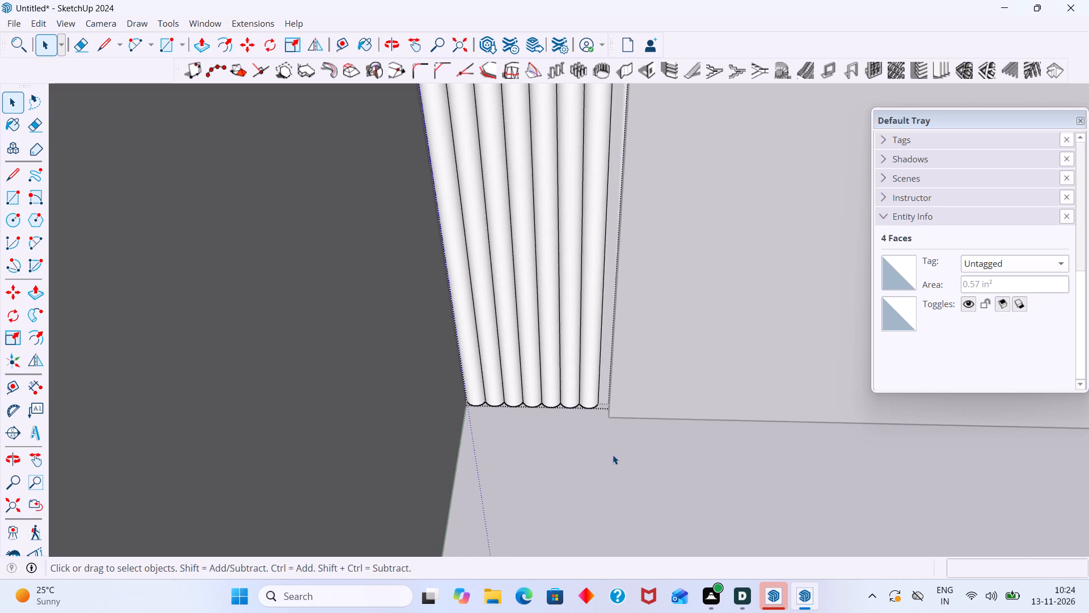
middle_drag(593, 452, 552, 328)
scroll(555, 386, up, 7)
middle_drag(580, 375, 583, 275)
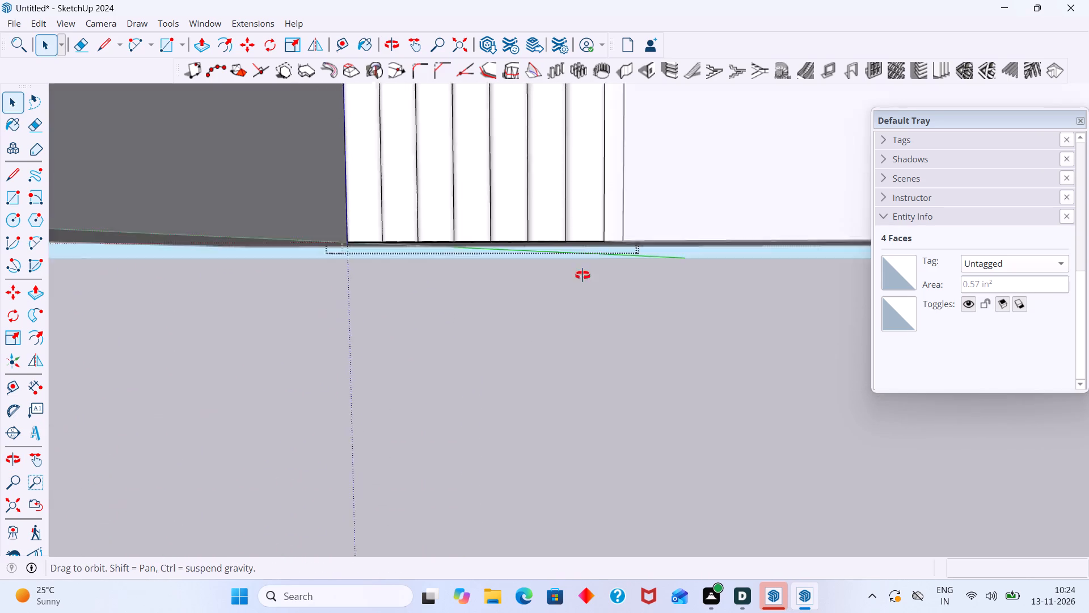
middle_drag(583, 275, 579, 219)
scroll(563, 186, up, 10)
middle_drag(528, 168, 528, 152)
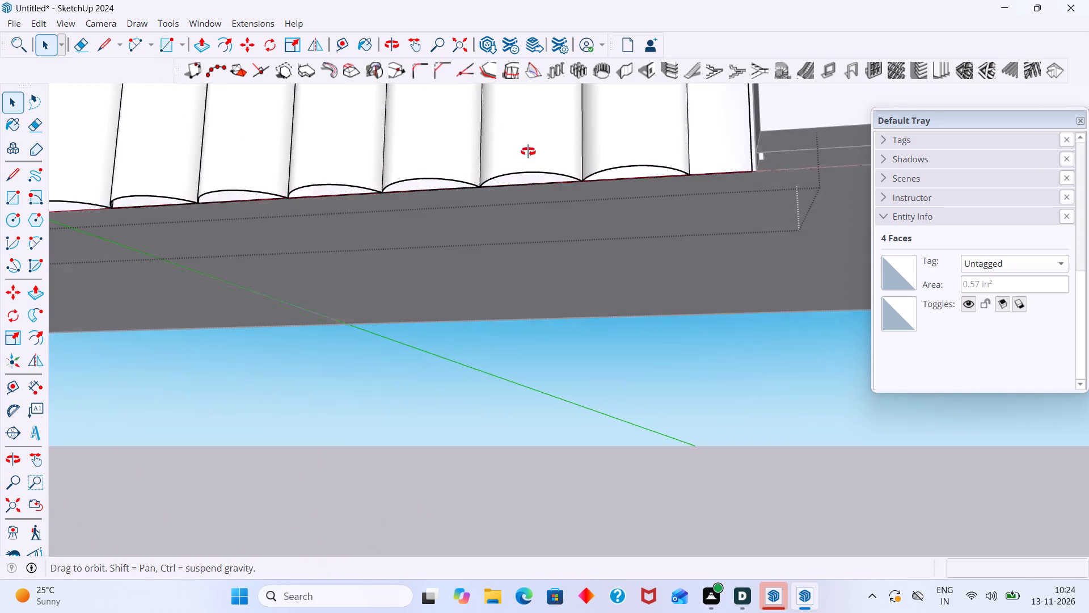
middle_drag(528, 152, 533, 110)
scroll(533, 161, down, 6)
scroll(573, 184, down, 2)
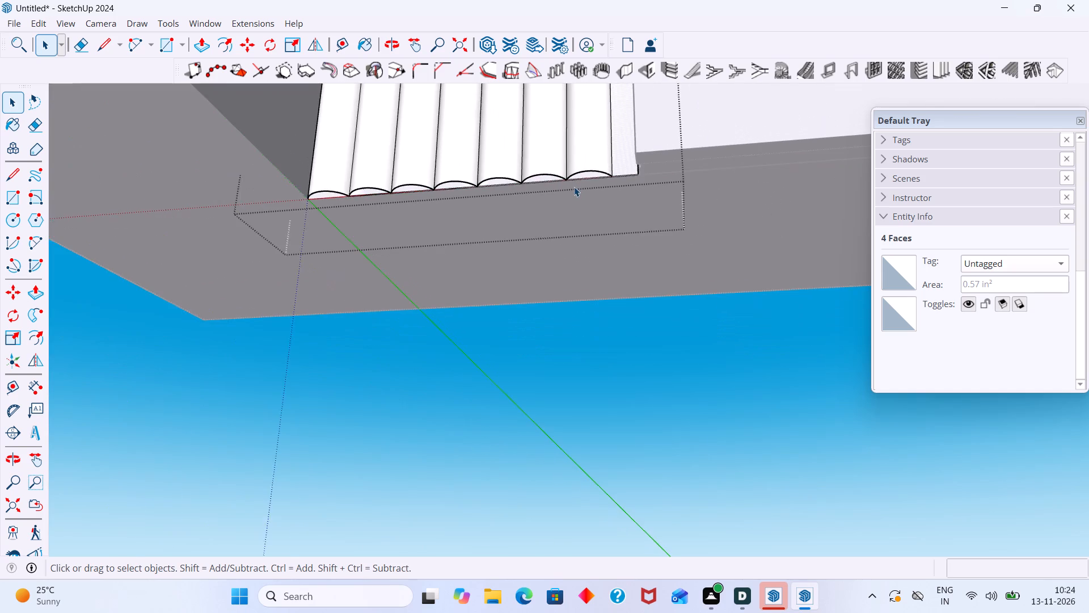
scroll(574, 187, down, 2)
scroll(590, 183, up, 6)
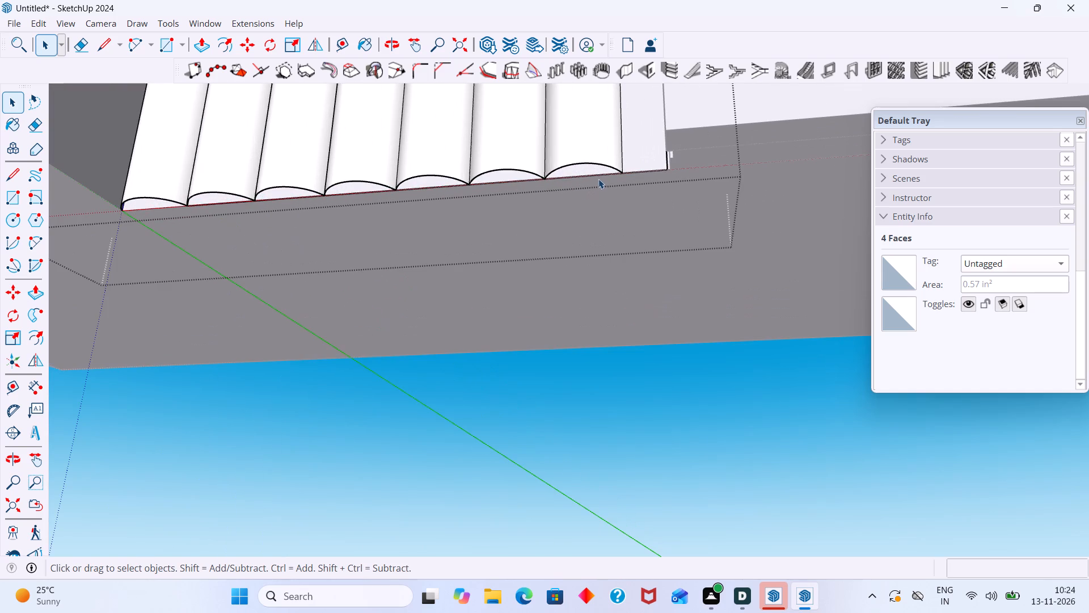
key(l)
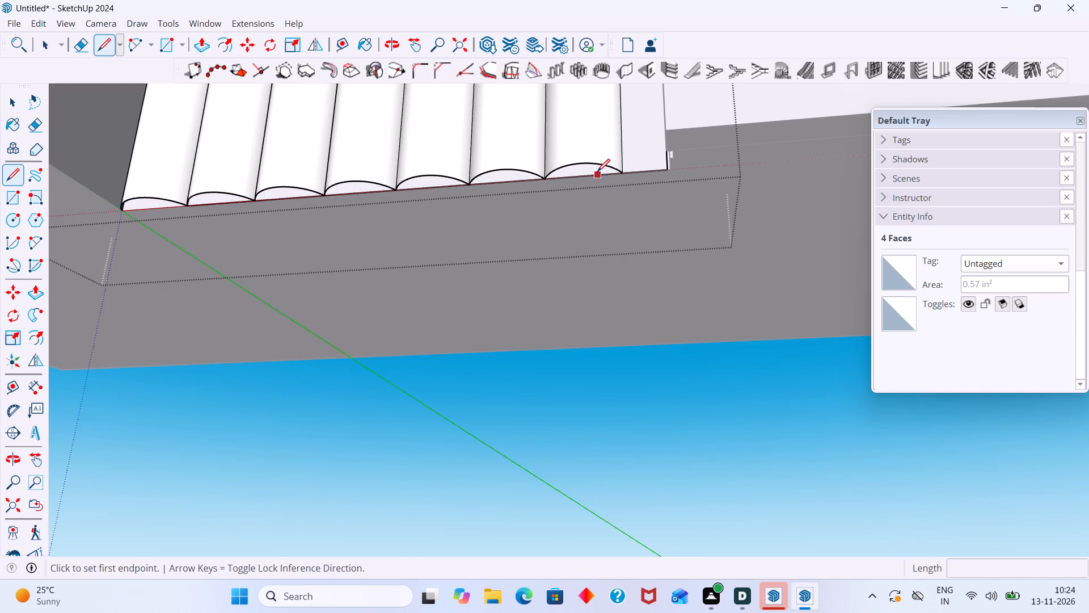
click(125, 213)
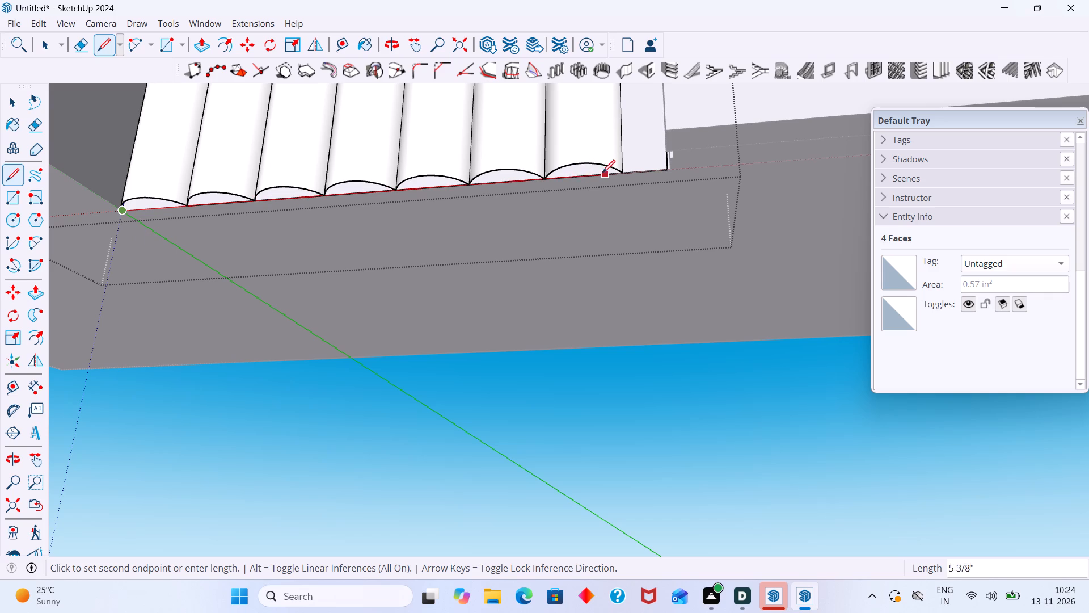
click(625, 174)
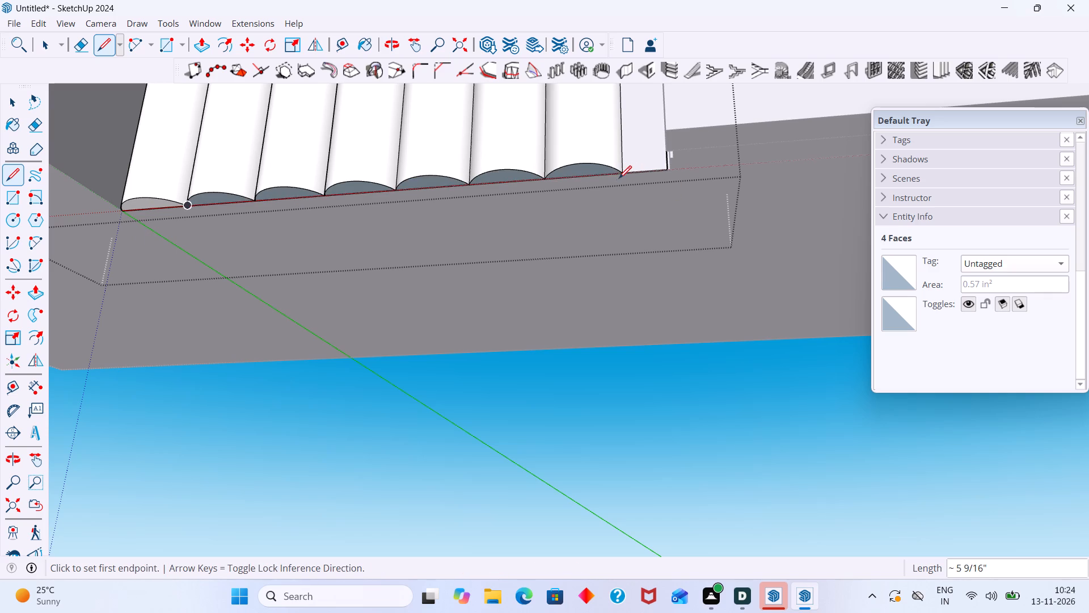
Reverse the blue bottom end faces of the second through seventh flutes.
key(space)
click(580, 167)
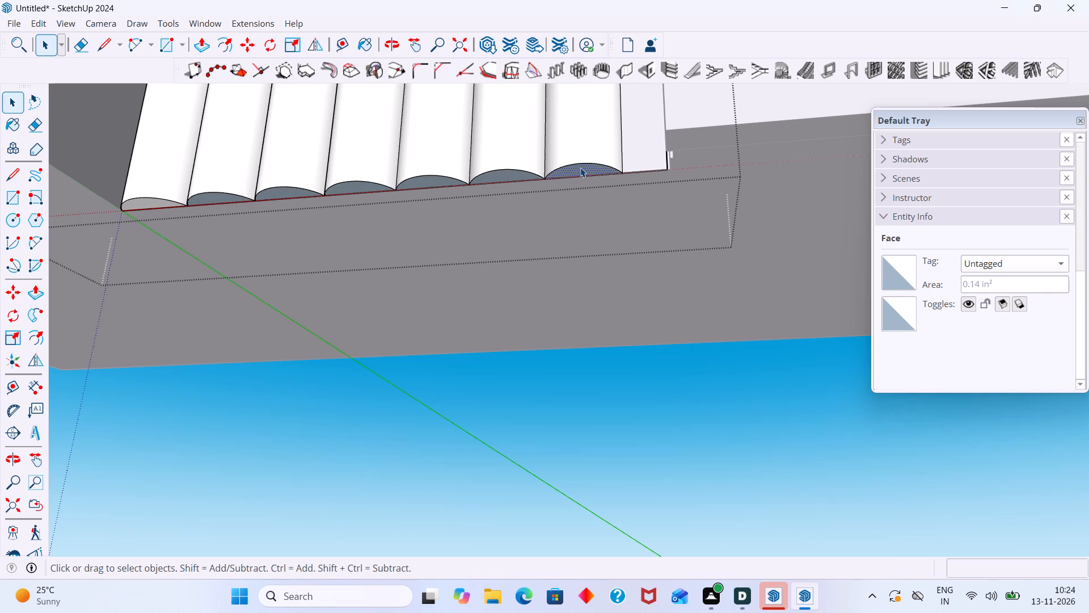
shift+click(522, 177)
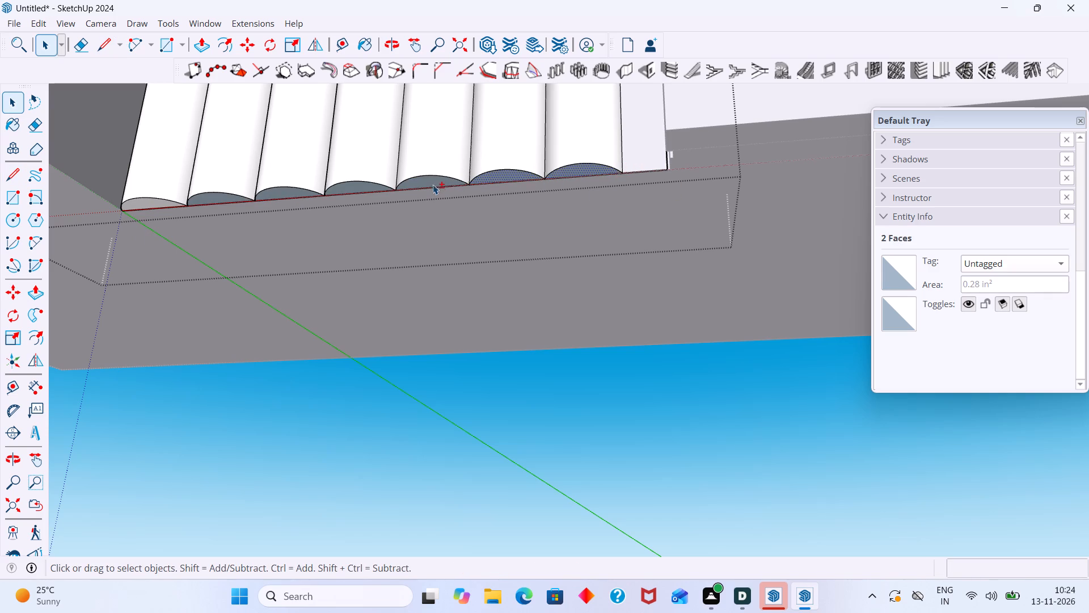
shift+click(433, 182)
shift+click(362, 187)
shift+click(283, 192)
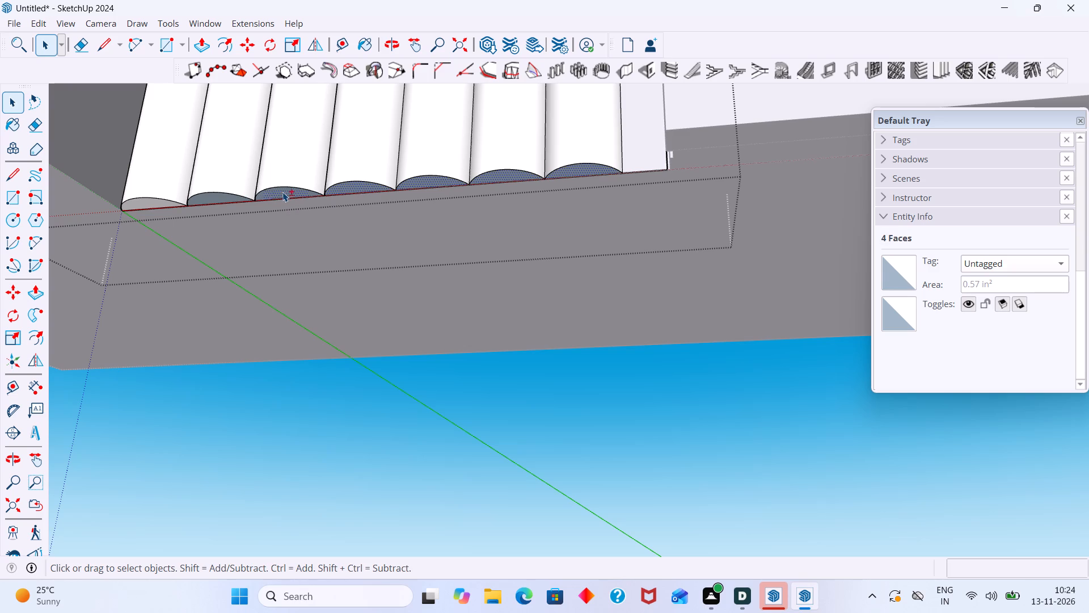
shift+click(227, 200)
right_click(214, 198)
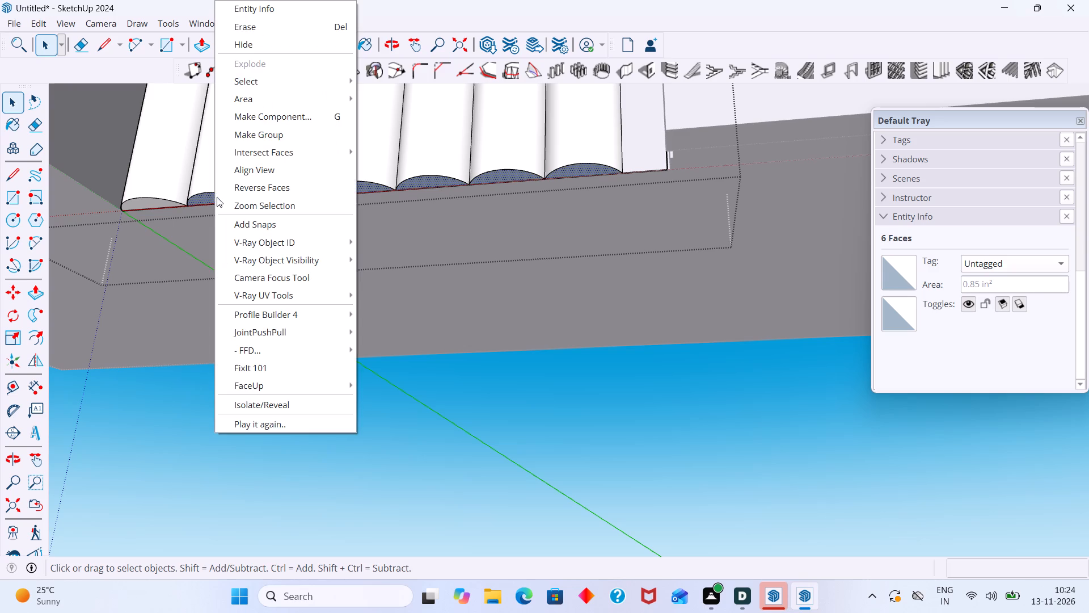
click(264, 183)
scroll(342, 223, down, 15)
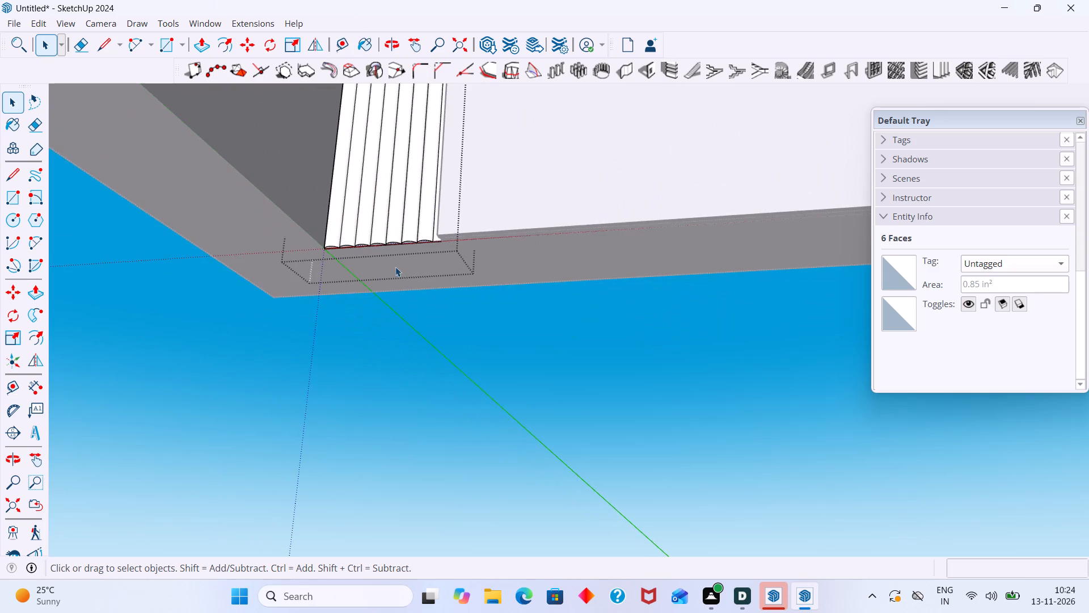
middle_drag(420, 271, 451, 347)
click(404, 364)
Scale the fluted strip group by about 1.09 in red and 1.00 in blue so the last flute reaches the adjoining wall panel.
scroll(401, 354, down, 10)
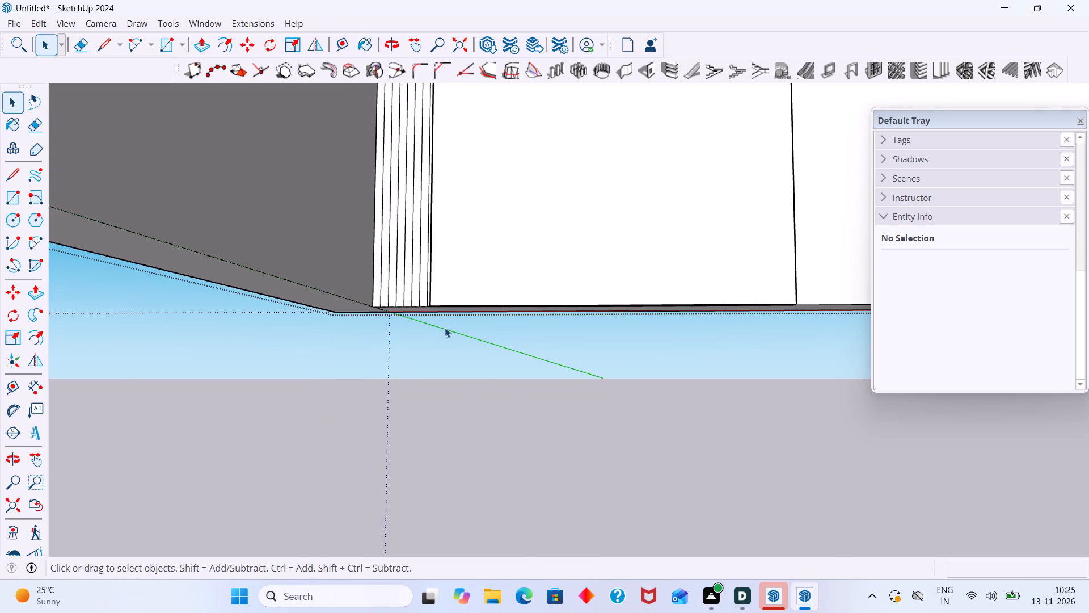
middle_drag(441, 325, 512, 439)
scroll(449, 306, down, 4)
middle_drag(454, 326, 455, 419)
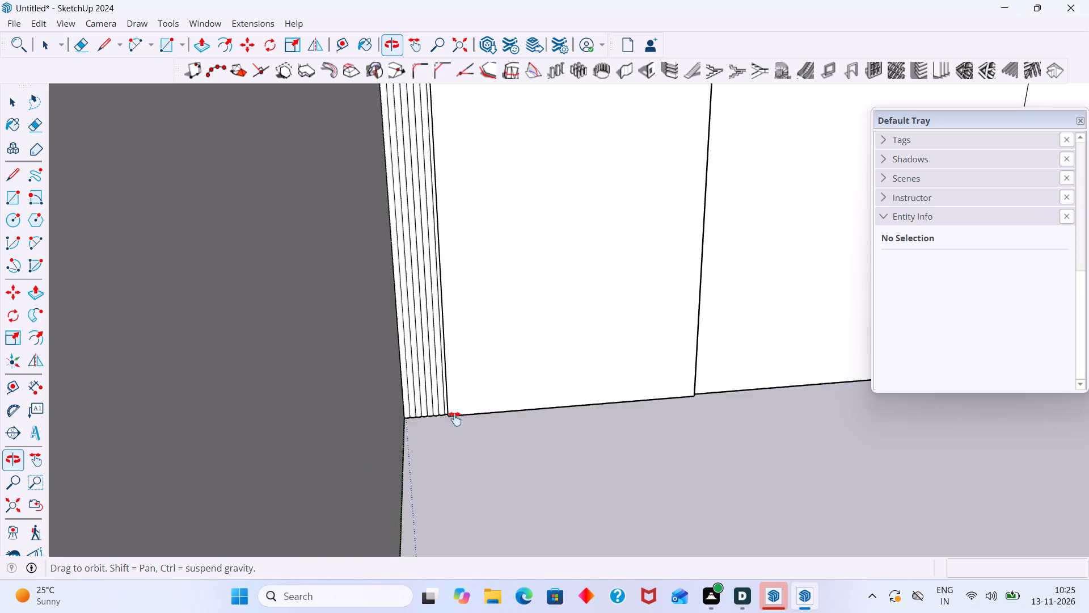
middle_drag(455, 419, 468, 519)
middle_drag(450, 338, 509, 485)
scroll(484, 348, down, 17)
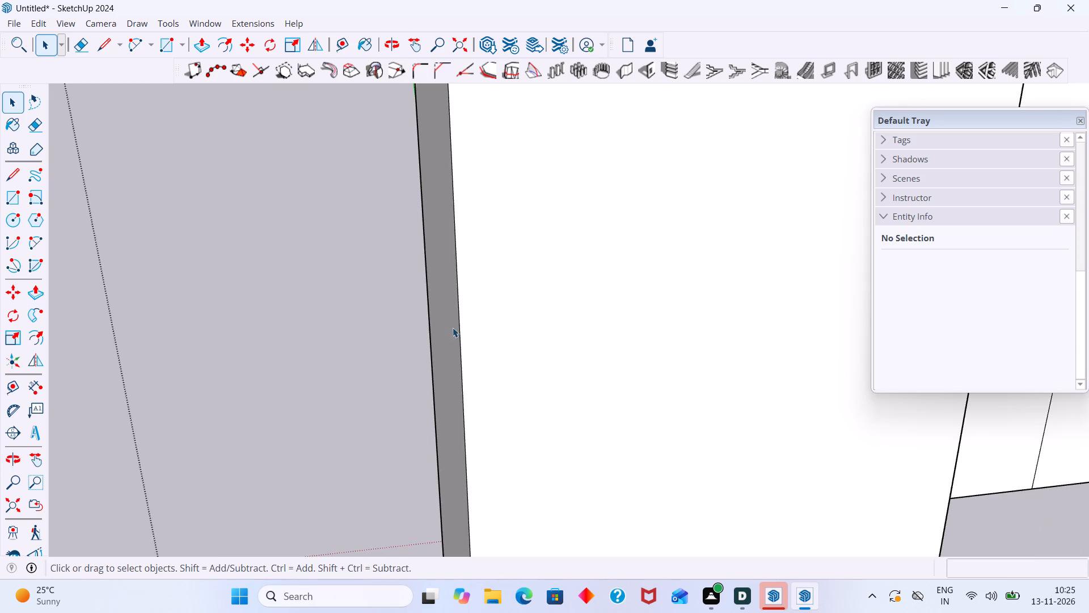
scroll(453, 328, down, 20)
scroll(453, 328, down, 7)
middle_drag(465, 264, 366, 268)
scroll(481, 165, up, 2)
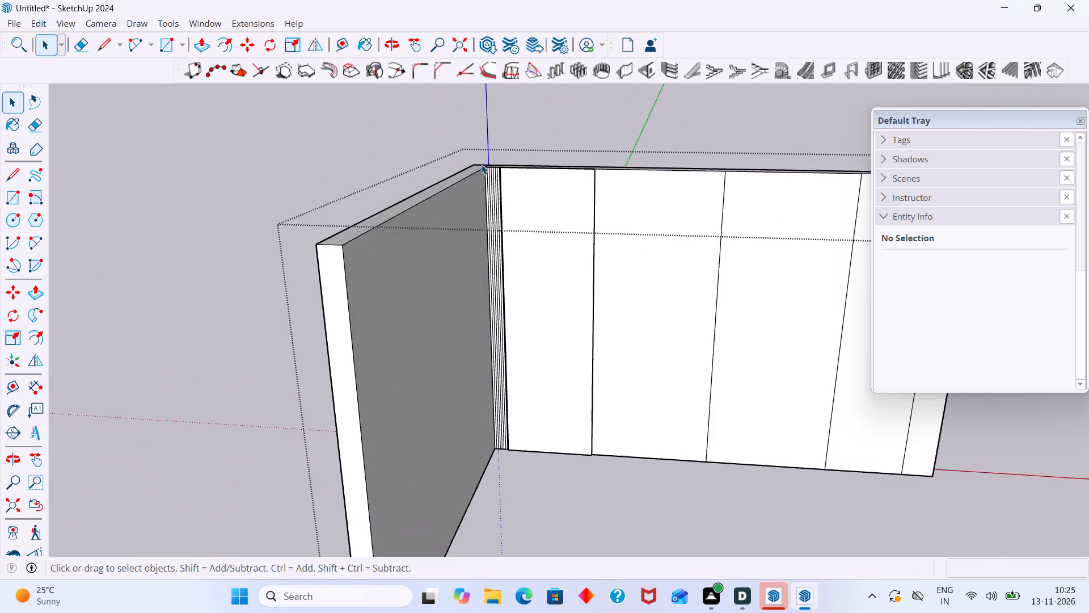
scroll(482, 165, up, 19)
middle_drag(500, 183, 505, 306)
scroll(495, 215, up, 8)
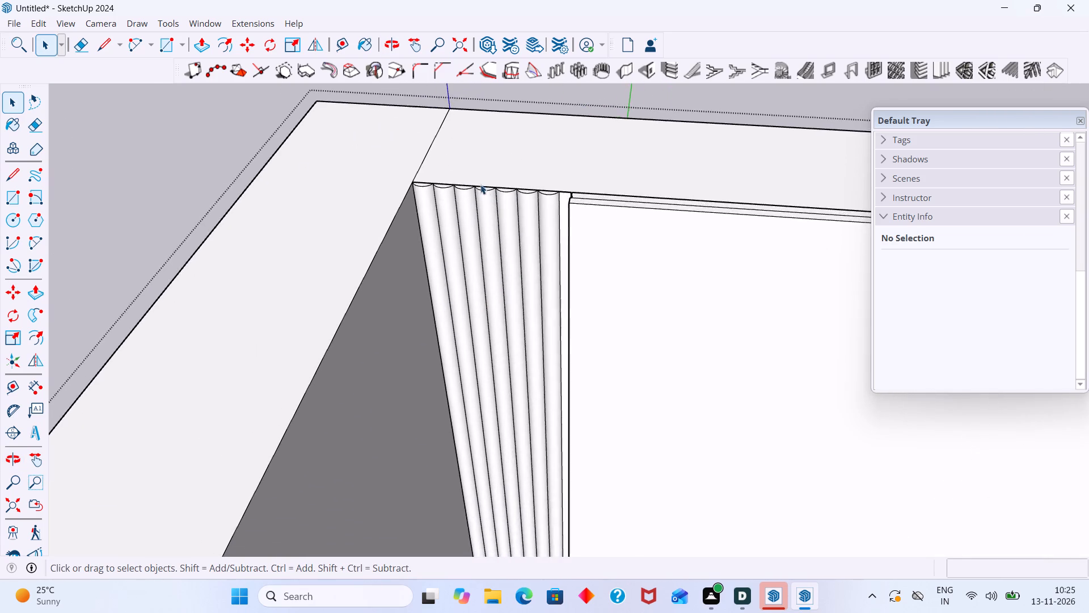
scroll(480, 184, up, 14)
click(493, 211)
scroll(503, 221, down, 4)
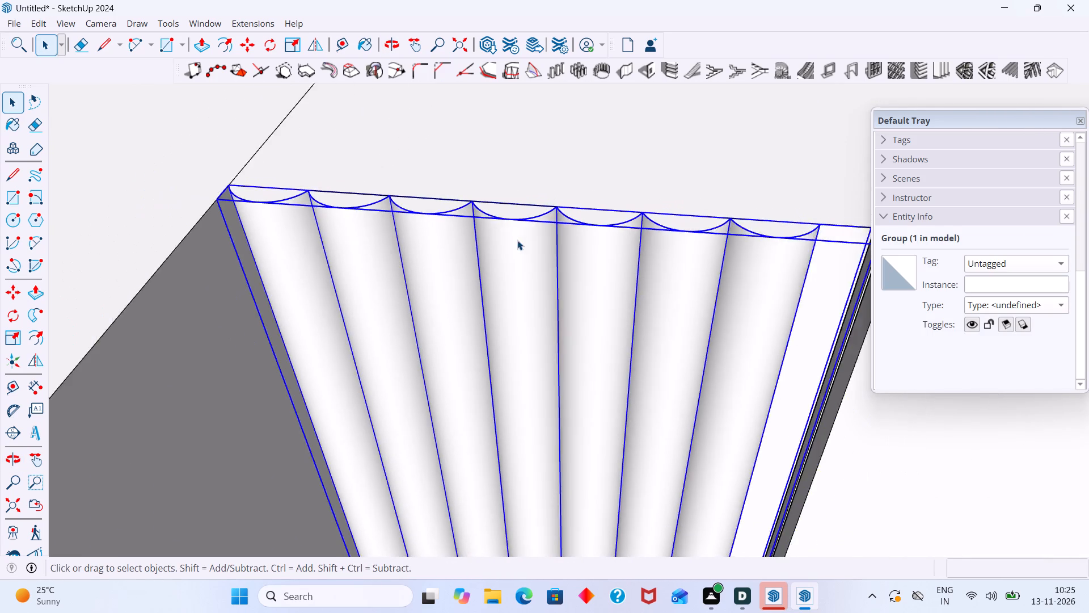
scroll(517, 240, down, 4)
middle_drag(558, 256, 459, 253)
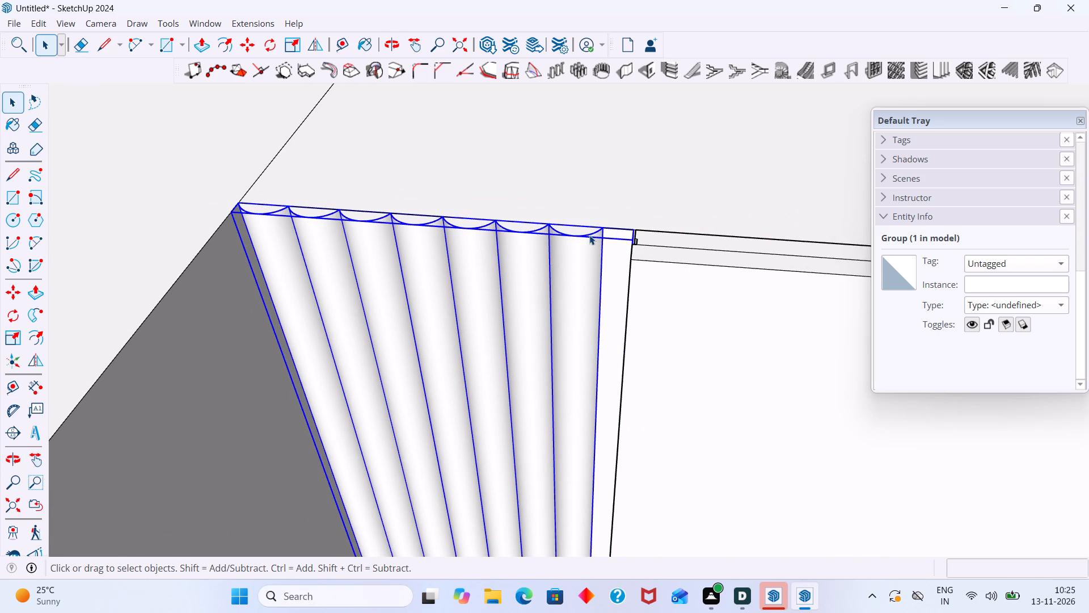
key(m)
key(s)
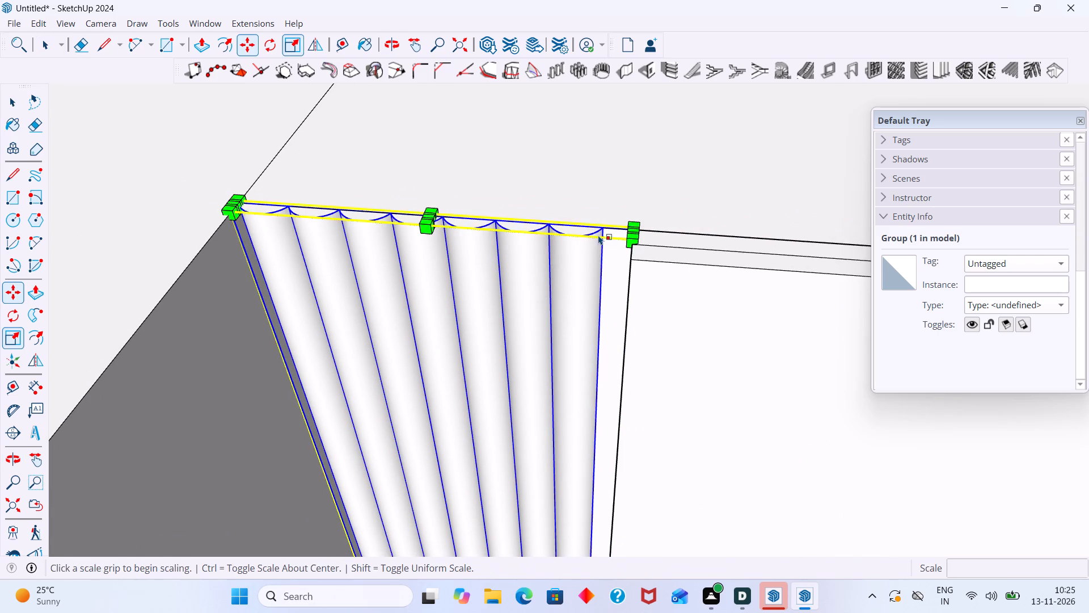
scroll(582, 240, up, 7)
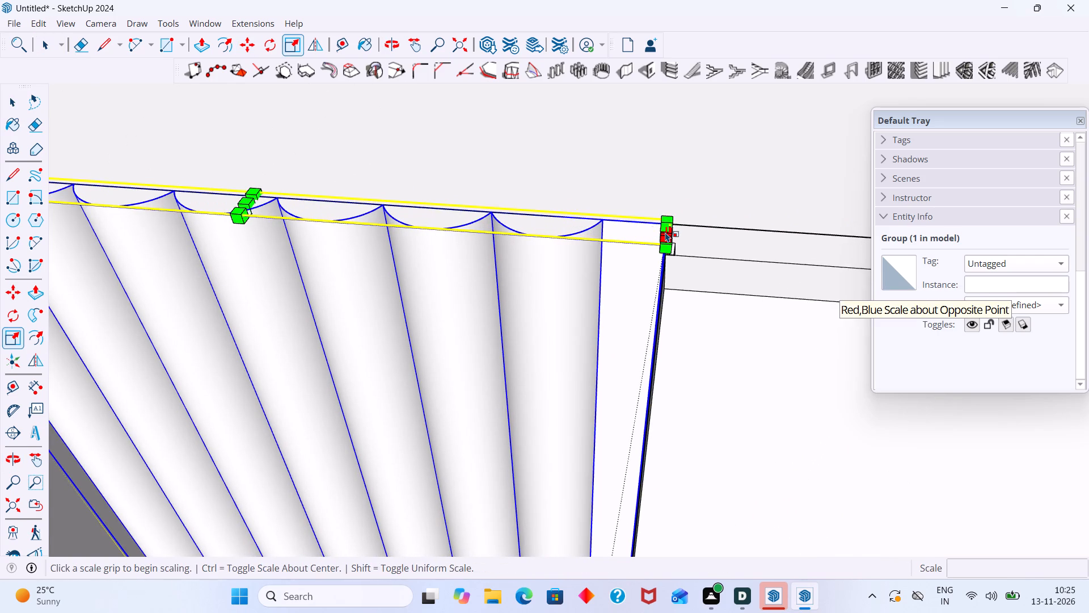
scroll(665, 232, up, 9)
click(666, 234)
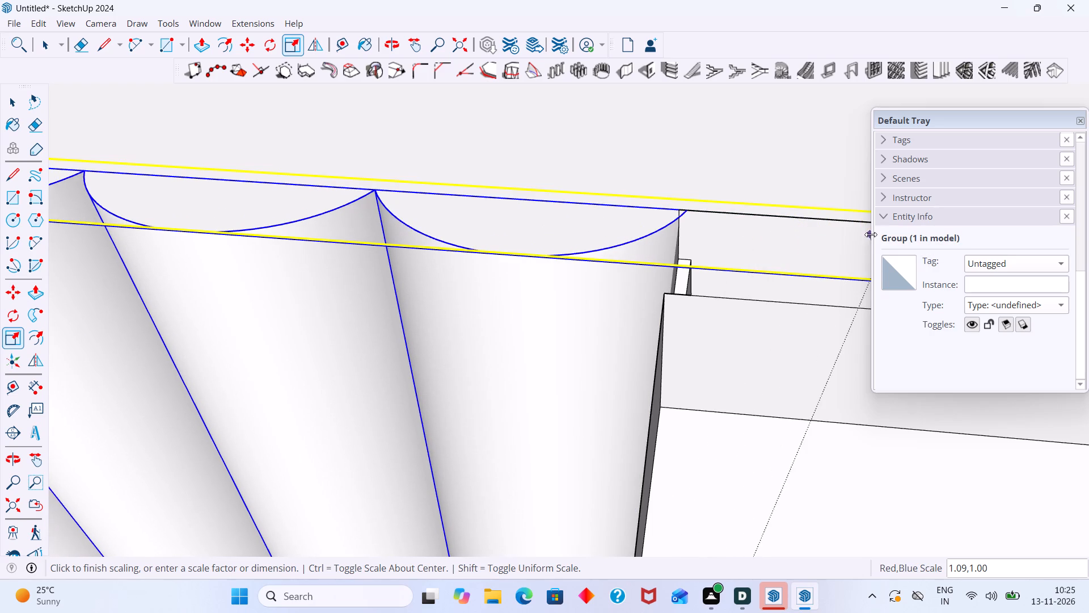
click(867, 235)
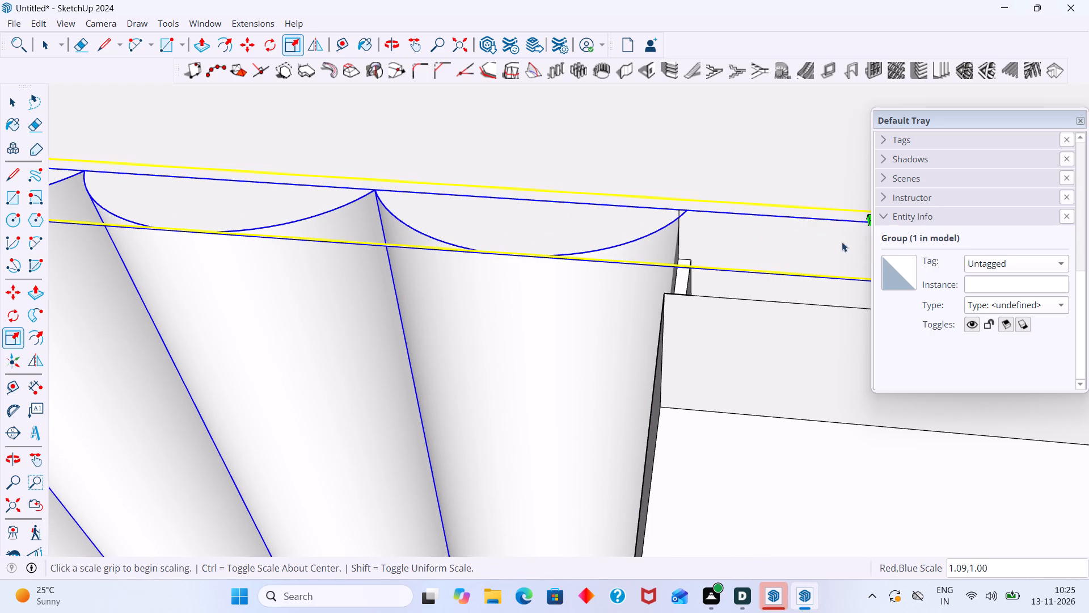
key(space)
scroll(661, 219, up, 3)
scroll(672, 224, down, 15)
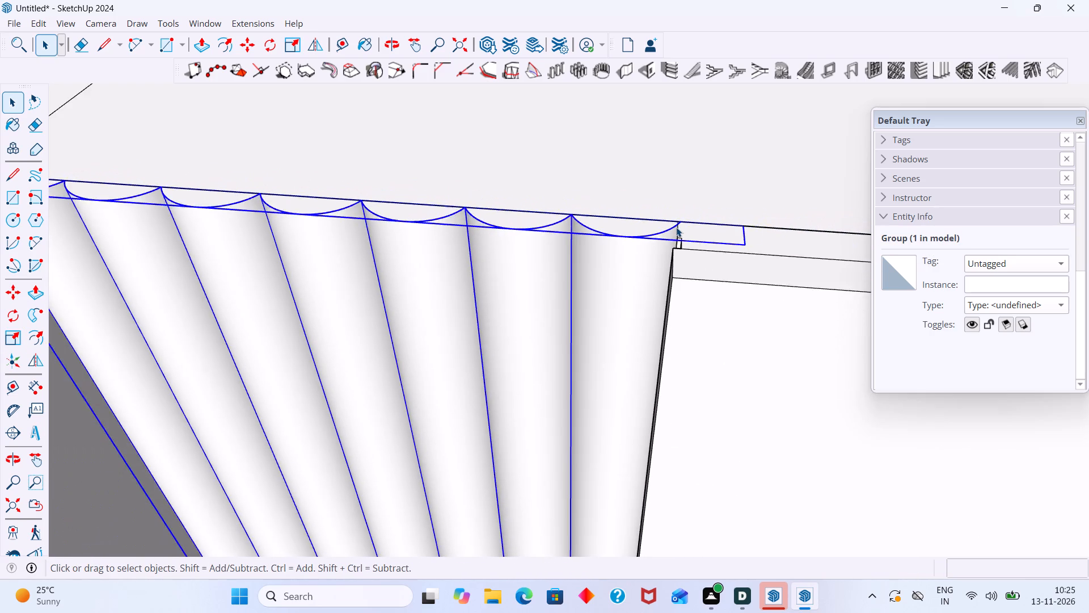
scroll(676, 226, down, 7)
scroll(608, 269, down, 10)
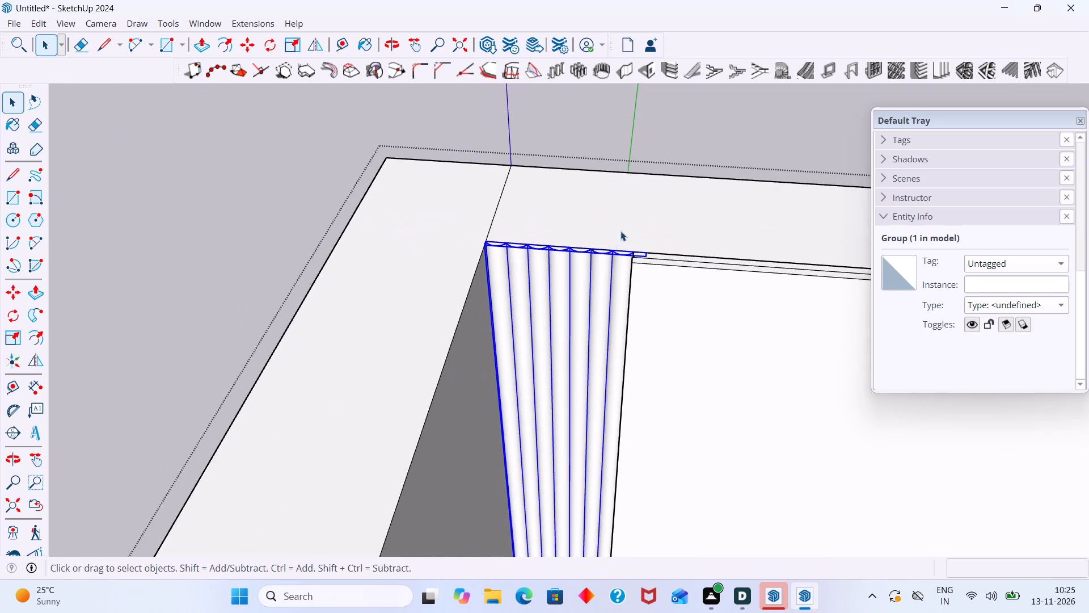
click(694, 141)
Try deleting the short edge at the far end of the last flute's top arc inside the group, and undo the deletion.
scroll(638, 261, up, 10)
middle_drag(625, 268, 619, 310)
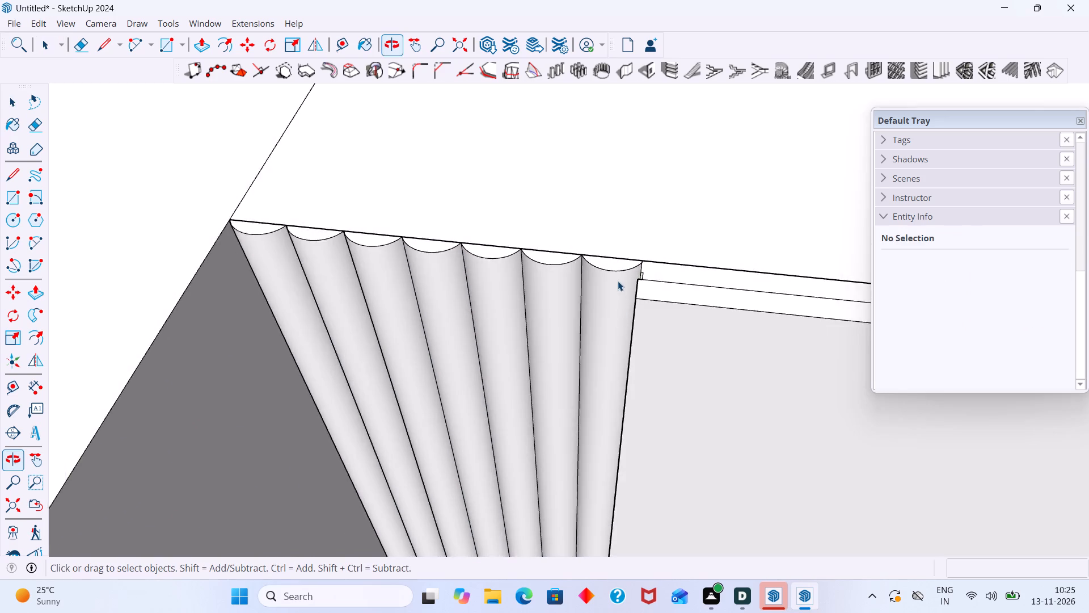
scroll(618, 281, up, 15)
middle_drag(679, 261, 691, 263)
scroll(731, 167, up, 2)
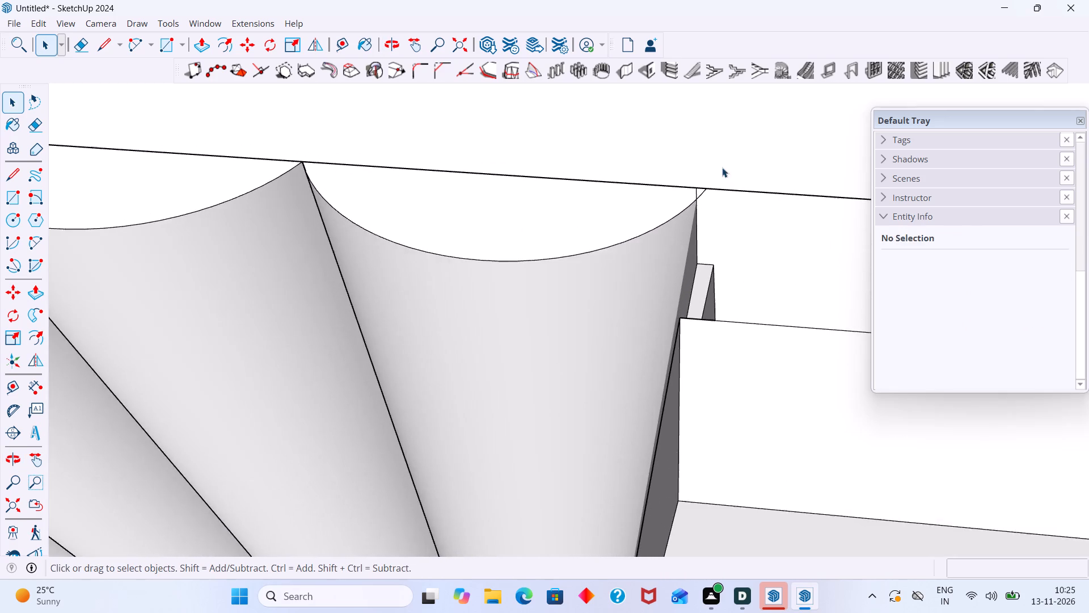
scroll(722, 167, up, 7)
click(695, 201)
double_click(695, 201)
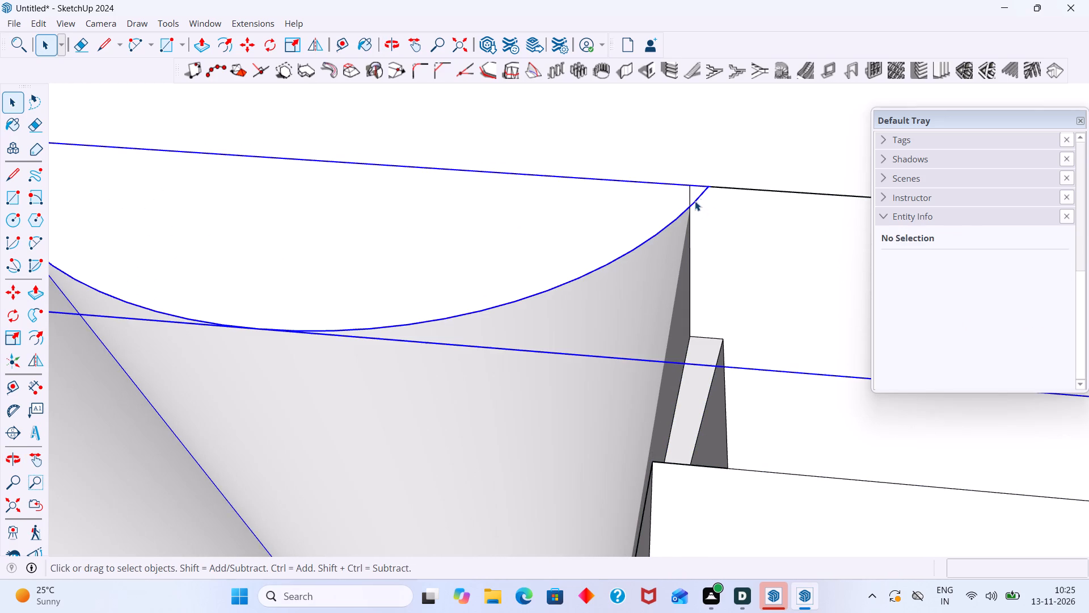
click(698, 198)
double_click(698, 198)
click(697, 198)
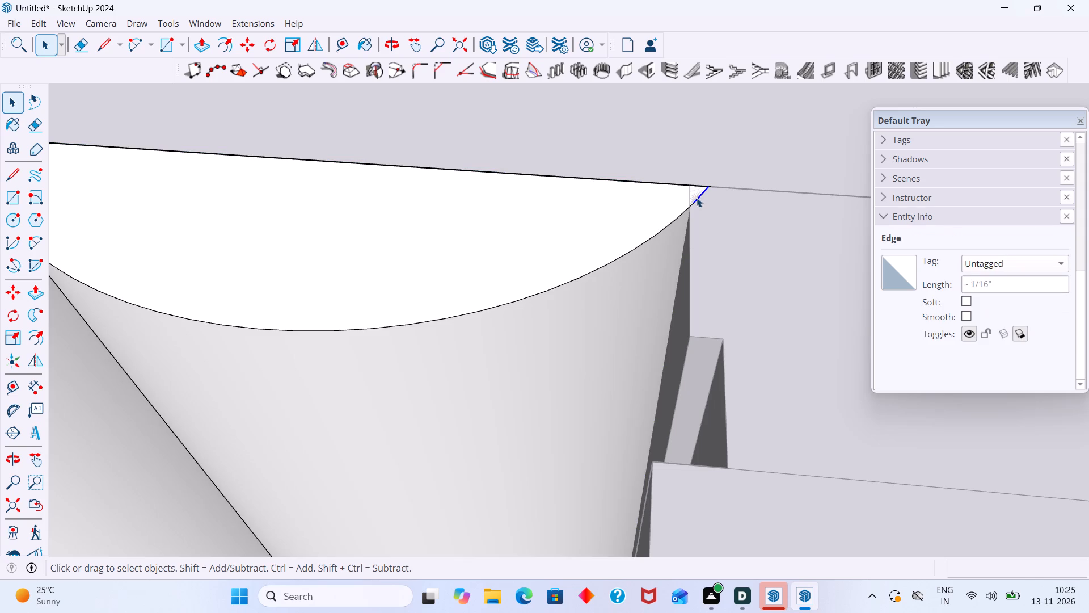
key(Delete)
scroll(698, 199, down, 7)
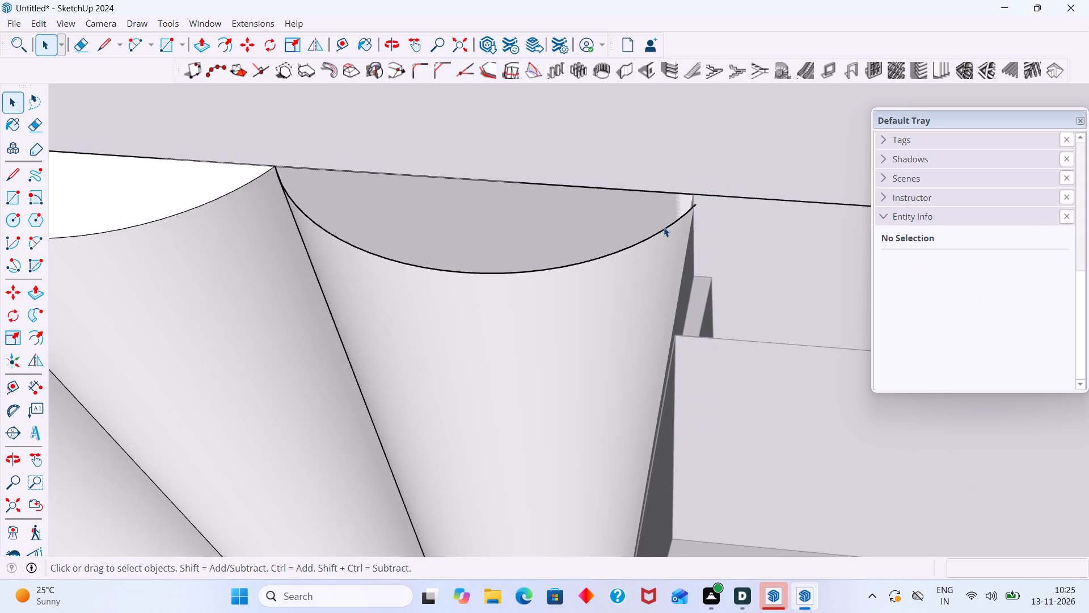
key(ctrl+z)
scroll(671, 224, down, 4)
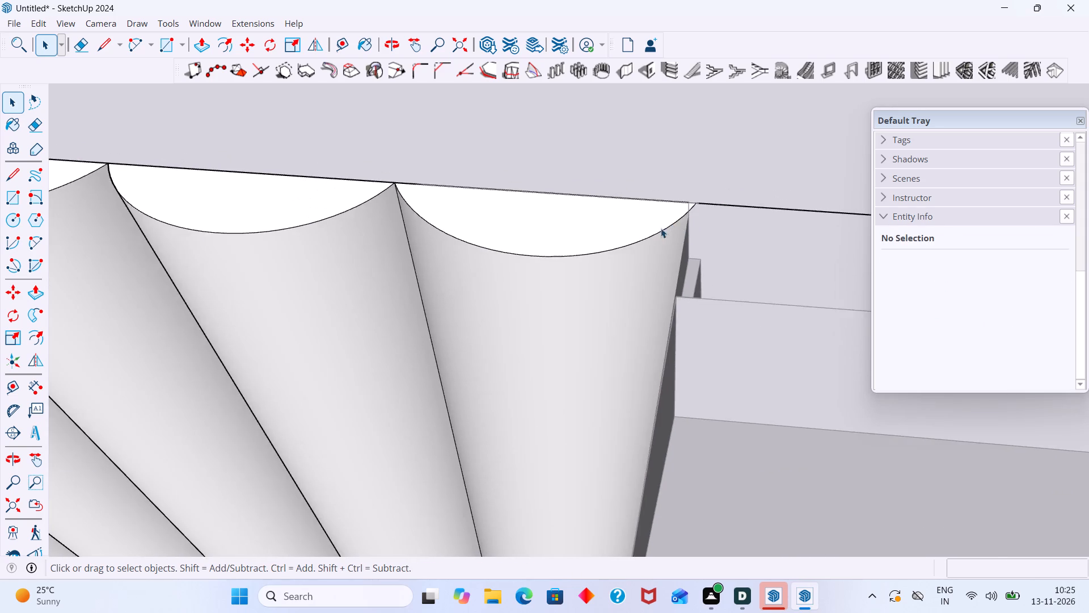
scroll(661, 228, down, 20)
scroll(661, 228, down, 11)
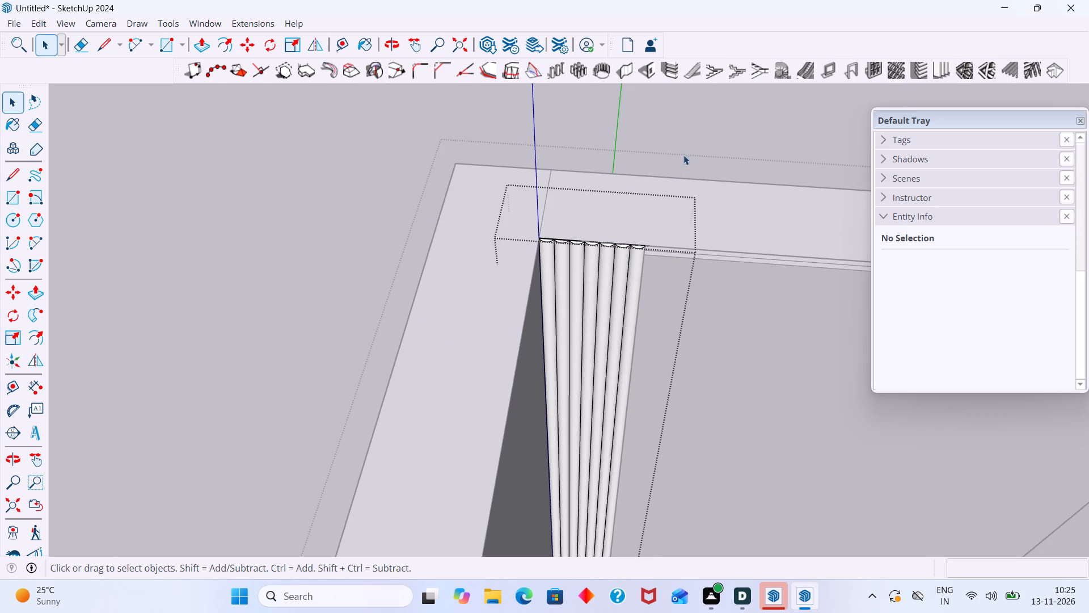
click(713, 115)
Fine-tune the fluted strip group's width with the Scale tool, aligning the last flute's end with the adjoining panel's edge.
scroll(643, 220, up, 20)
scroll(643, 220, up, 5)
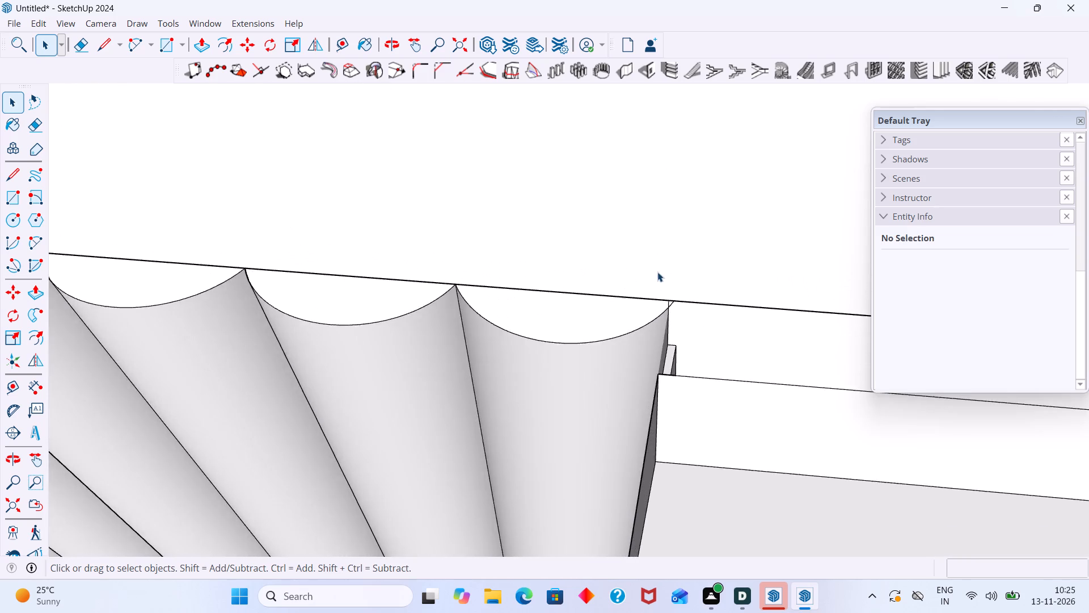
scroll(657, 272, up, 4)
middle_drag(655, 314, 688, 320)
scroll(622, 342, up, 3)
middle_drag(628, 345, 702, 293)
scroll(697, 286, down, 14)
scroll(640, 308, up, 4)
click(639, 308)
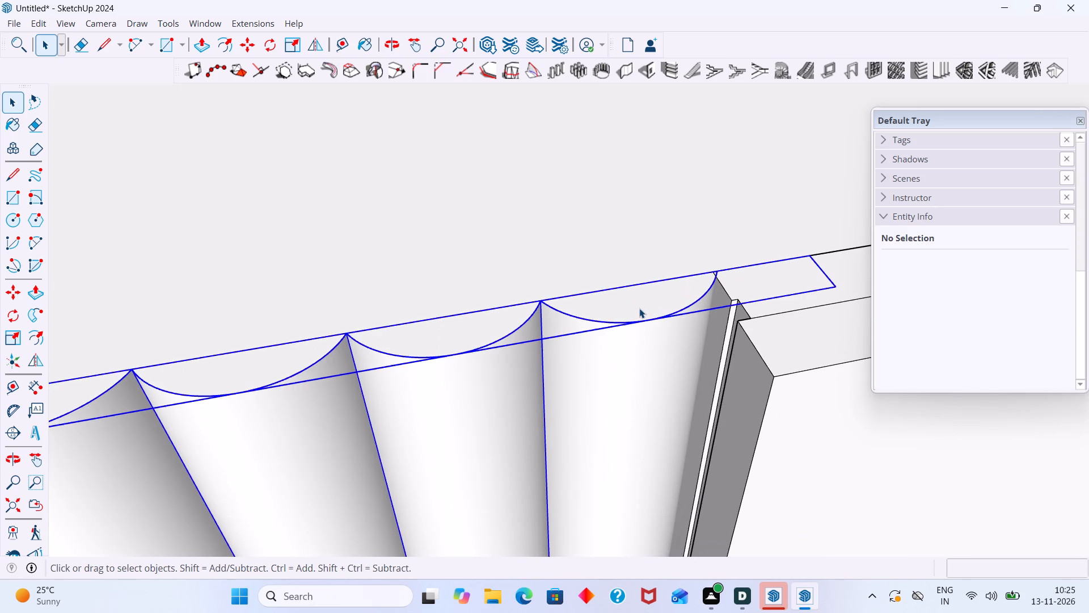
key(s)
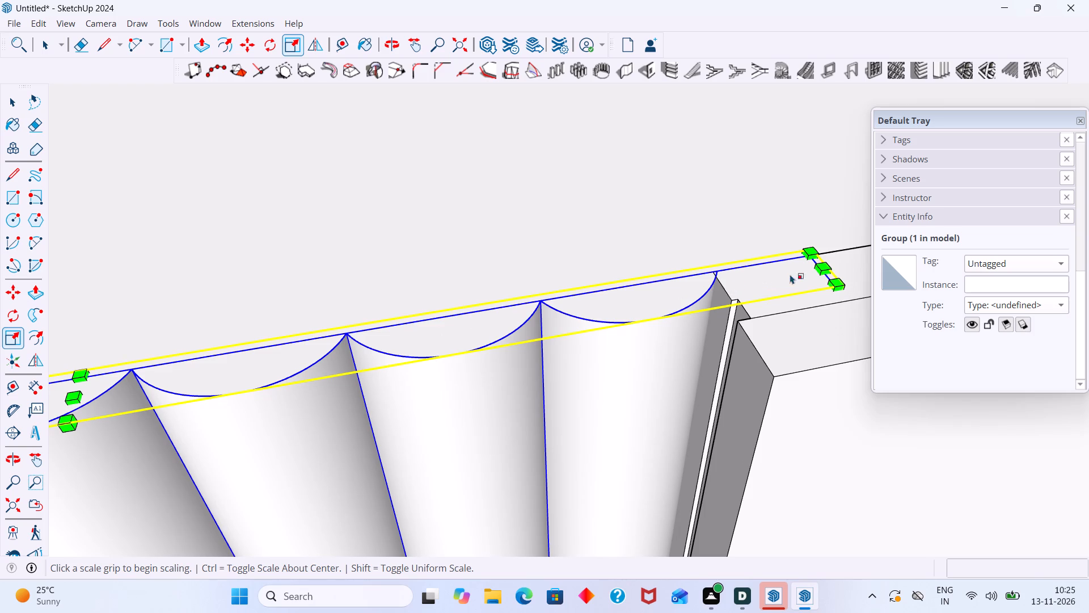
click(818, 267)
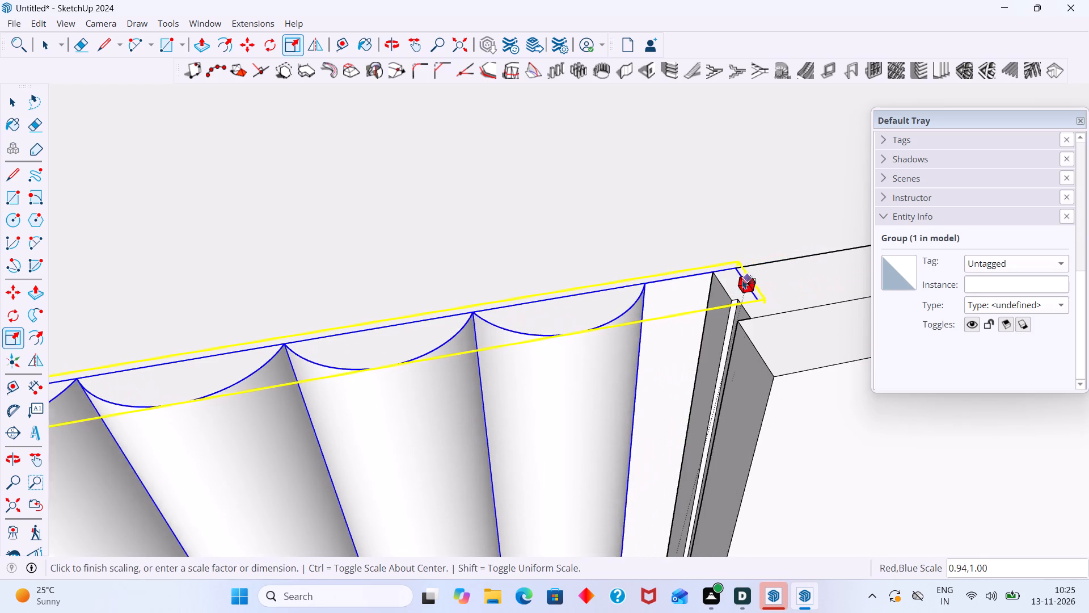
scroll(730, 280, up, 5)
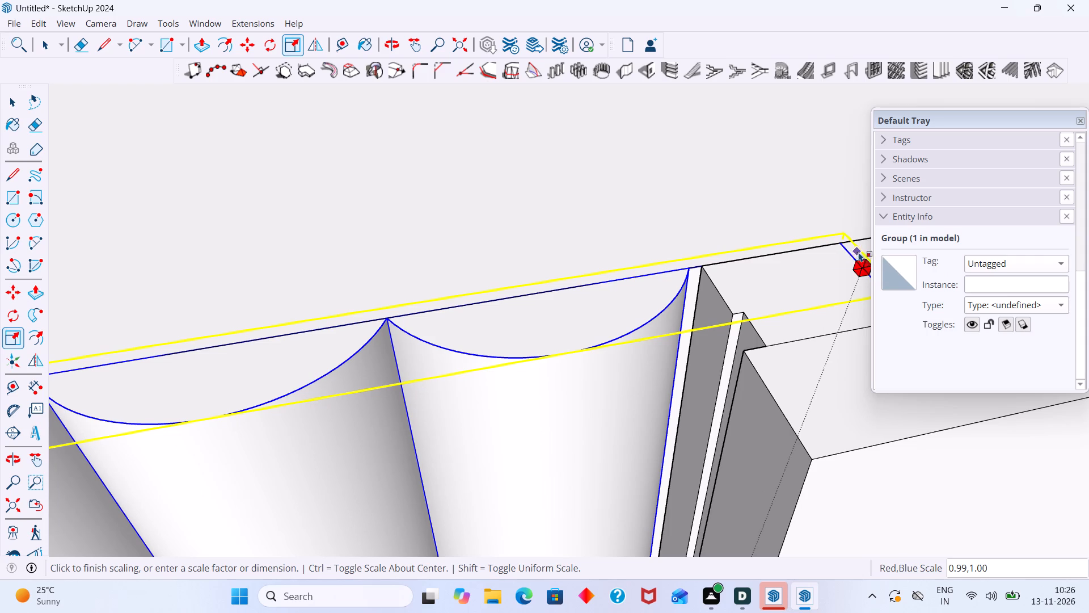
click(864, 252)
key(space)
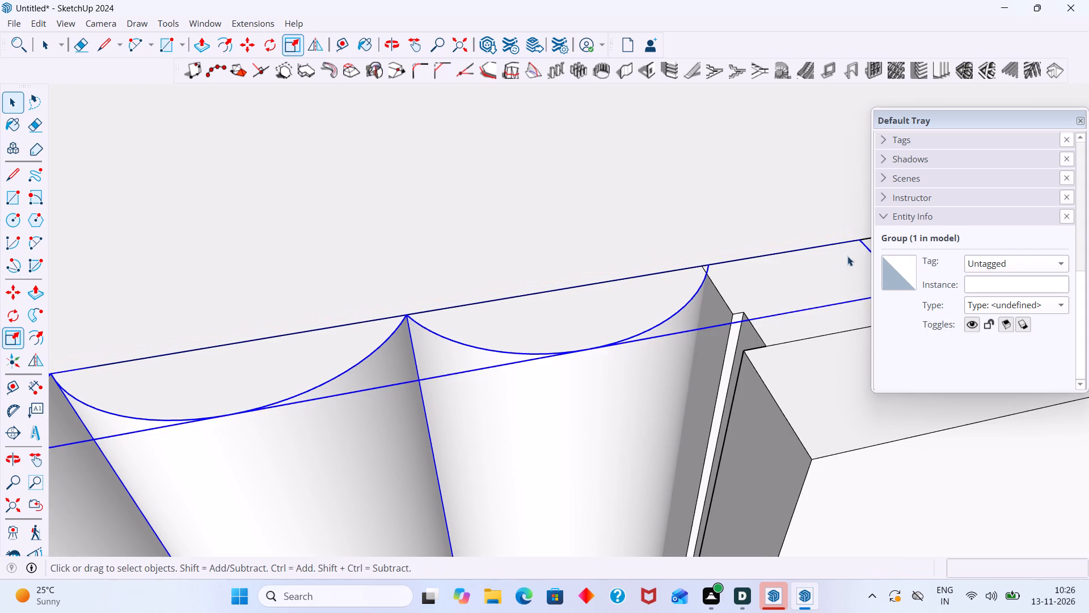
scroll(810, 273, down, 20)
scroll(810, 273, down, 5)
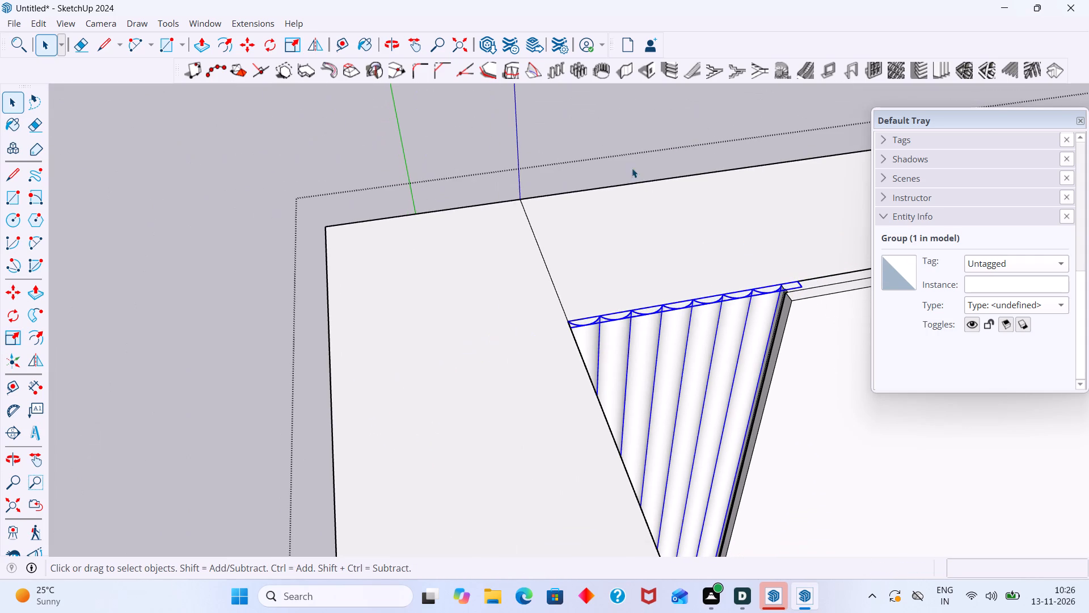
click(624, 137)
Examine the rescaled flutes' top ends at the wall corner and along the adjoining wall panel.
middle_drag(711, 331, 683, 277)
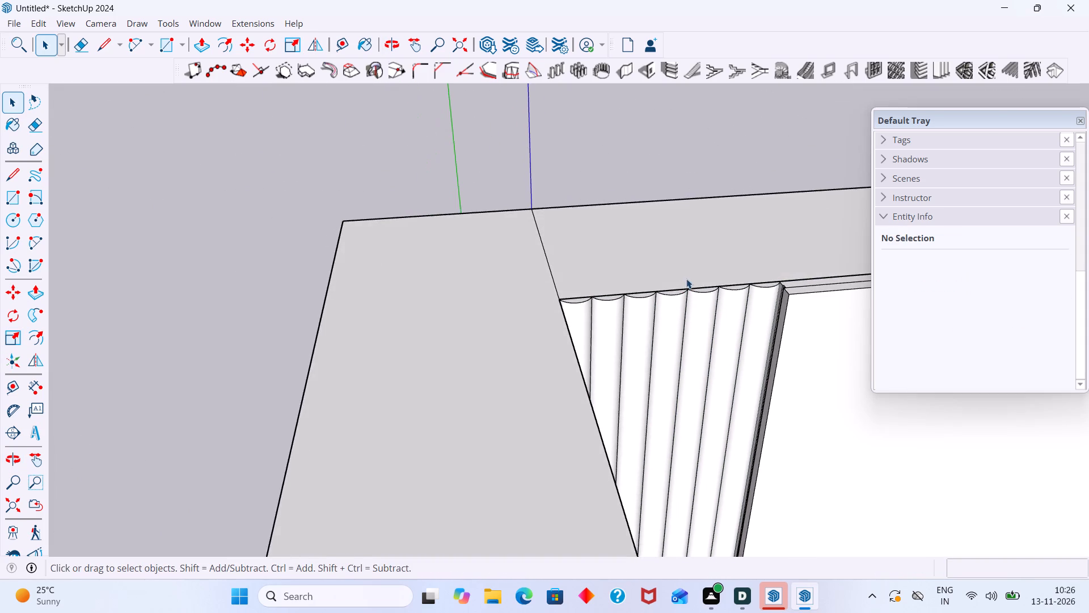
scroll(686, 279, down, 1)
shift+middle_drag(693, 286, 542, 229)
scroll(627, 264, down, 5)
middle_drag(651, 285, 556, 258)
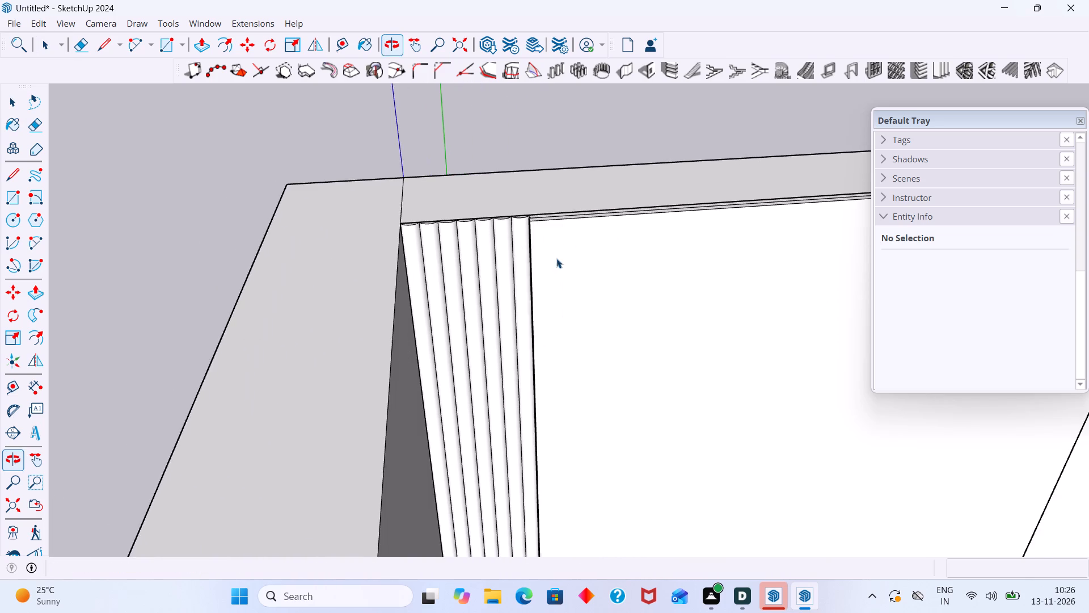
scroll(496, 216, up, 3)
middle_drag(503, 209, 538, 271)
scroll(562, 267, up, 1)
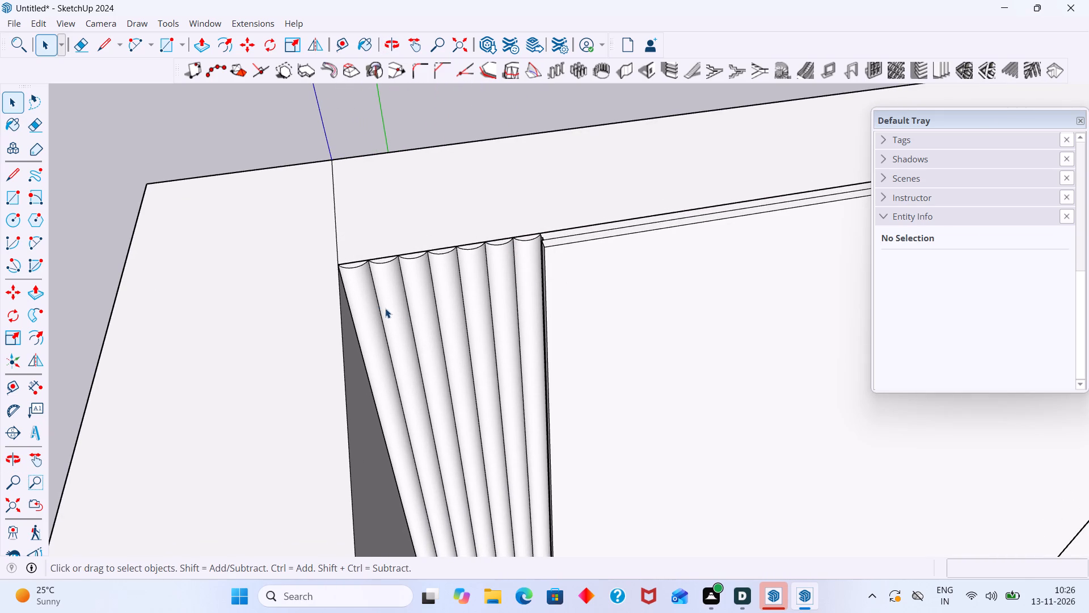
Open the fluted strip group, select all its connected flute geometry, and enable the Fredo6_JointPushPull tools.
middle_drag(470, 299, 362, 361)
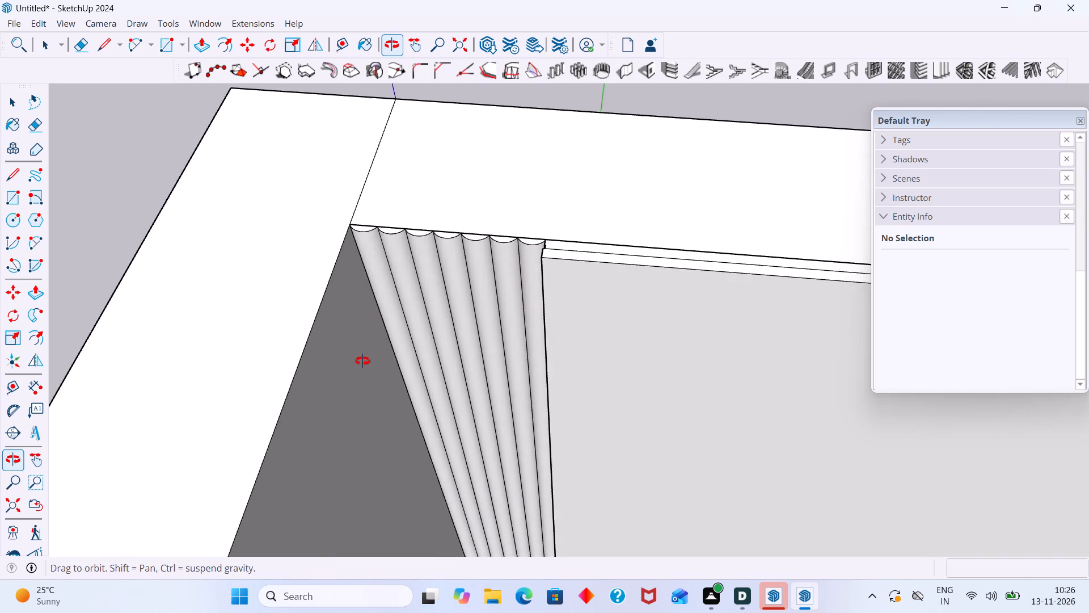
middle_drag(362, 361, 811, 311)
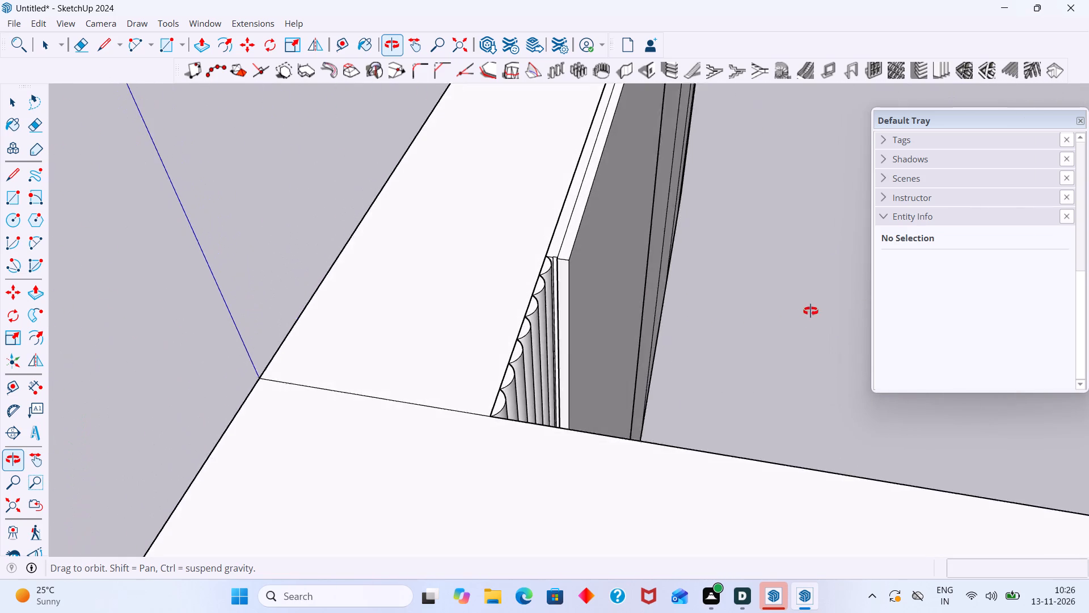
middle_drag(811, 311, 316, 322)
scroll(403, 243, up, 6)
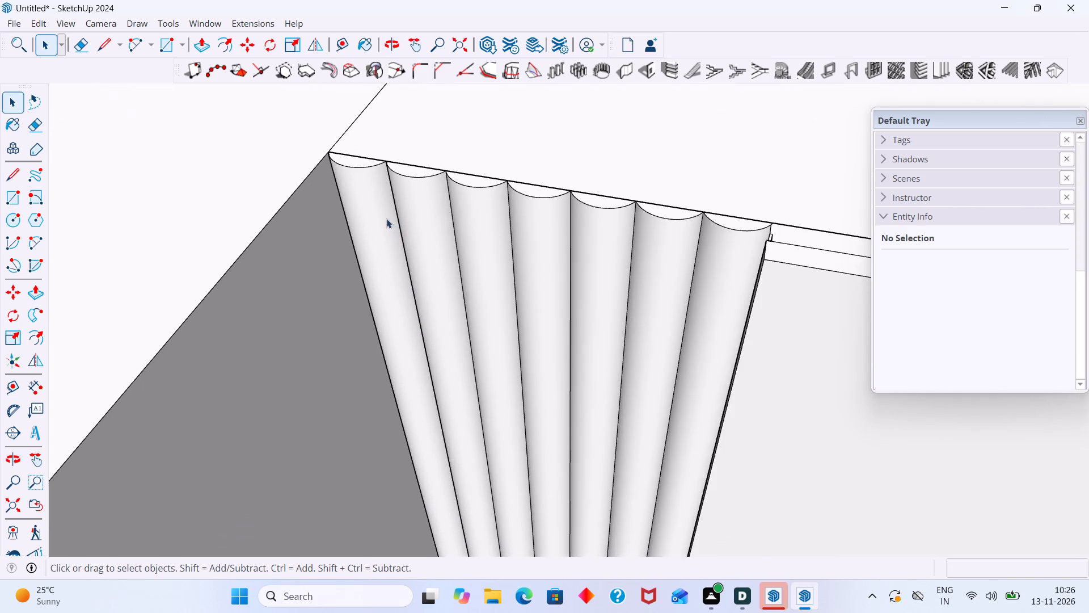
scroll(386, 219, up, 4)
click(365, 211)
double_click(365, 211)
click(369, 224)
double_click(369, 224)
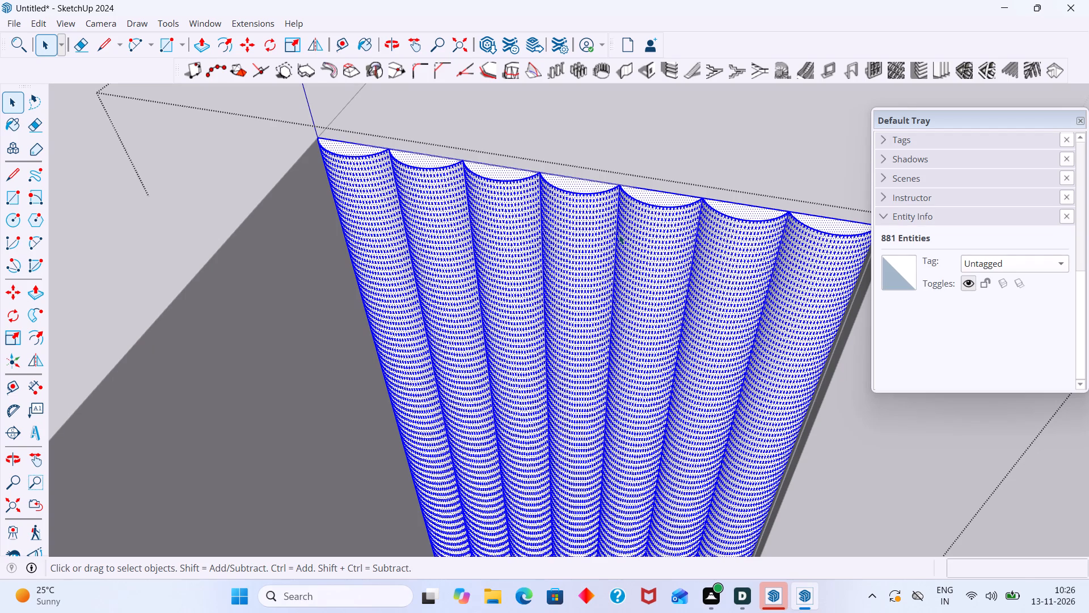
right_click(748, 39)
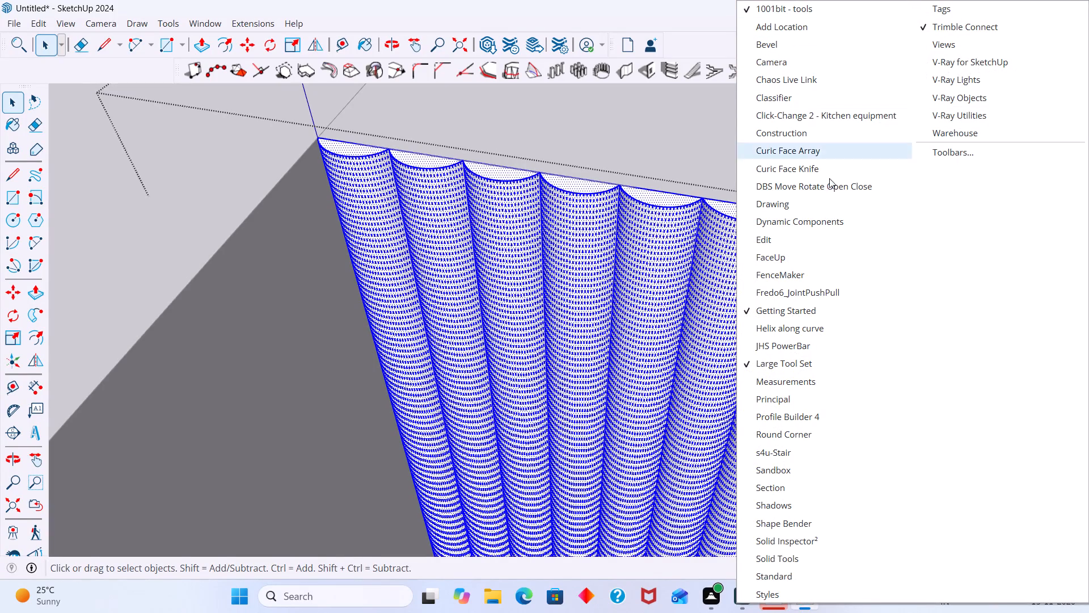
click(825, 291)
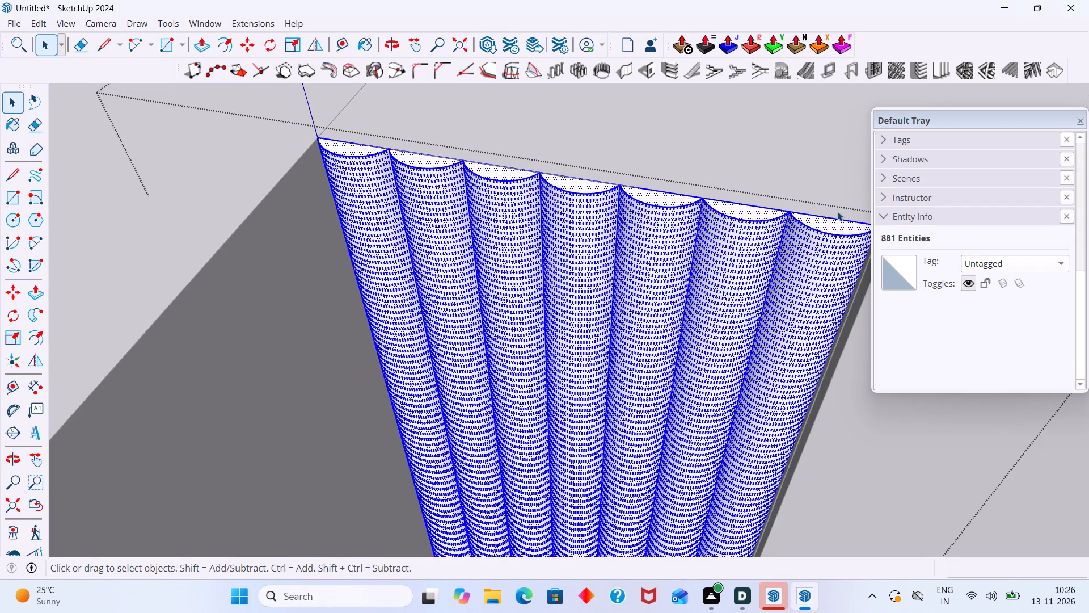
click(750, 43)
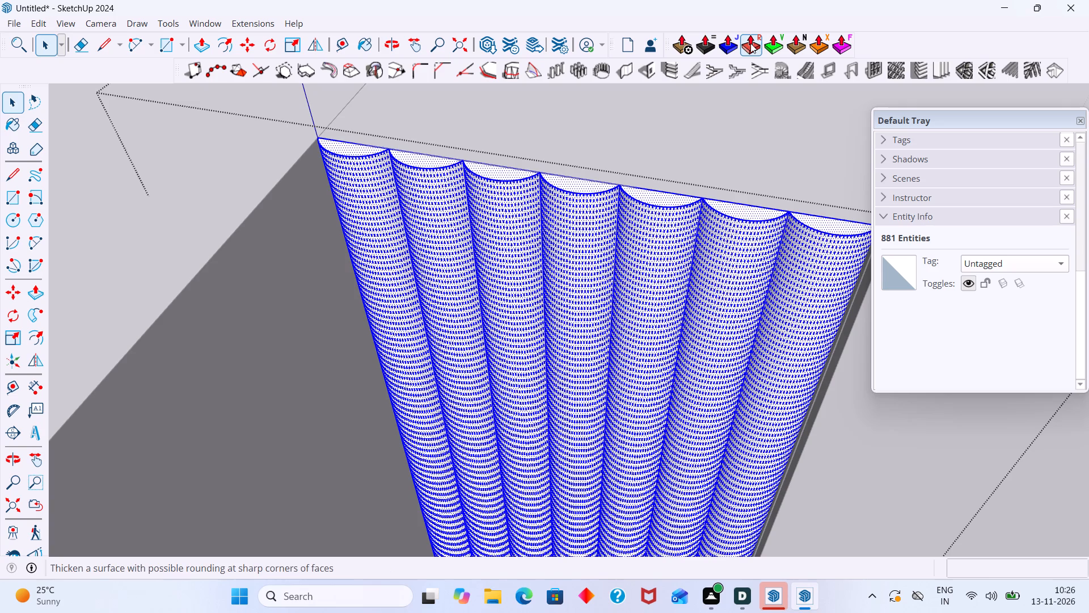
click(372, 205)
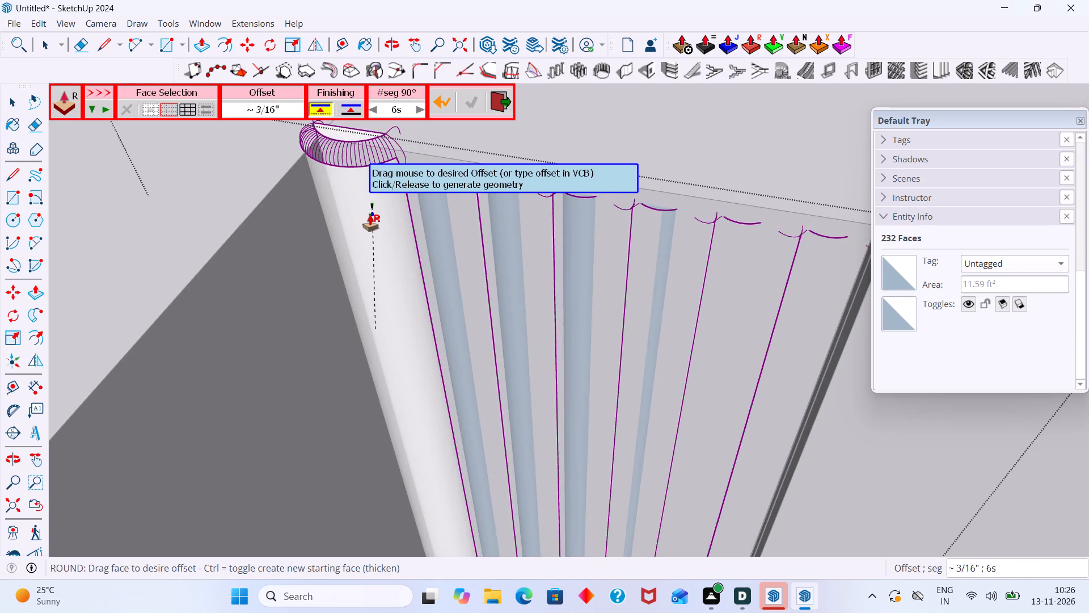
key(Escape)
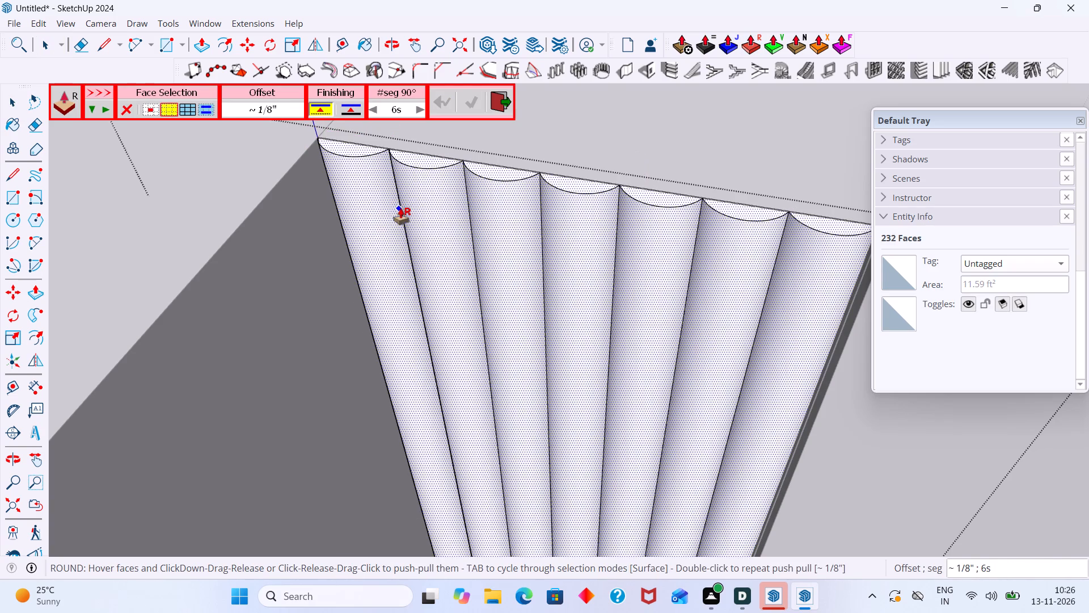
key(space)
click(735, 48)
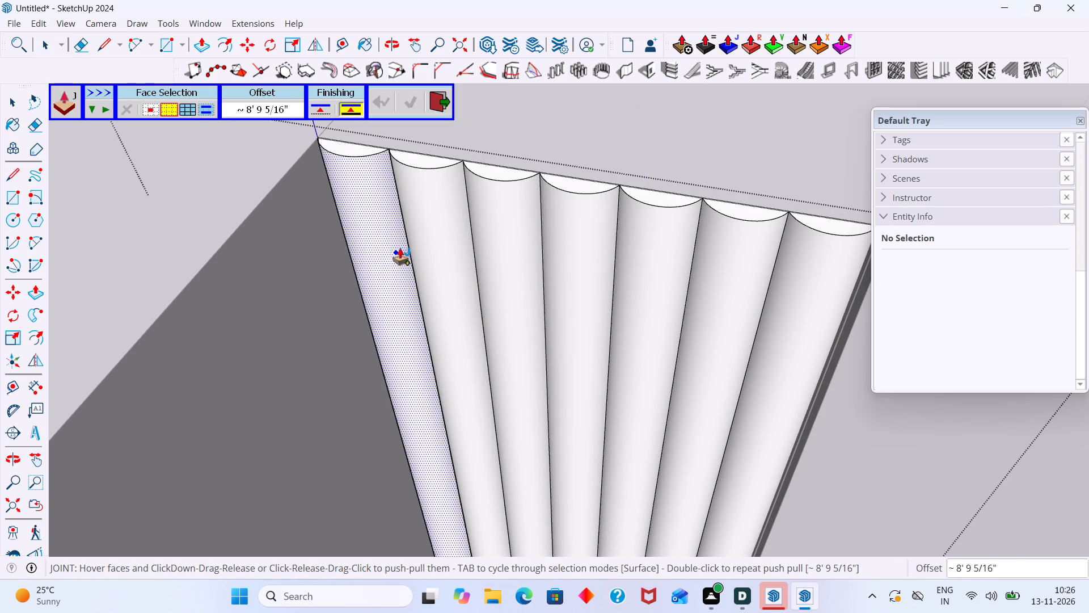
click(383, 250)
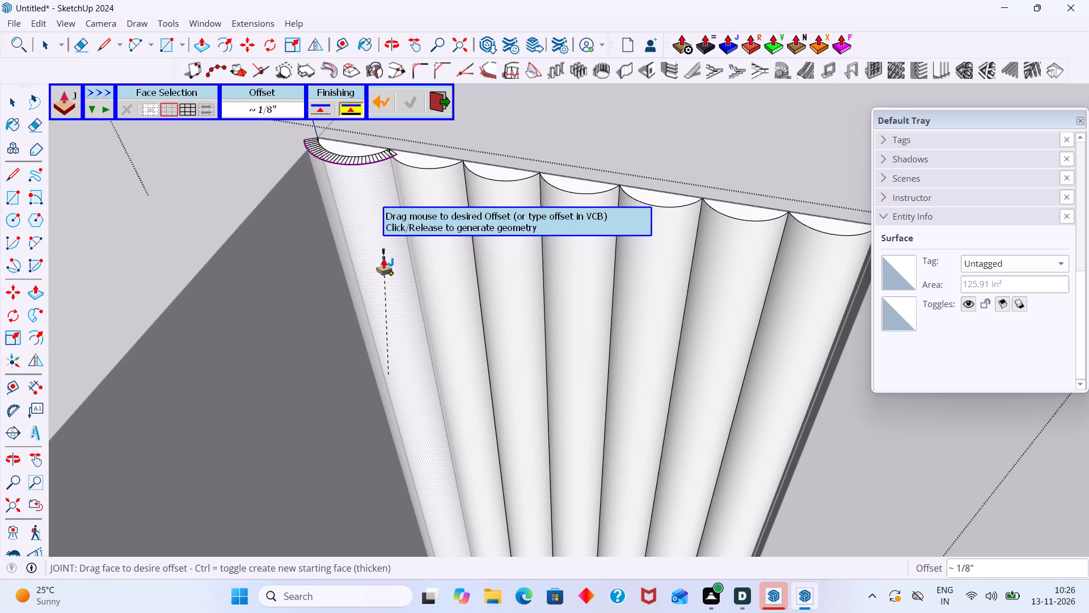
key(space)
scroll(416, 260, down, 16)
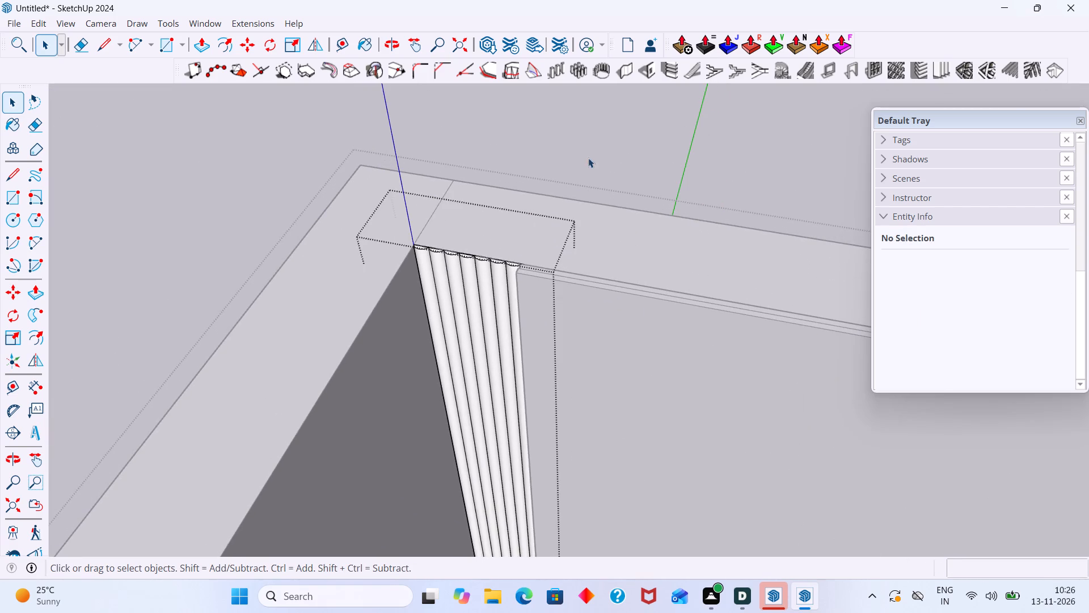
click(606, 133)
Scale the fluted strip group by about 2.83 in green and 1.00 in blue to match the adjoining panel's front corner.
scroll(509, 263, up, 11)
click(516, 267)
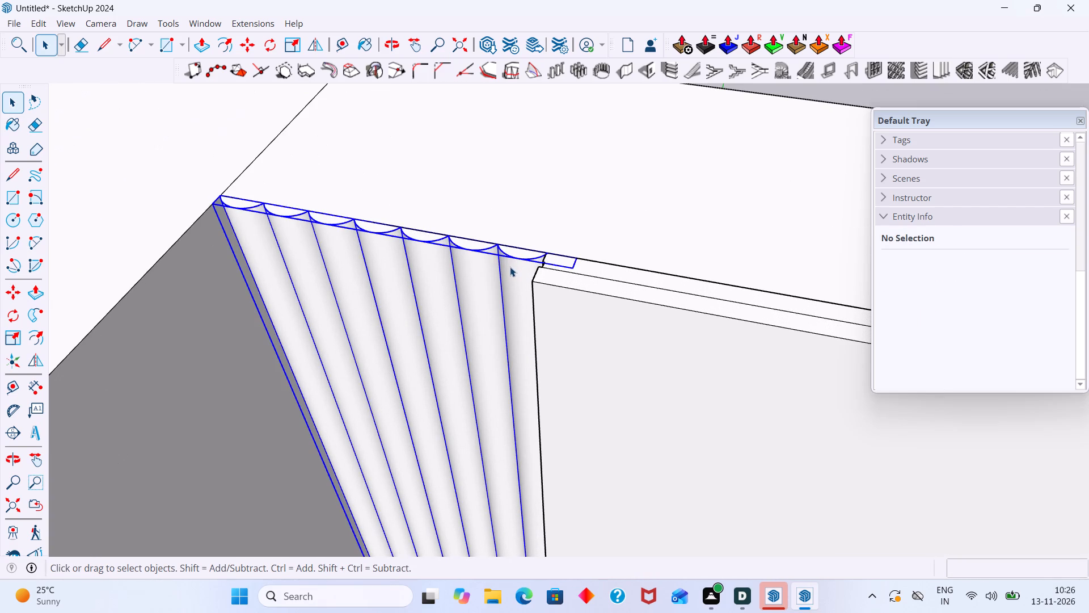
key(s)
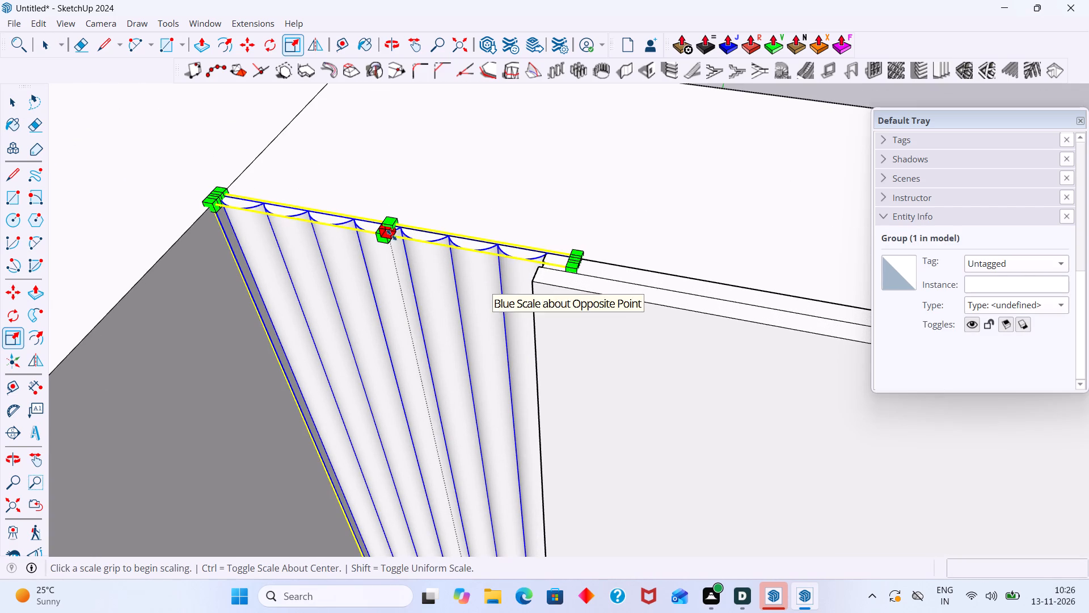
click(387, 238)
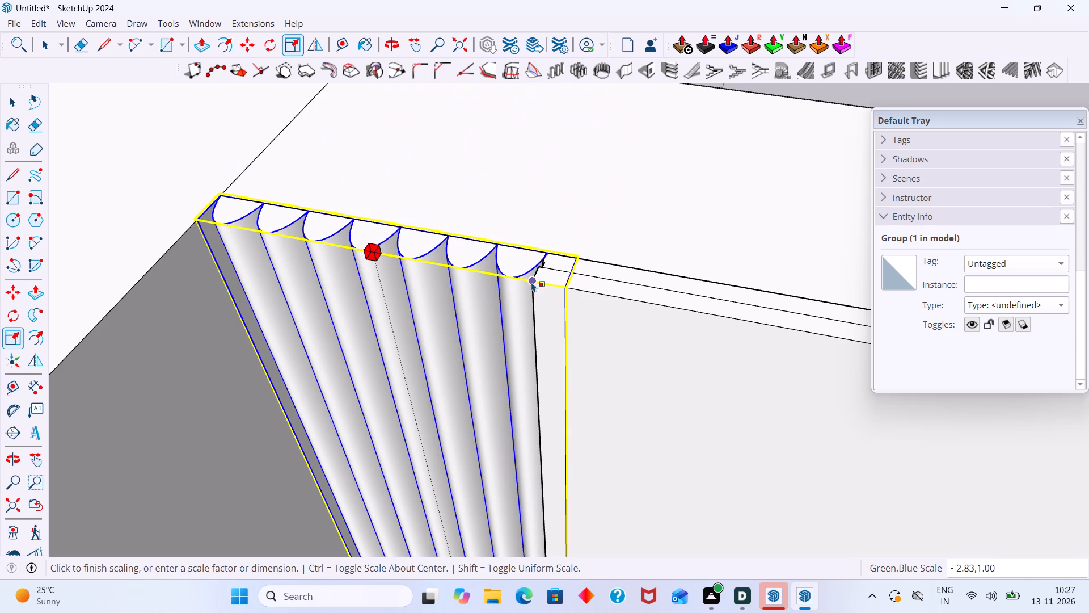
click(531, 282)
key(space)
scroll(537, 287, down, 8)
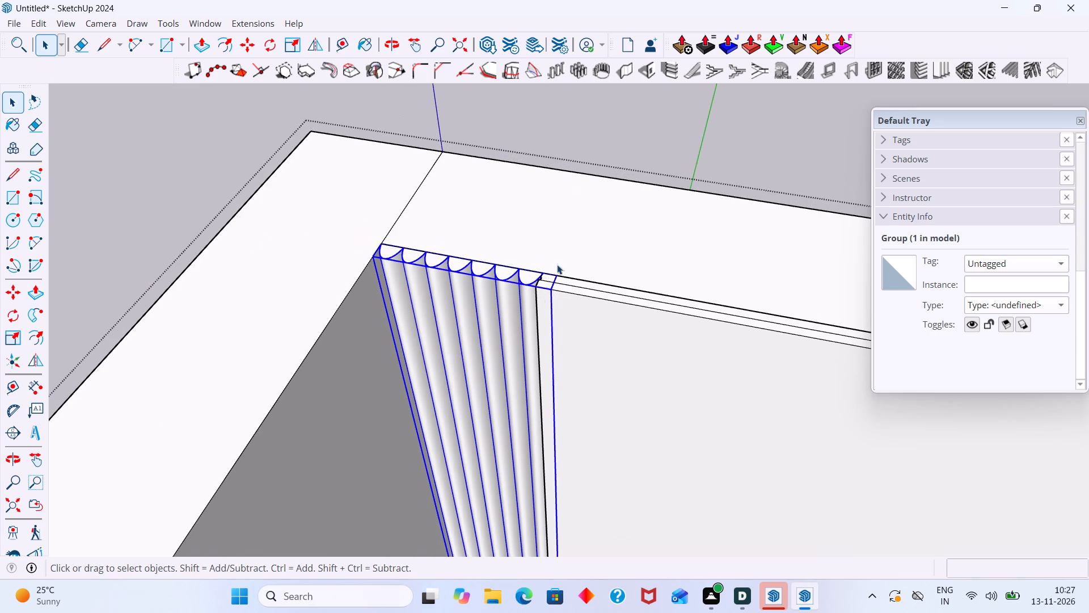
click(623, 129)
Examine the deepened flutes' top ends between the wall corner and the adjoining panel.
scroll(539, 289, up, 17)
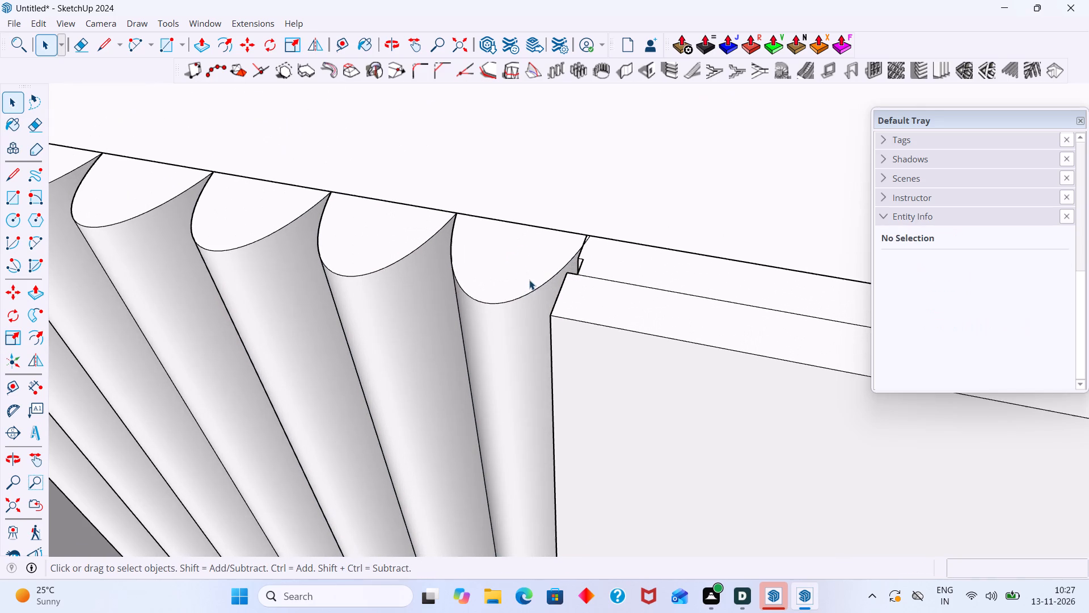
click(525, 272)
scroll(526, 280, down, 4)
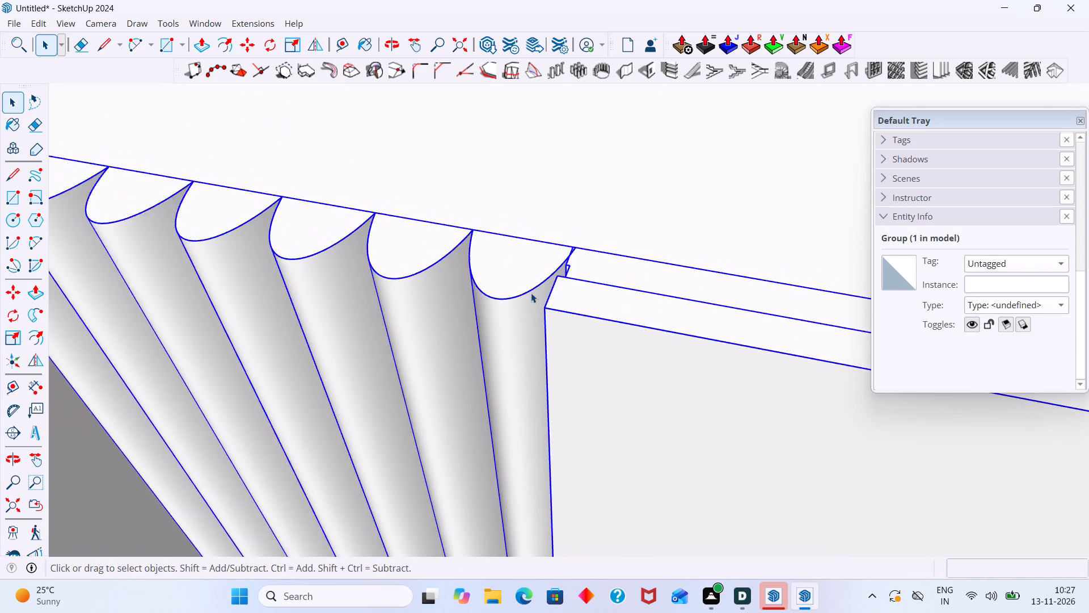
scroll(531, 293, down, 9)
middle_drag(514, 343, 484, 230)
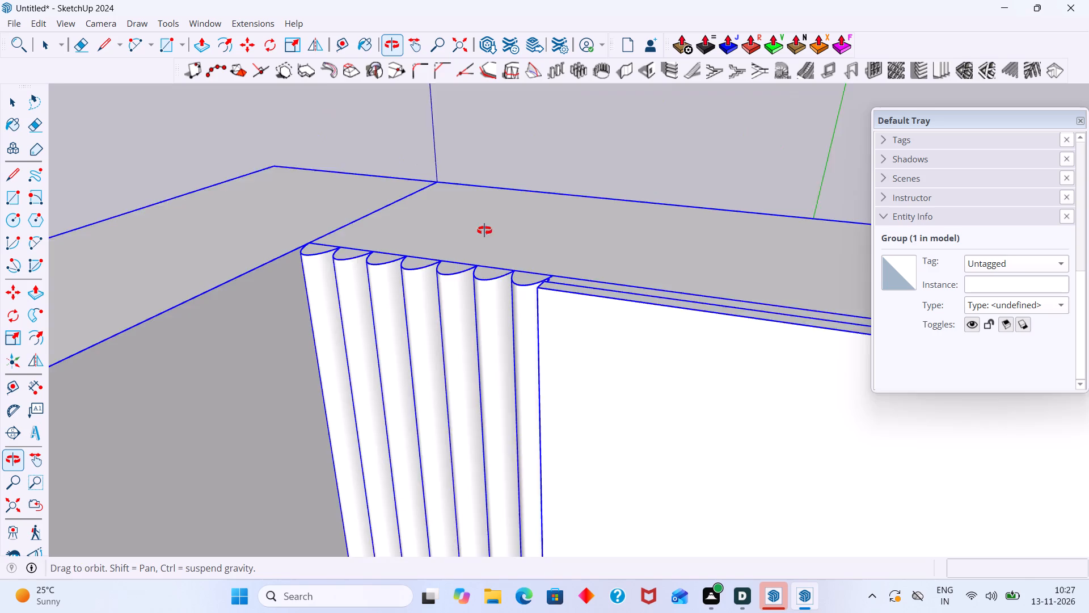
middle_drag(484, 230, 398, 310)
scroll(431, 306, down, 11)
click(562, 154)
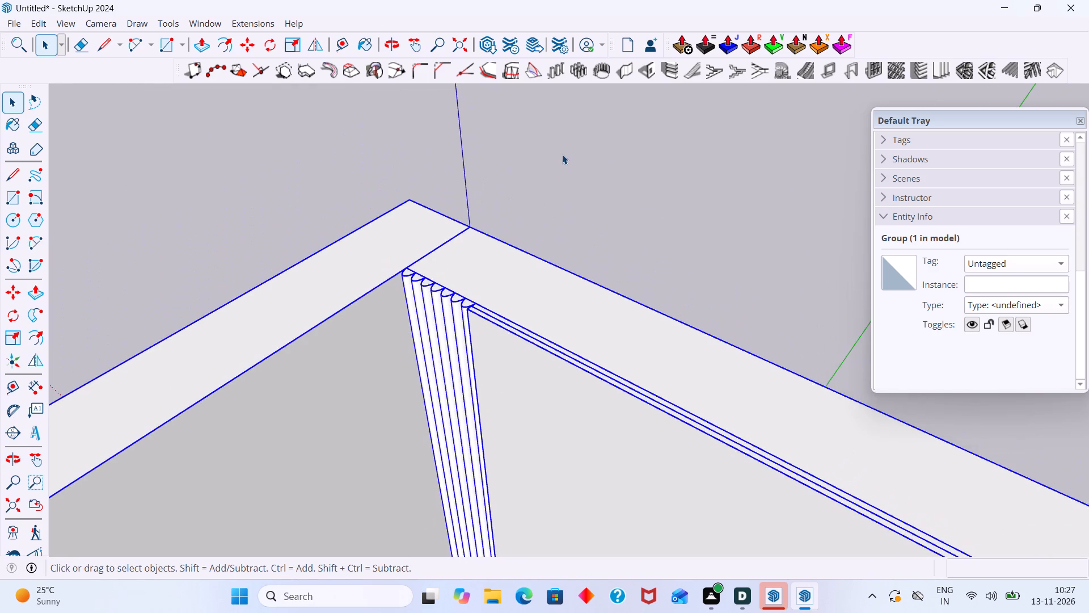
middle_drag(468, 349, 683, 306)
middle_drag(638, 321, 565, 242)
scroll(495, 344, up, 1)
scroll(472, 219, up, 5)
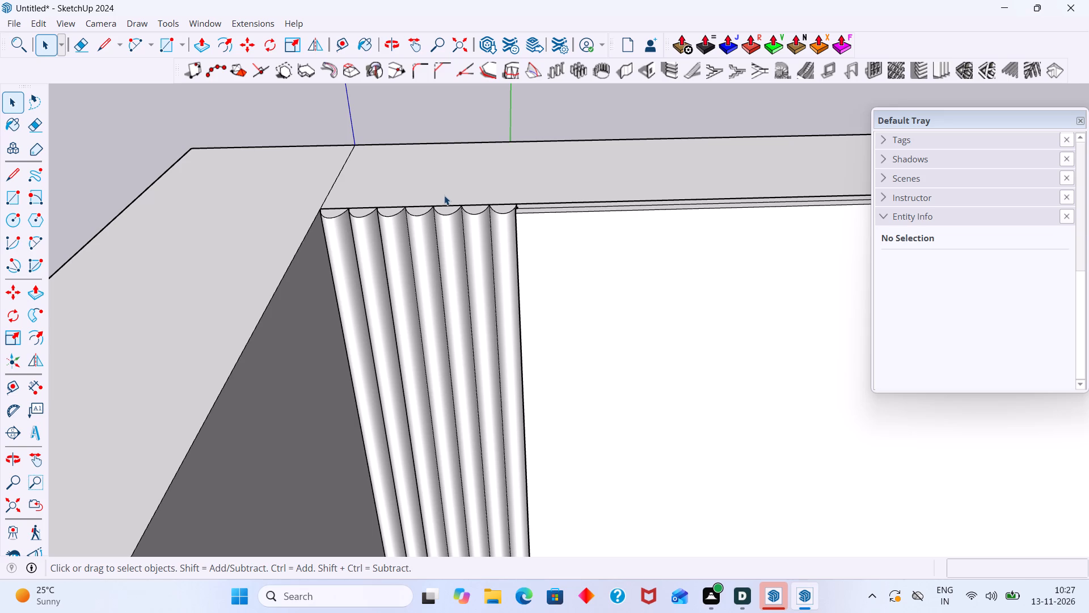
Review the fluted corner strip within the whole panelled wall, alongside the living room reference image.
scroll(495, 264, down, 13)
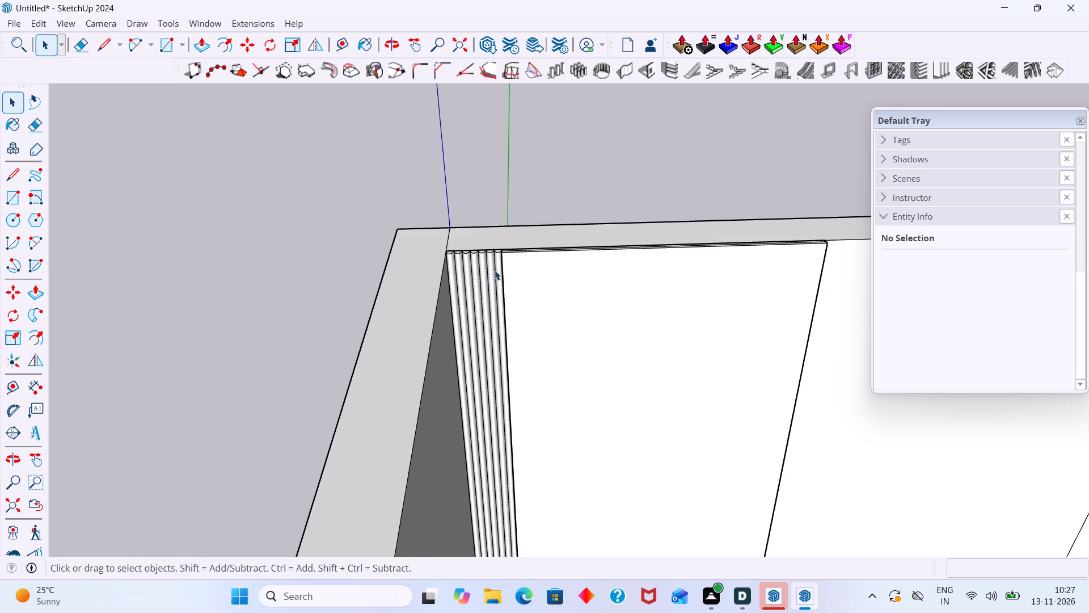
shift+middle_drag(495, 268, 408, 264)
scroll(408, 264, down, 12)
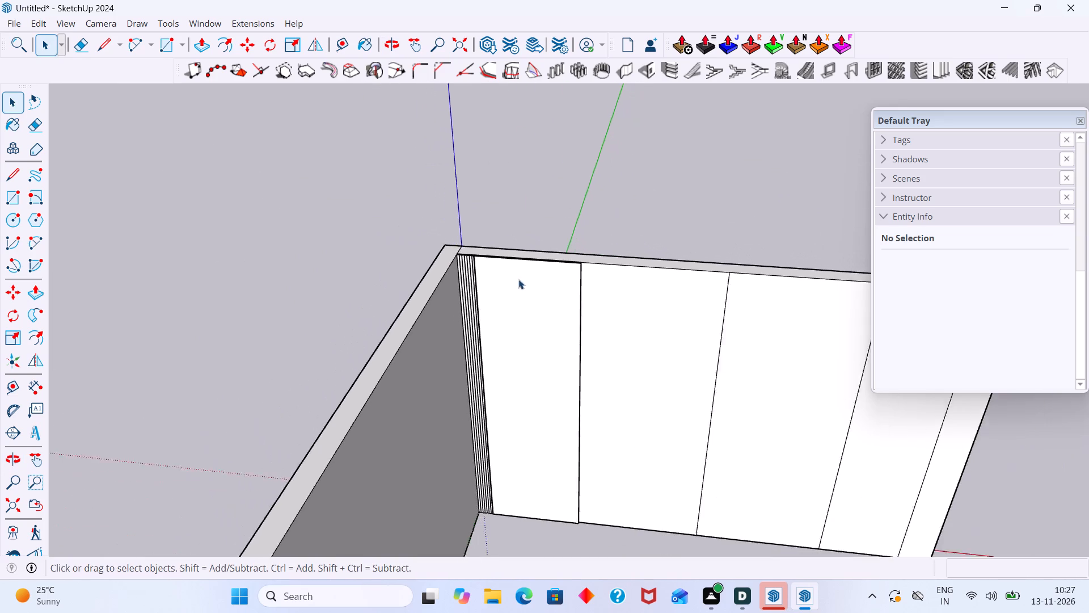
scroll(518, 279, down, 4)
shift+middle_drag(555, 309, 334, 299)
scroll(406, 313, down, 8)
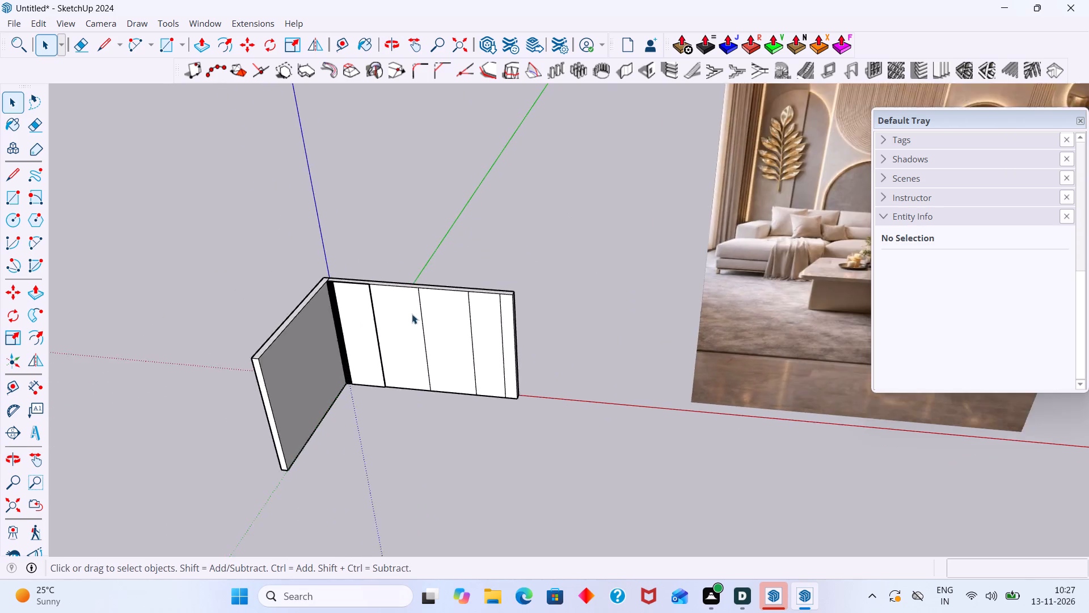
scroll(412, 314, down, 1)
middle_drag(423, 312, 465, 318)
scroll(465, 318, down, 2)
shift+middle_drag(468, 329, 483, 362)
scroll(416, 384, up, 2)
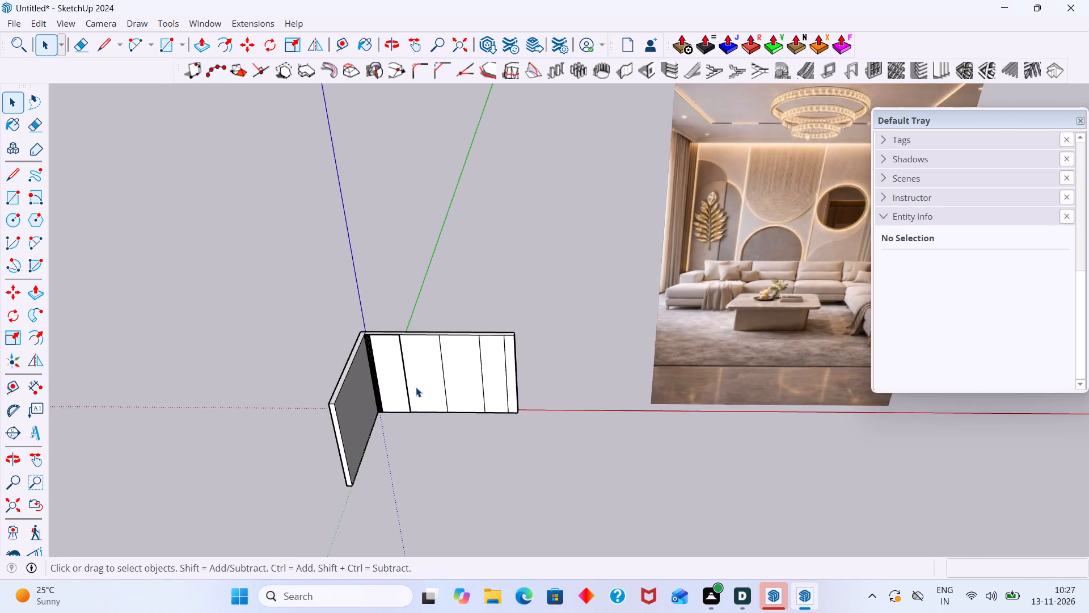
scroll(416, 387, up, 3)
middle_drag(417, 388, 374, 373)
scroll(312, 283, up, 10)
middle_drag(292, 300, 363, 330)
scroll(285, 364, up, 15)
middle_drag(294, 333, 402, 334)
scroll(305, 404, up, 4)
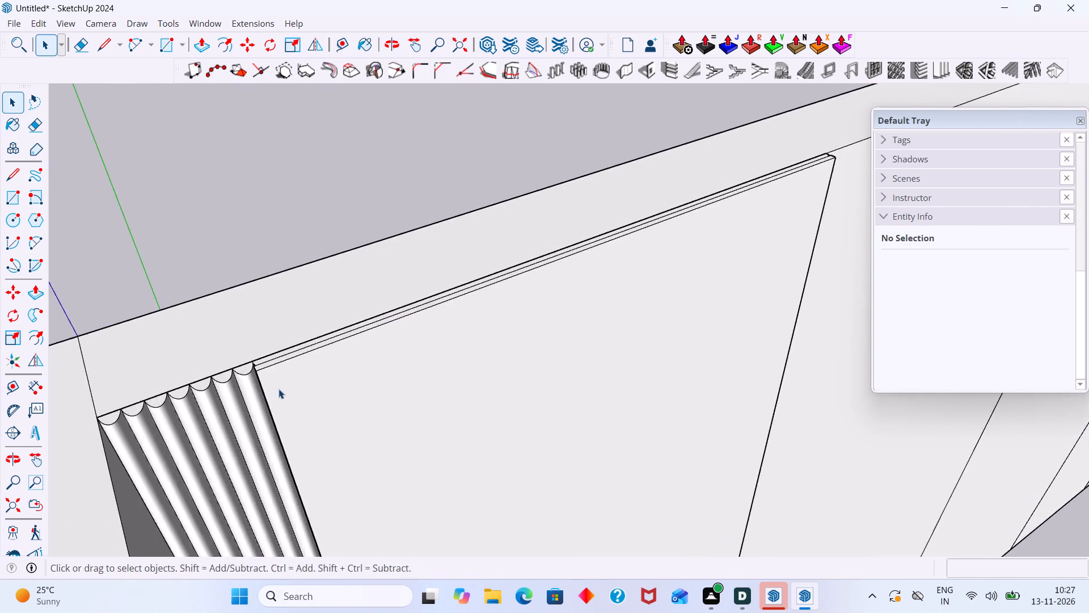
Examine the junction between the last flute and the adjoining panel's stepped side edge up close.
middle_drag(278, 389, 420, 275)
scroll(286, 421, up, 15)
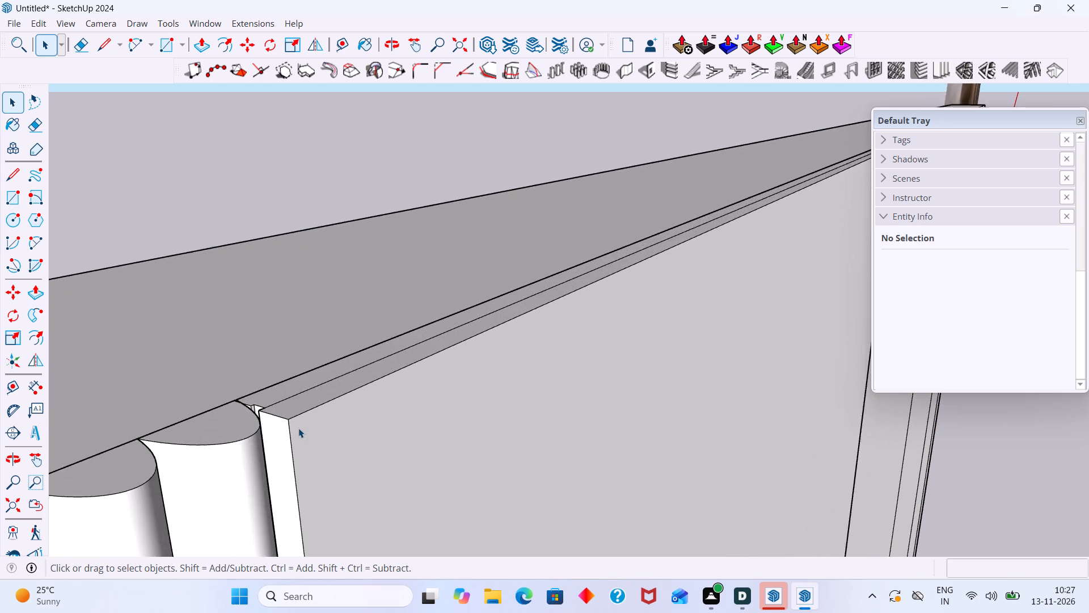
scroll(298, 428, up, 4)
middle_drag(298, 430, 223, 499)
scroll(250, 375, up, 8)
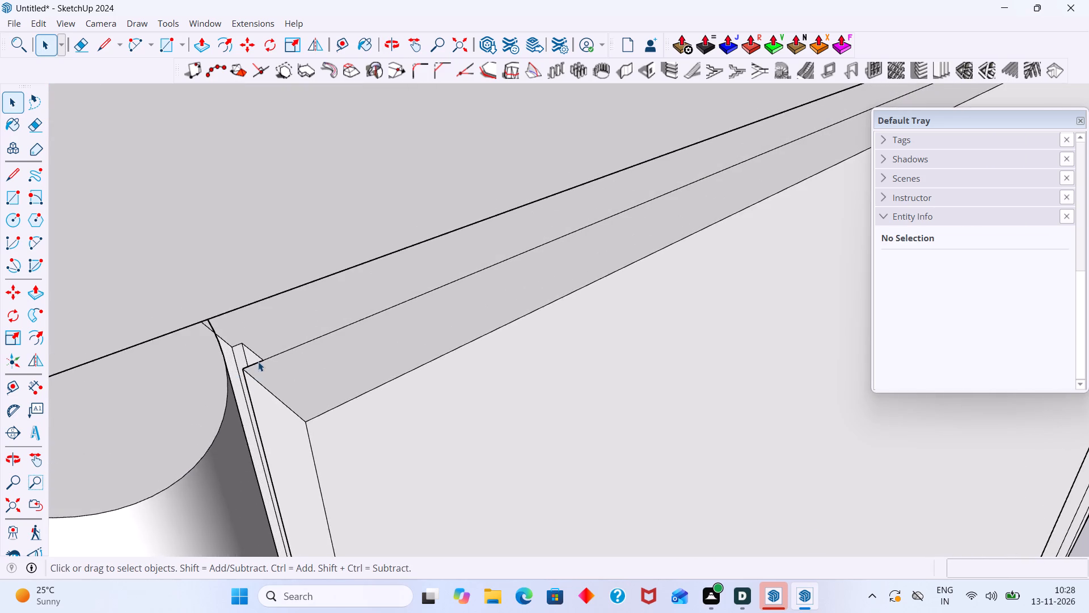
scroll(258, 362, up, 15)
middle_drag(239, 361, 522, 375)
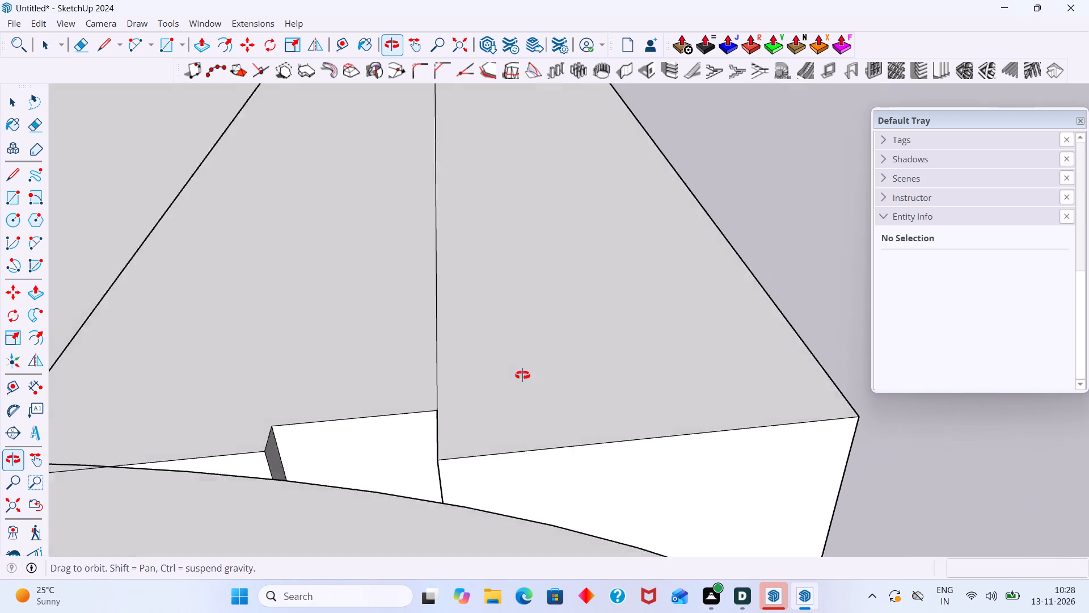
middle_drag(522, 375, 836, 397)
scroll(495, 502, down, 6)
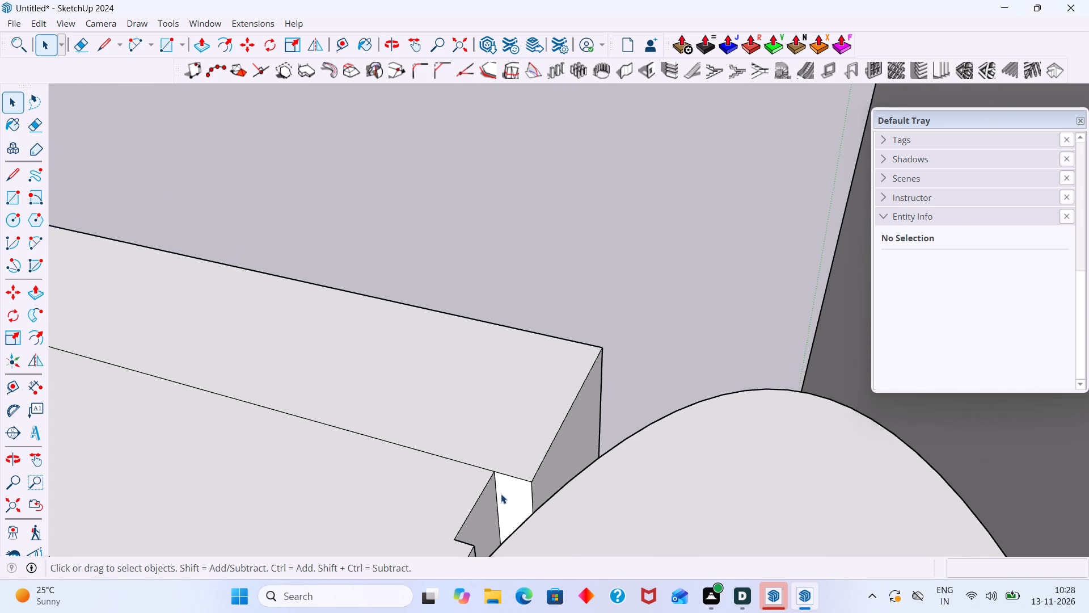
middle_drag(531, 511, 445, 590)
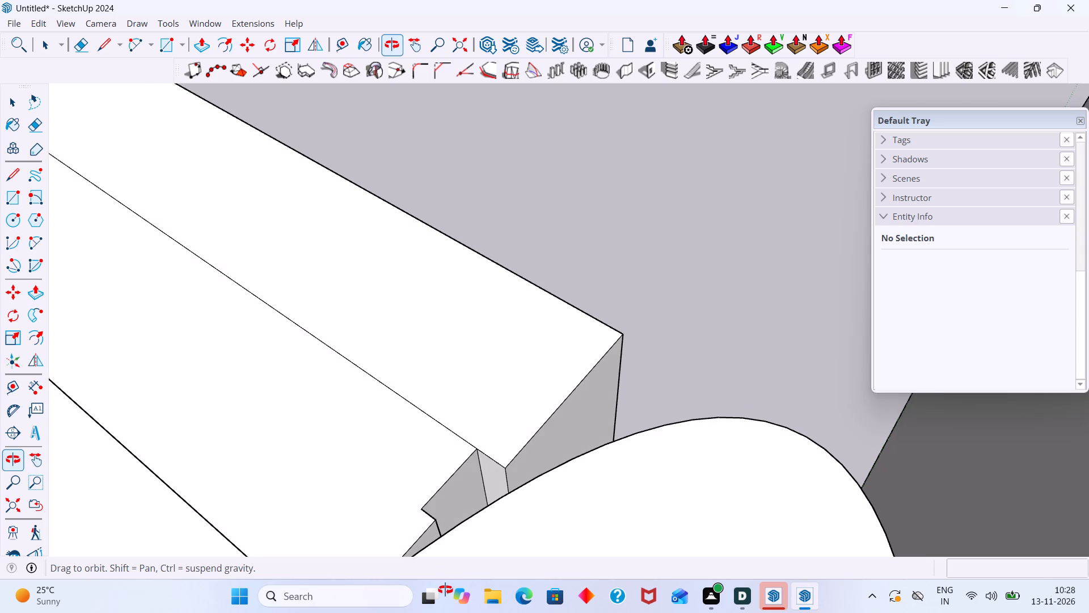
middle_drag(445, 590, 442, 572)
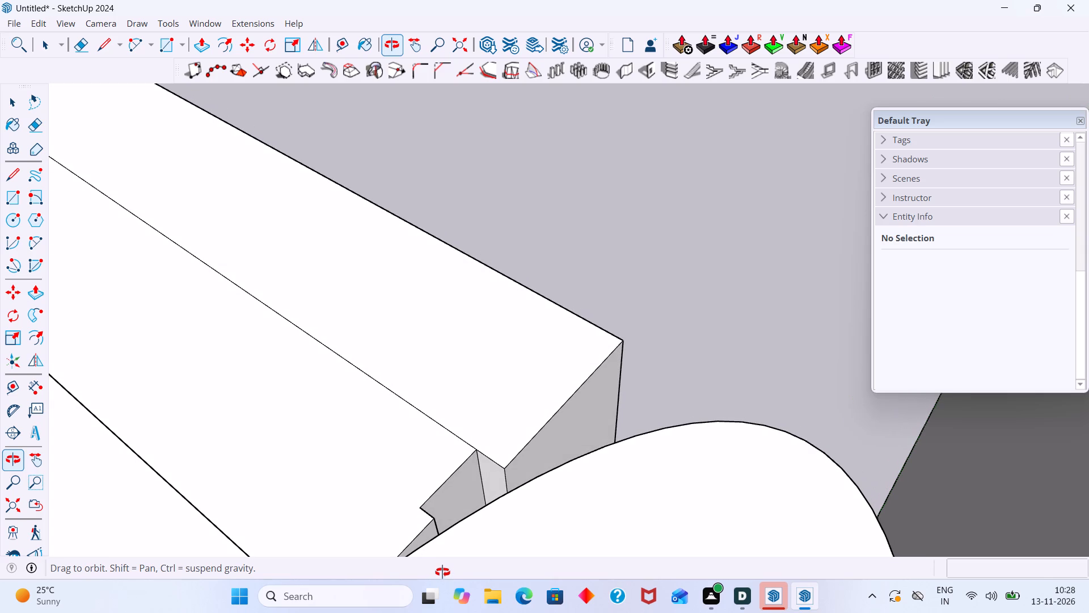
middle_drag(442, 572, 509, 541)
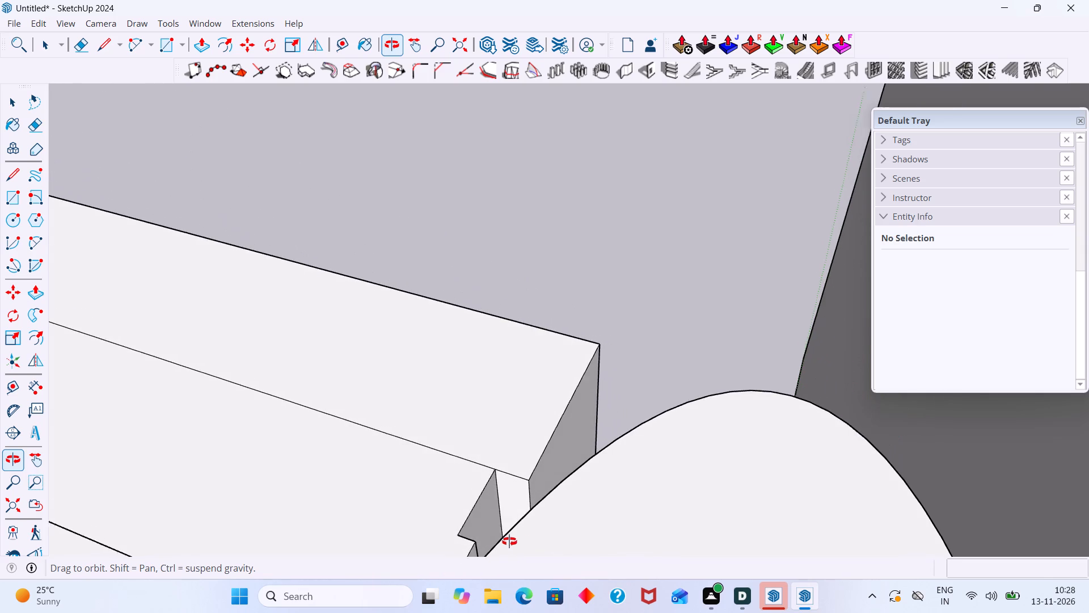
middle_drag(509, 541, 298, 493)
scroll(462, 422, down, 3)
scroll(426, 427, up, 4)
middle_drag(401, 433, 218, 429)
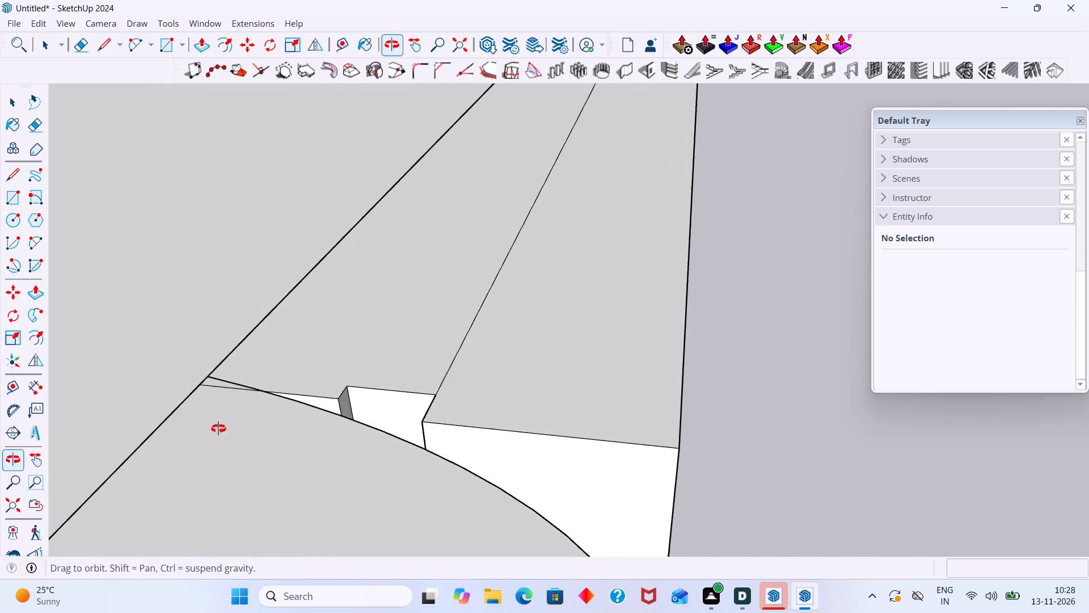
middle_drag(218, 429, 217, 429)
scroll(463, 411, up, 3)
scroll(318, 397, up, 2)
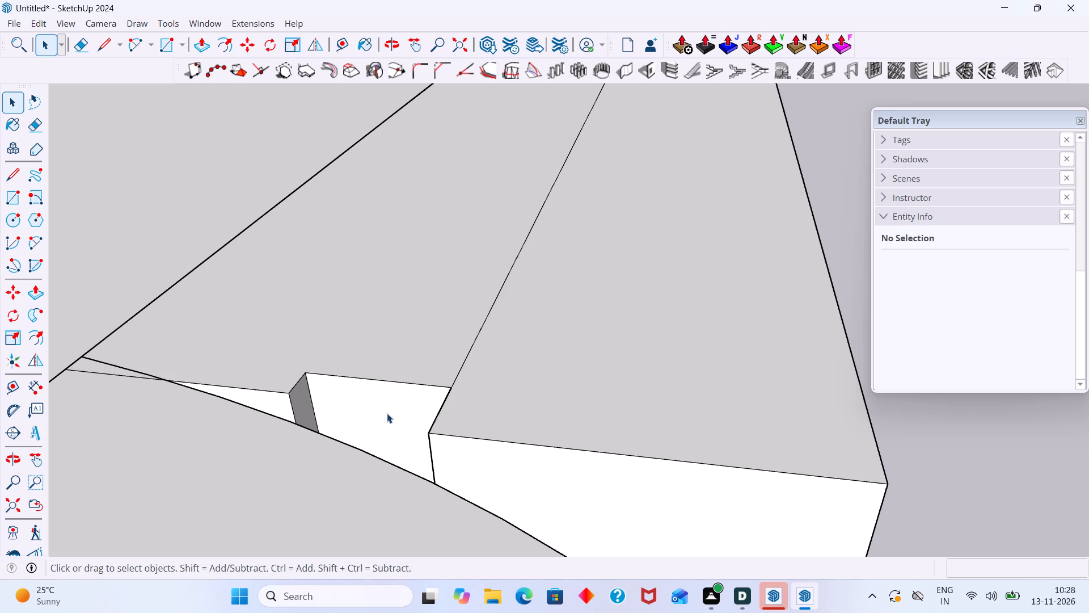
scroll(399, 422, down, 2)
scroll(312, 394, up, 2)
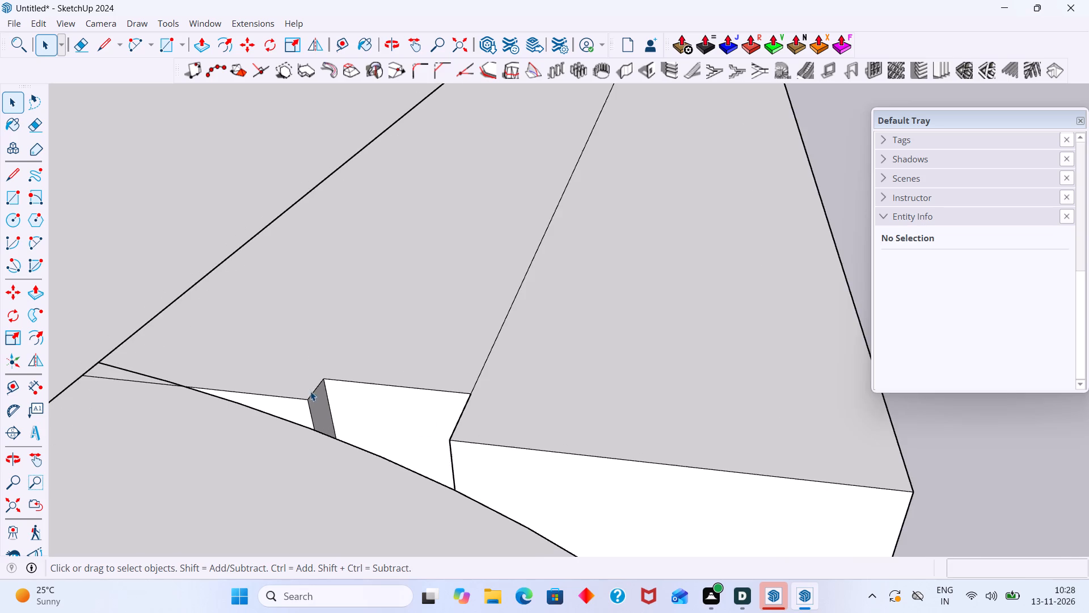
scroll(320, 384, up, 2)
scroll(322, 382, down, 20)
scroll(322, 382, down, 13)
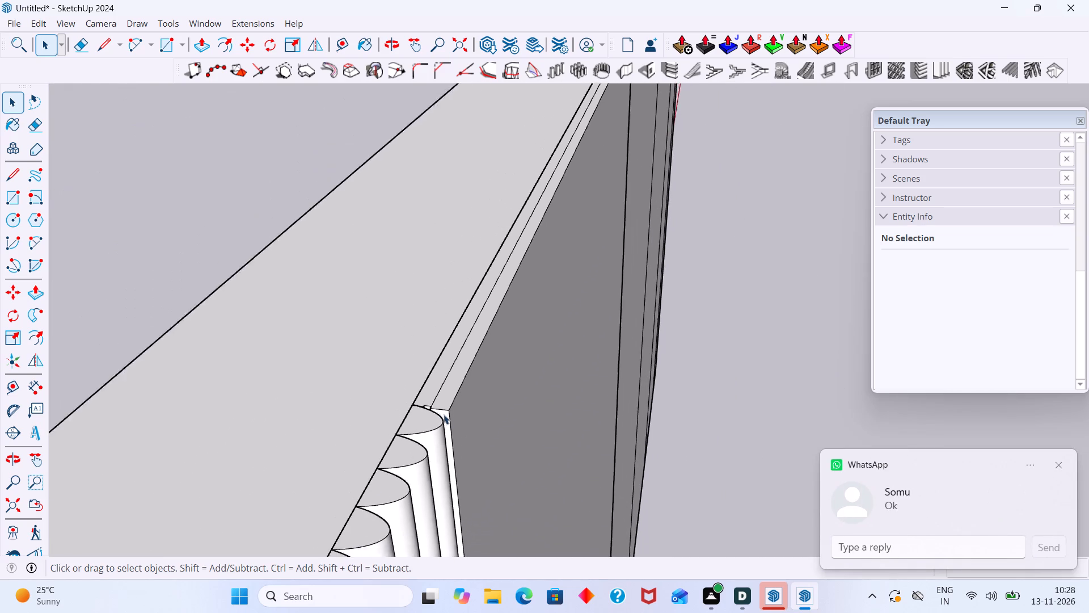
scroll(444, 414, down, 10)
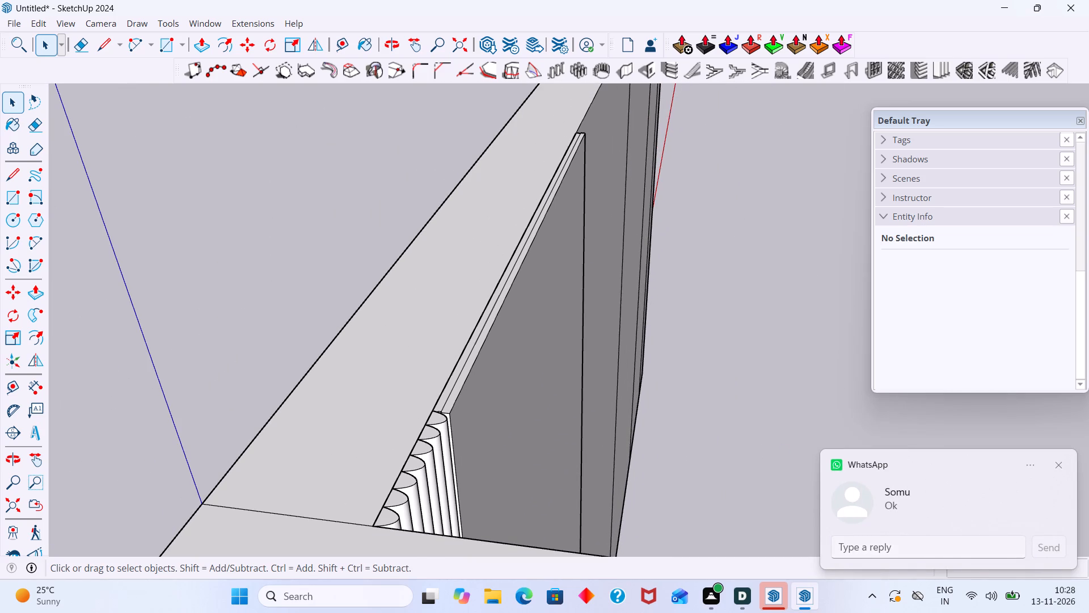
Reply "call lift chey ra" to the incoming WhatsApp message and send it.
click(878, 545)
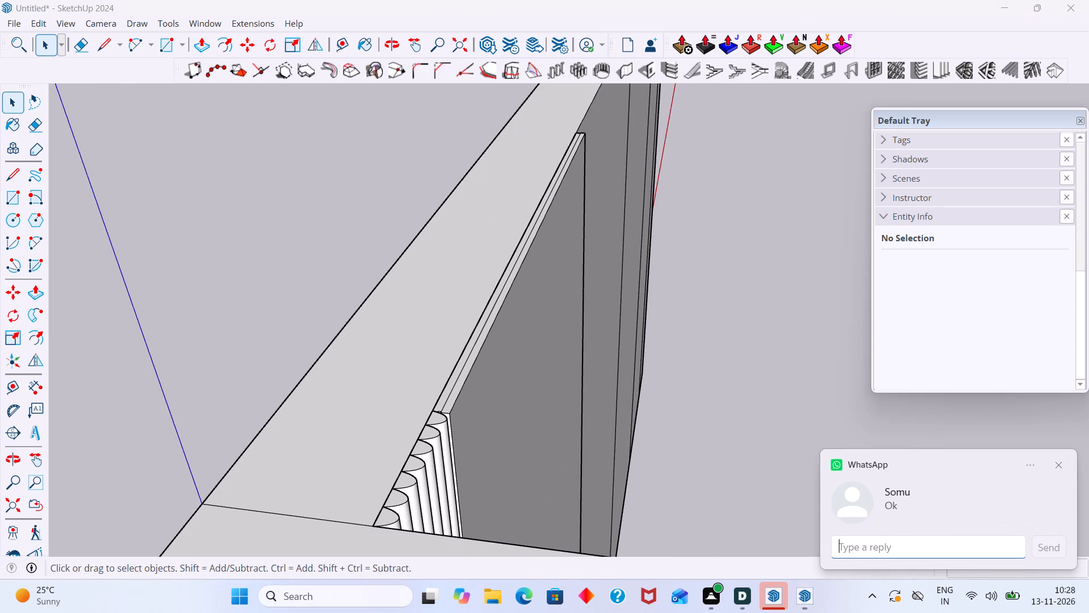
text(ca)
key(l)
key(l)
key(space)
key(l)
key(i)
text(ft cheyb)
key(BackSpace)
key(m)
key(BackSpace)
key(space)
text(ra)
key(Return)
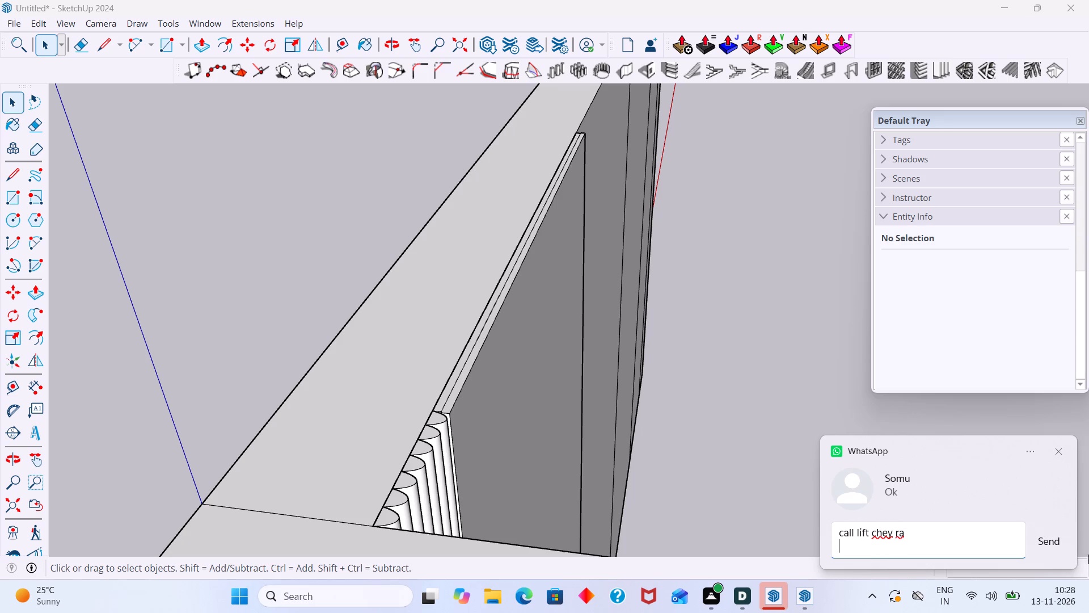
click(1062, 549)
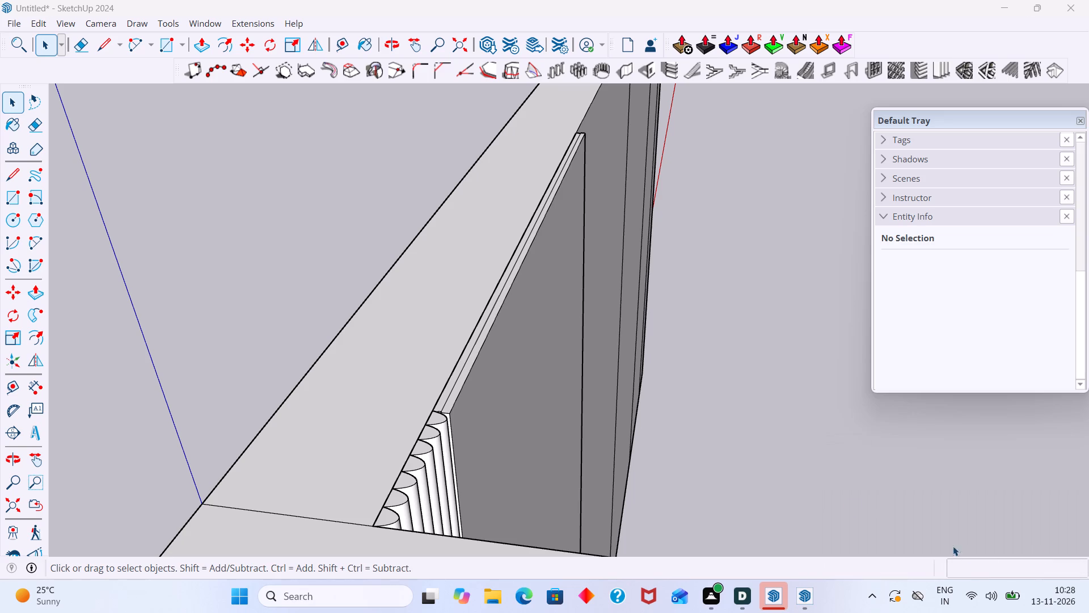
Review the panelled wall and its fluted corner from several angles, alongside the living room reference image.
scroll(828, 481, down, 7)
middle_drag(750, 467, 575, 434)
scroll(596, 430, up, 3)
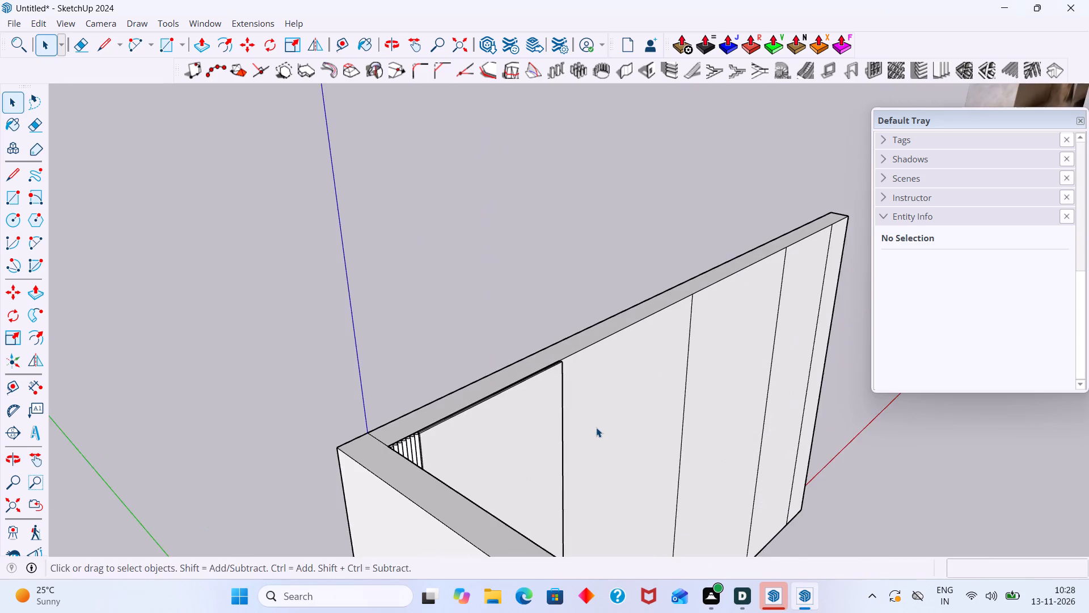
middle_drag(596, 426, 476, 434)
shift+middle_drag(478, 416, 495, 345)
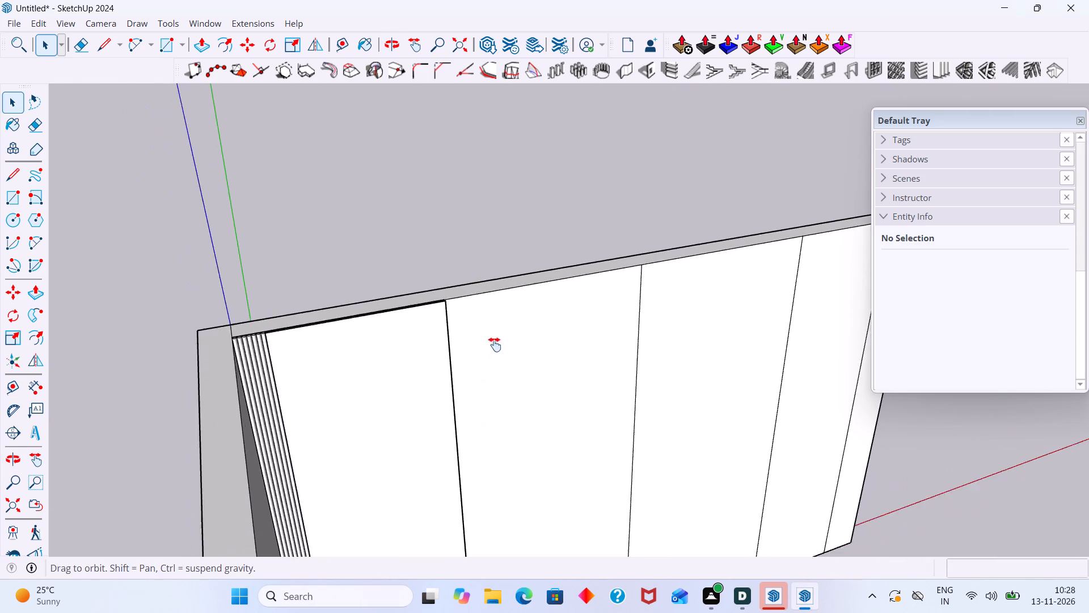
shift+middle_drag(495, 345, 498, 339)
scroll(448, 351, down, 19)
middle_drag(438, 371, 386, 383)
scroll(363, 384, up, 3)
middle_drag(381, 389, 327, 388)
middle_drag(416, 354, 418, 359)
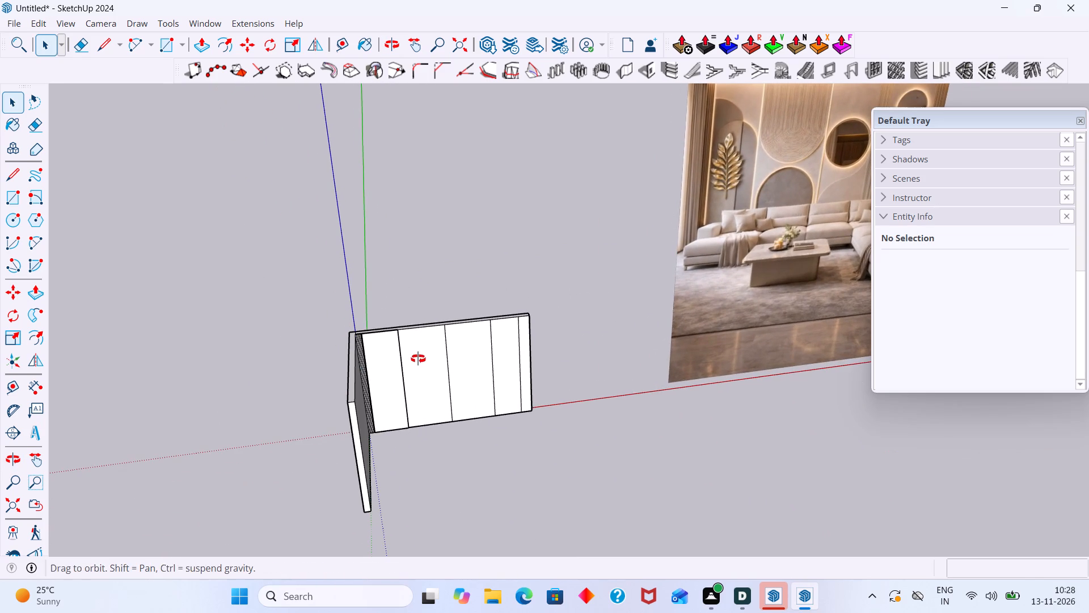
middle_drag(418, 359, 423, 370)
scroll(428, 370, down, 2)
scroll(402, 367, up, 2)
scroll(404, 364, down, 4)
middle_drag(402, 369, 410, 359)
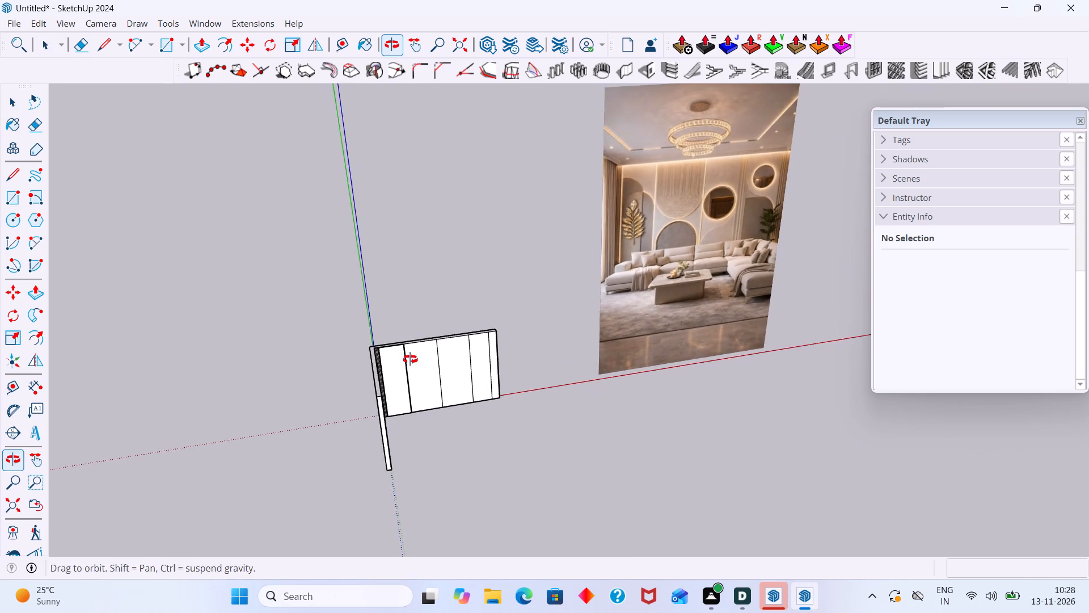
middle_drag(410, 359, 411, 359)
scroll(403, 358, up, 6)
middle_drag(404, 368, 413, 349)
scroll(413, 347, down, 7)
middle_drag(412, 355, 419, 343)
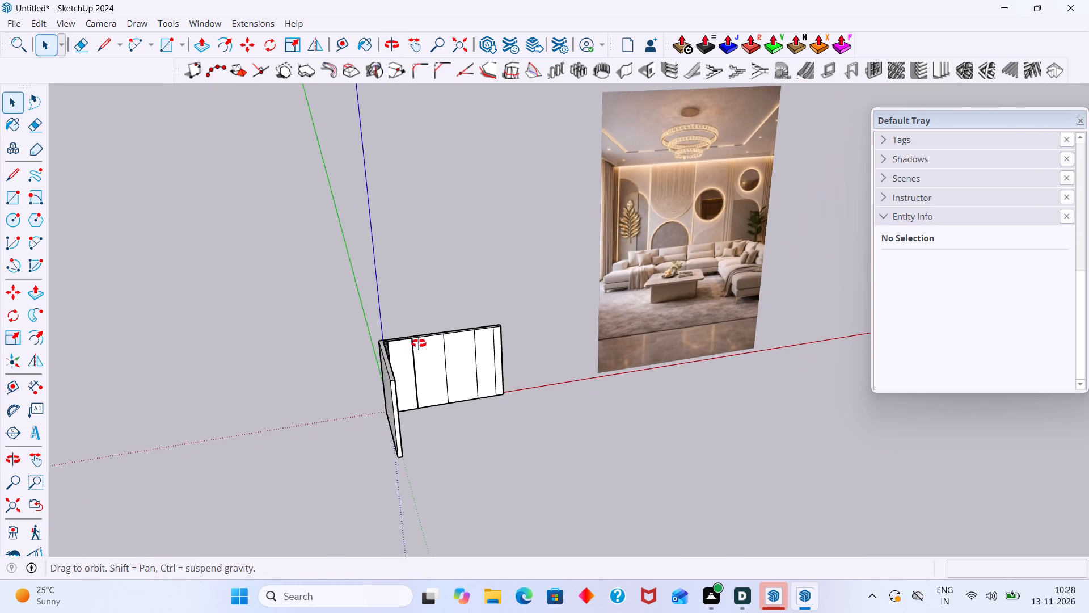
middle_drag(419, 343, 420, 342)
scroll(409, 360, up, 3)
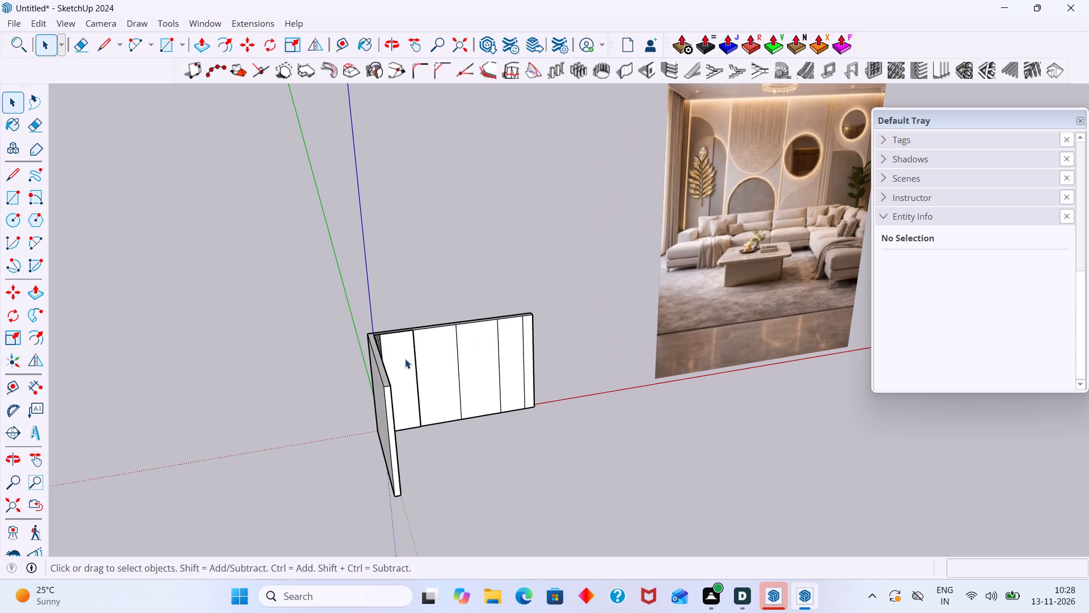
middle_drag(404, 359, 372, 375)
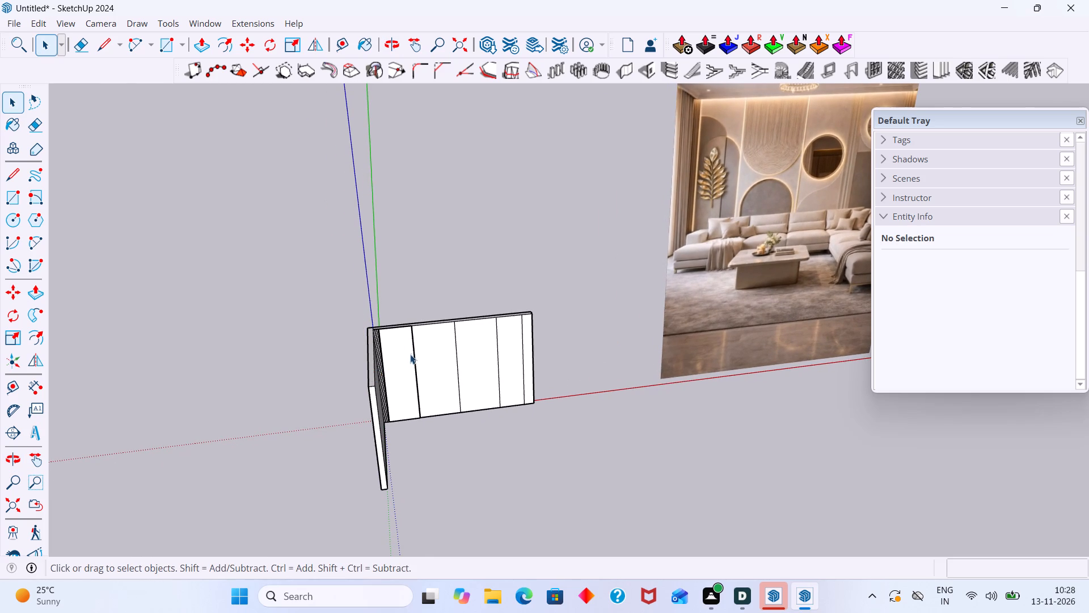
Open the panel beside the fluted strip for editing and erase the lengthwise edge dividing its top face.
scroll(411, 354, up, 7)
middle_drag(394, 355, 399, 388)
scroll(362, 314, up, 12)
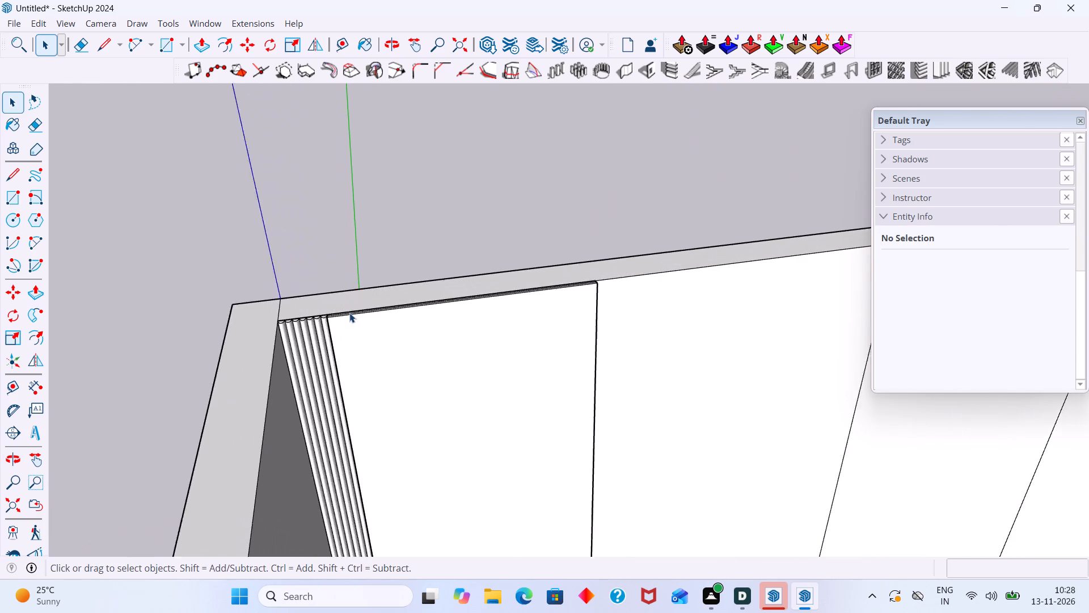
scroll(349, 313, up, 6)
middle_drag(354, 318, 374, 379)
scroll(343, 337, up, 10)
middle_drag(330, 334, 340, 387)
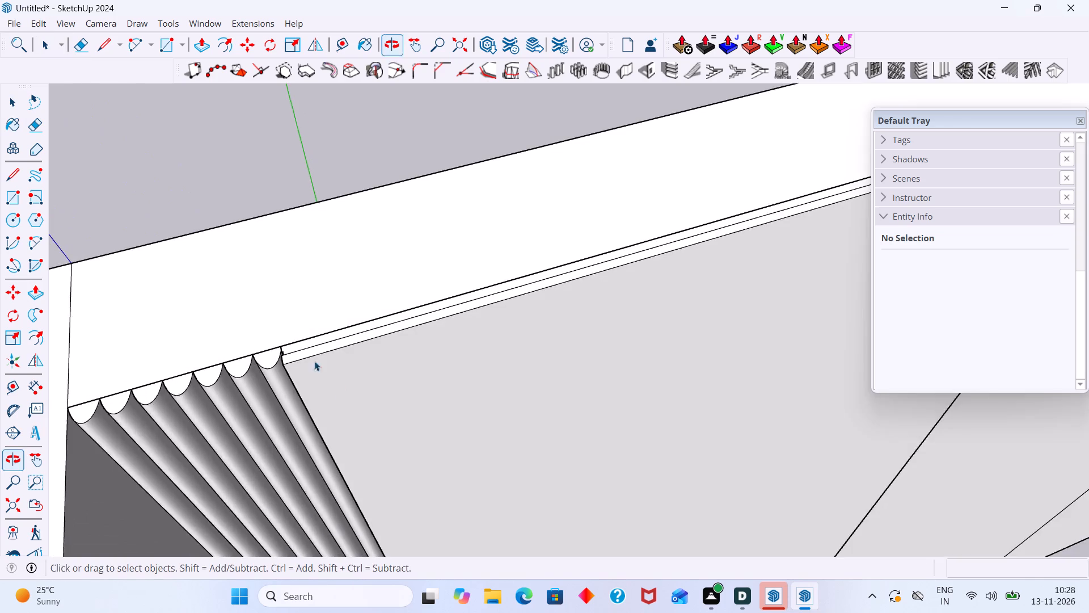
scroll(313, 358, up, 13)
double_click(297, 346)
click(296, 342)
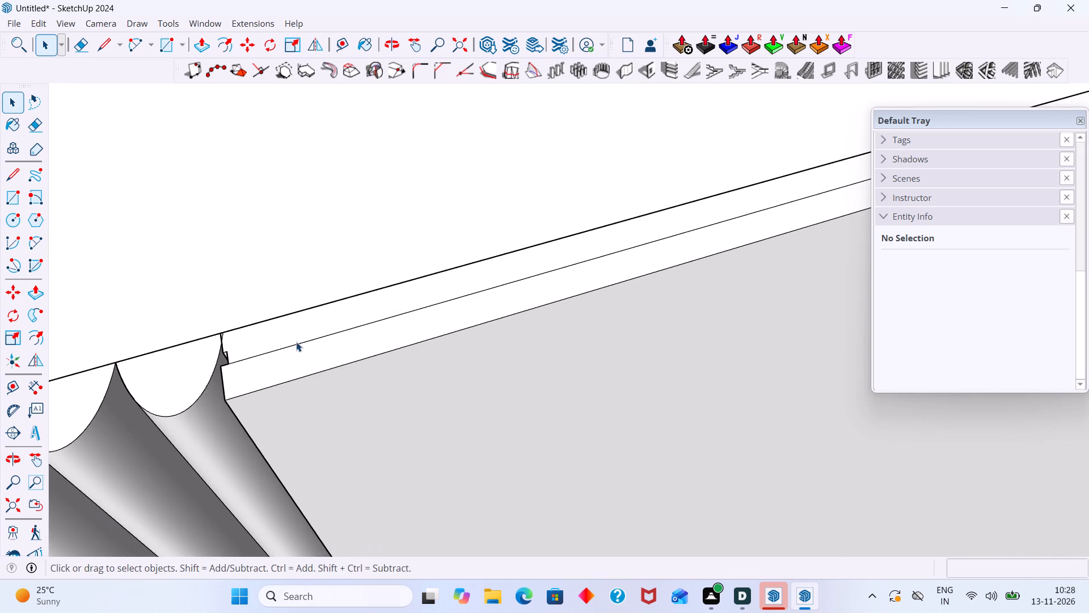
double_click(299, 341)
click(304, 342)
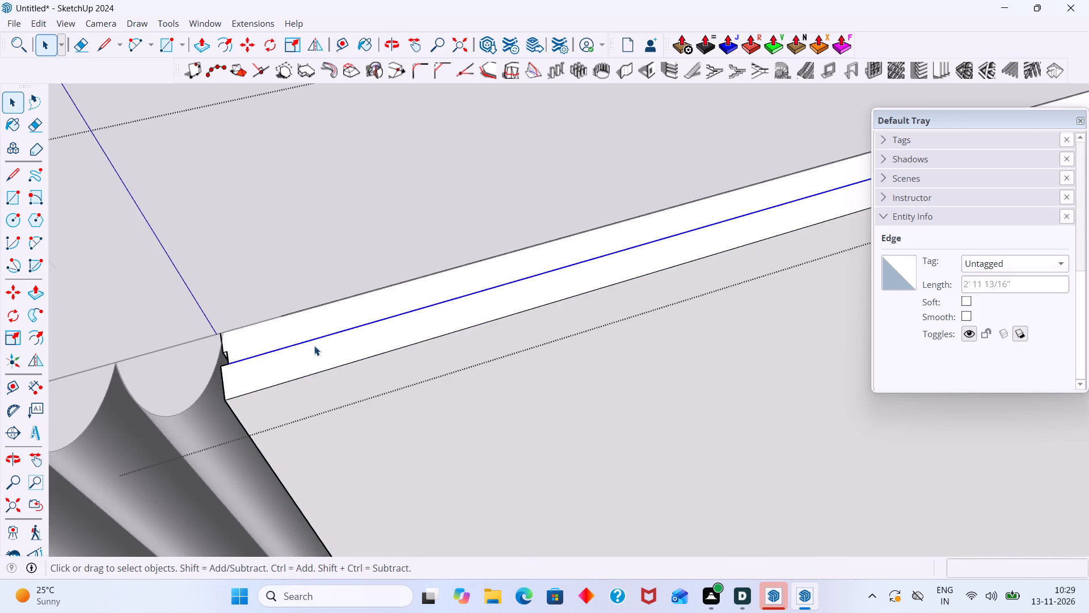
key(e)
drag(319, 329, 320, 338)
scroll(323, 338, down, 13)
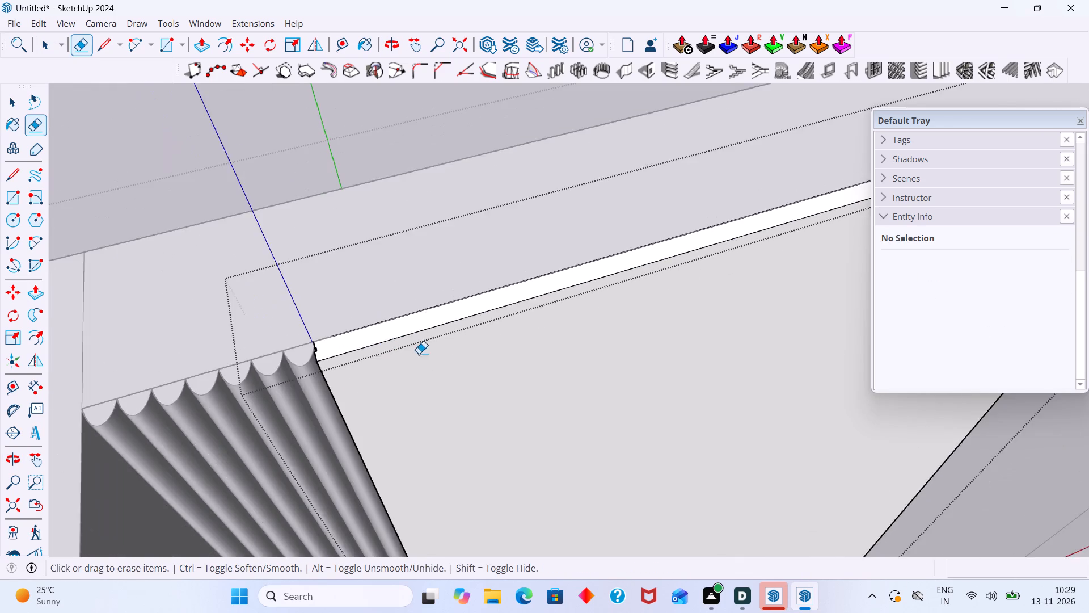
Examine the grooved side edge at the panel's top end, on the side away from the flutes.
scroll(419, 354, down, 11)
middle_drag(548, 382, 417, 377)
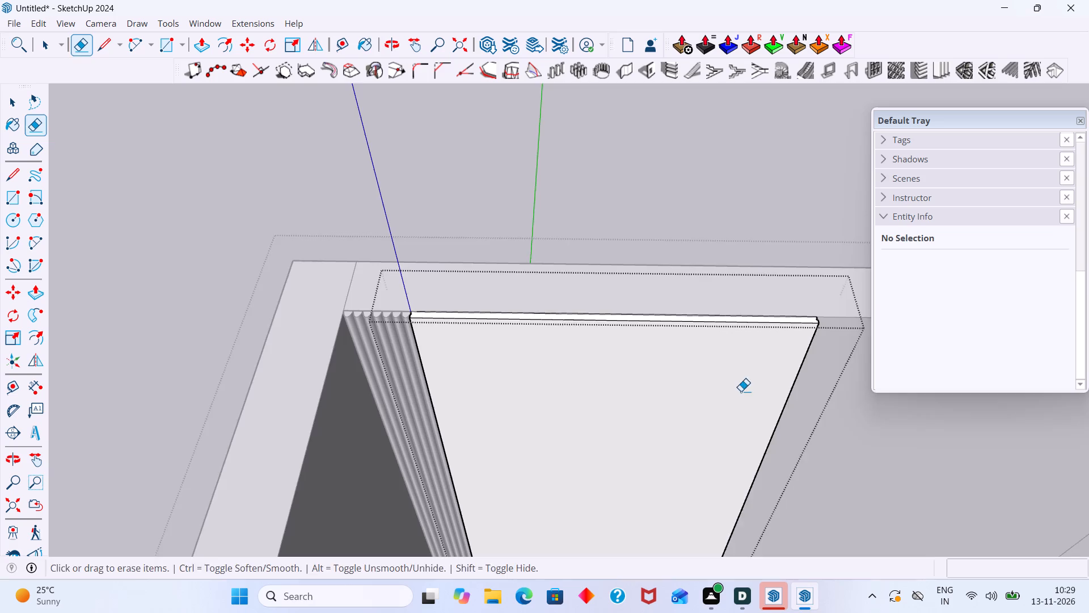
middle_drag(740, 391, 662, 357)
middle_drag(770, 412, 756, 328)
middle_drag(802, 344, 711, 297)
scroll(763, 308, up, 1)
middle_drag(763, 307, 685, 307)
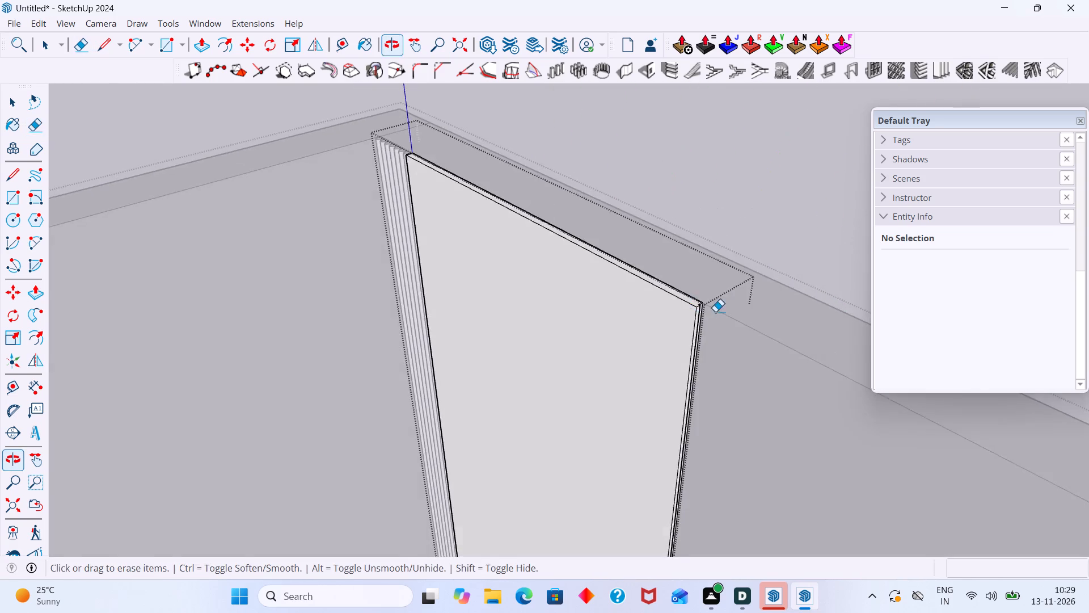
scroll(715, 312, up, 14)
middle_drag(695, 307, 618, 348)
scroll(755, 288, up, 2)
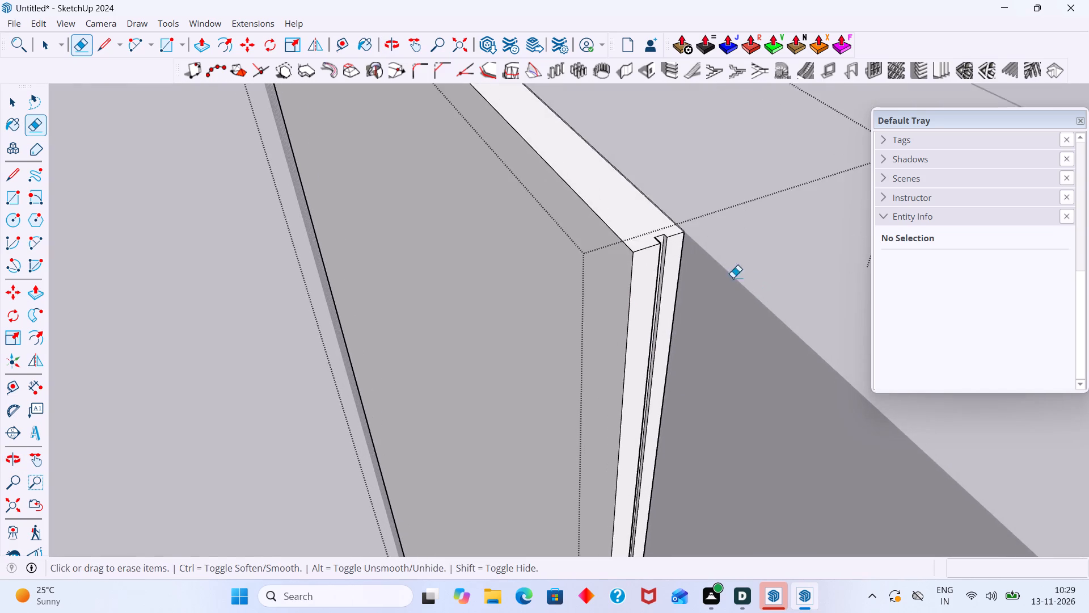
scroll(733, 278, up, 15)
scroll(632, 276, down, 10)
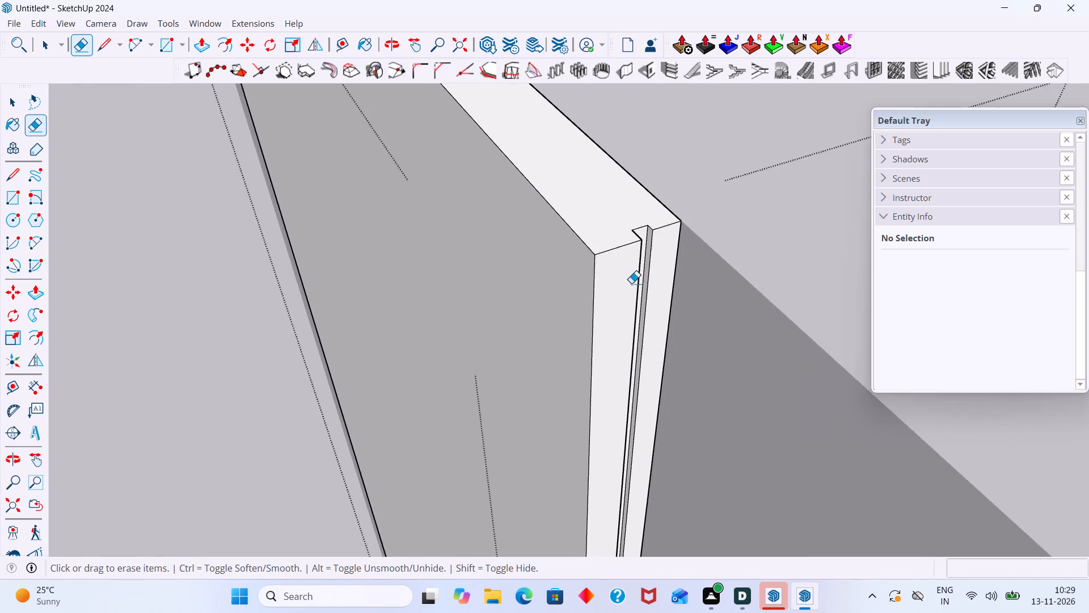
scroll(631, 283, down, 20)
scroll(631, 283, down, 16)
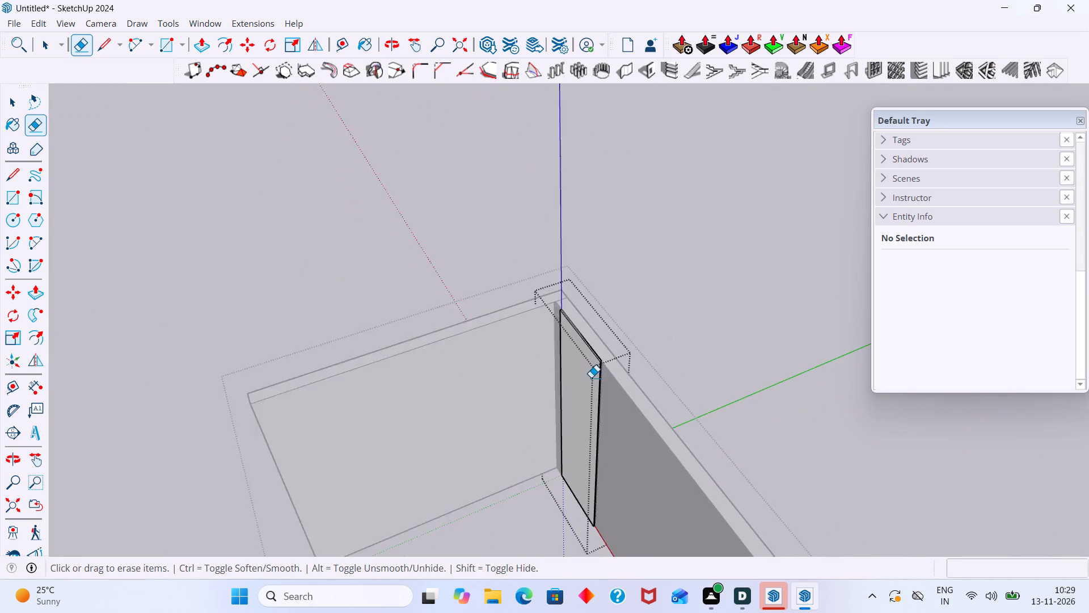
Erase the lengthwise edge dividing the same panel's bottom face.
scroll(591, 377, down, 14)
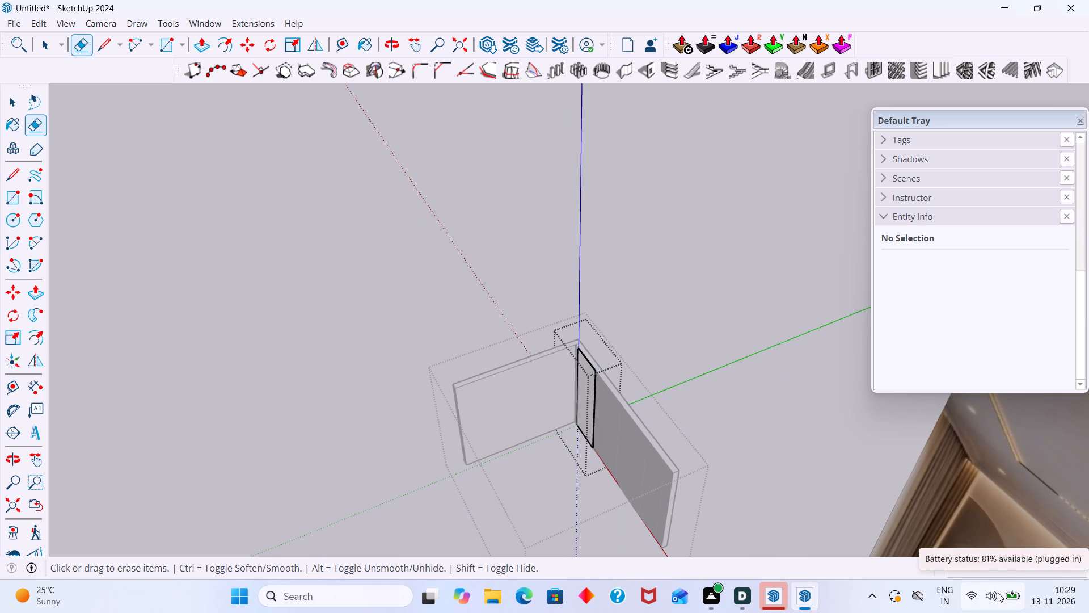
scroll(685, 480, down, 3)
middle_drag(685, 480, 725, 341)
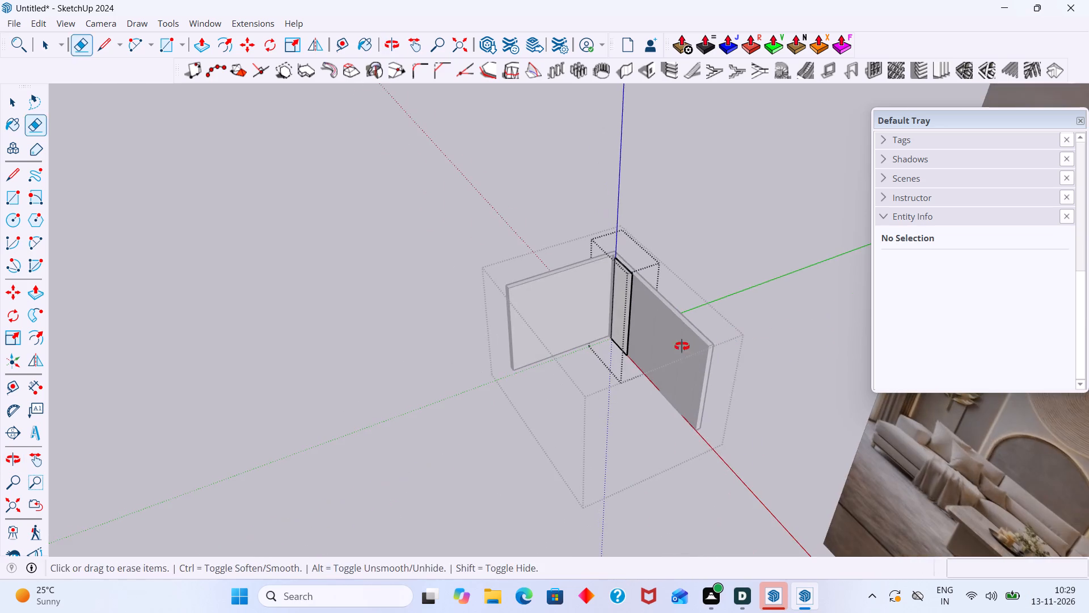
middle_drag(682, 348, 712, 271)
scroll(615, 349, up, 15)
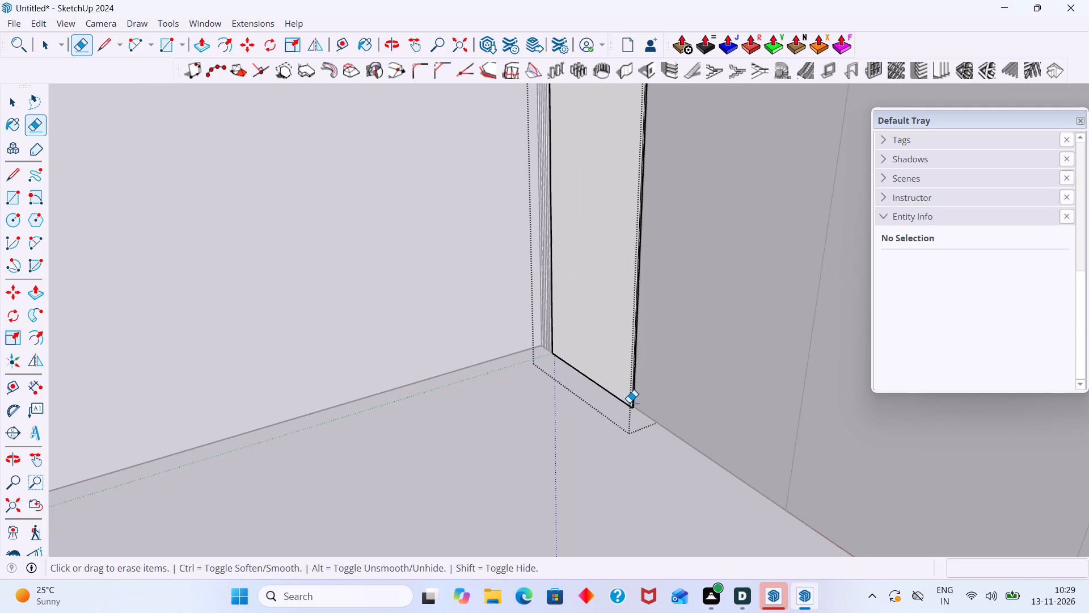
scroll(645, 409, up, 19)
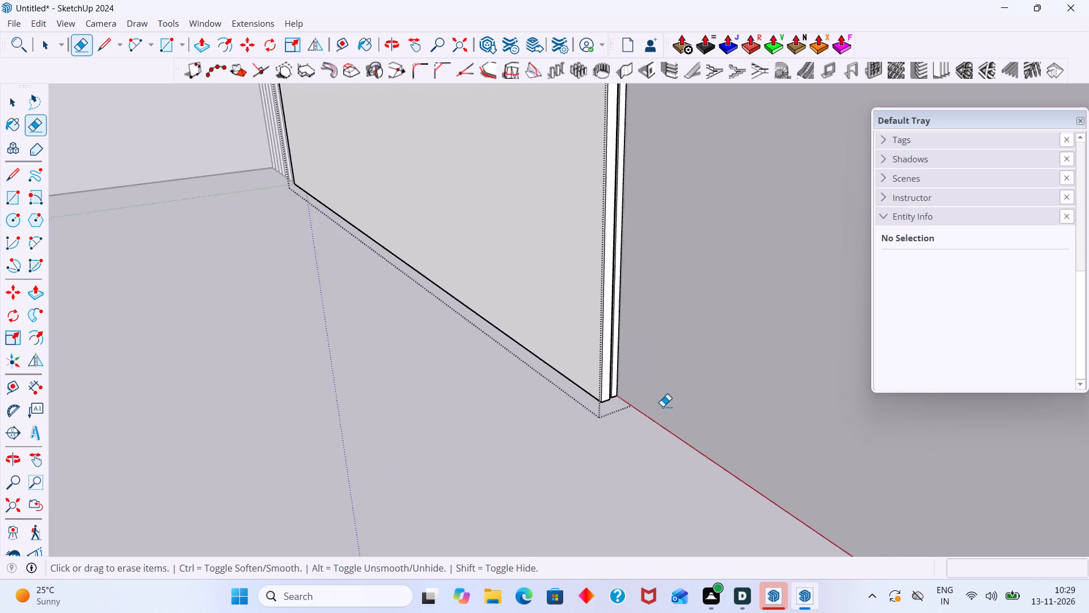
scroll(662, 406, up, 4)
middle_drag(638, 426, 573, 158)
scroll(601, 391, up, 10)
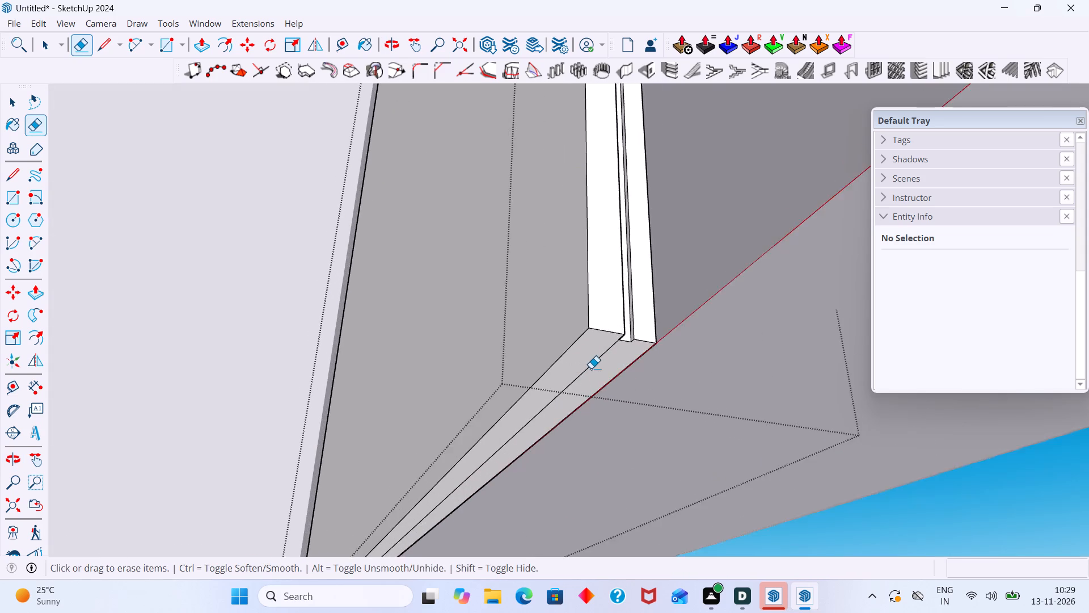
scroll(591, 368, up, 5)
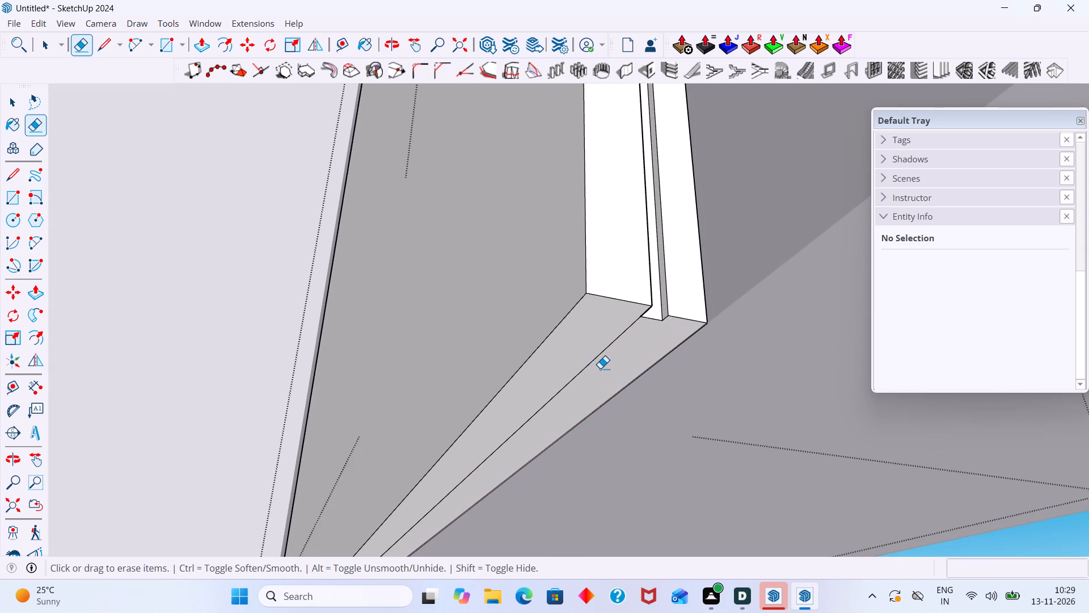
drag(602, 368, 594, 362)
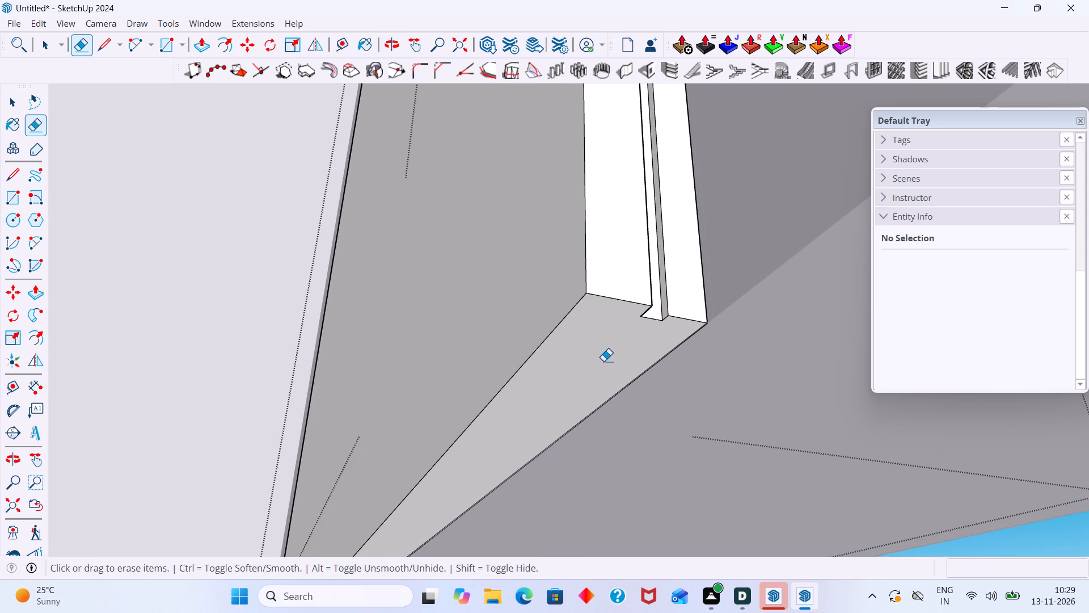
scroll(619, 358, down, 9)
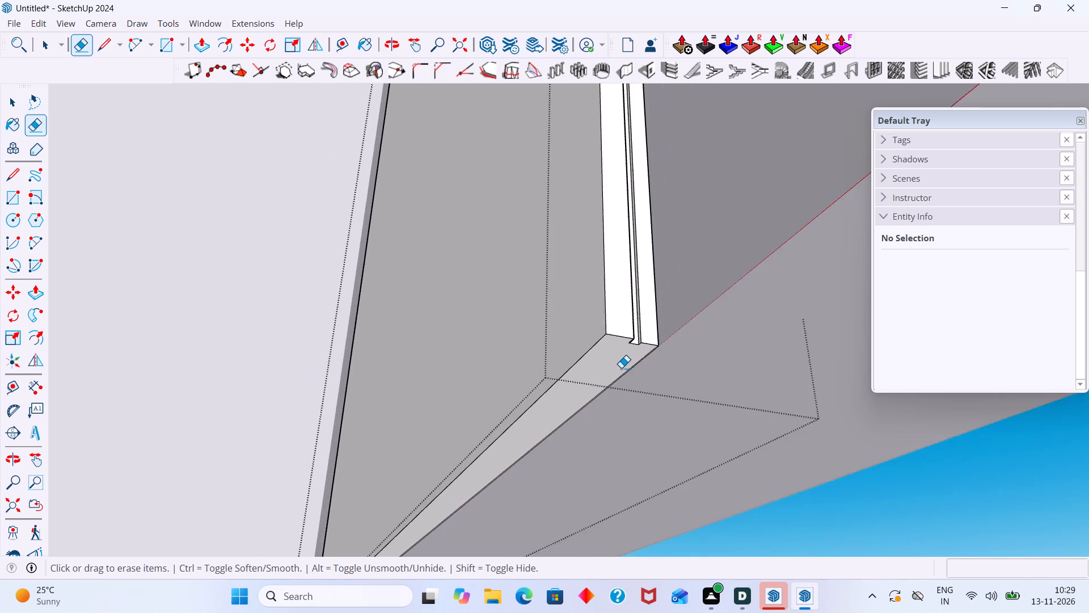
scroll(621, 368, down, 9)
middle_drag(615, 418, 881, 357)
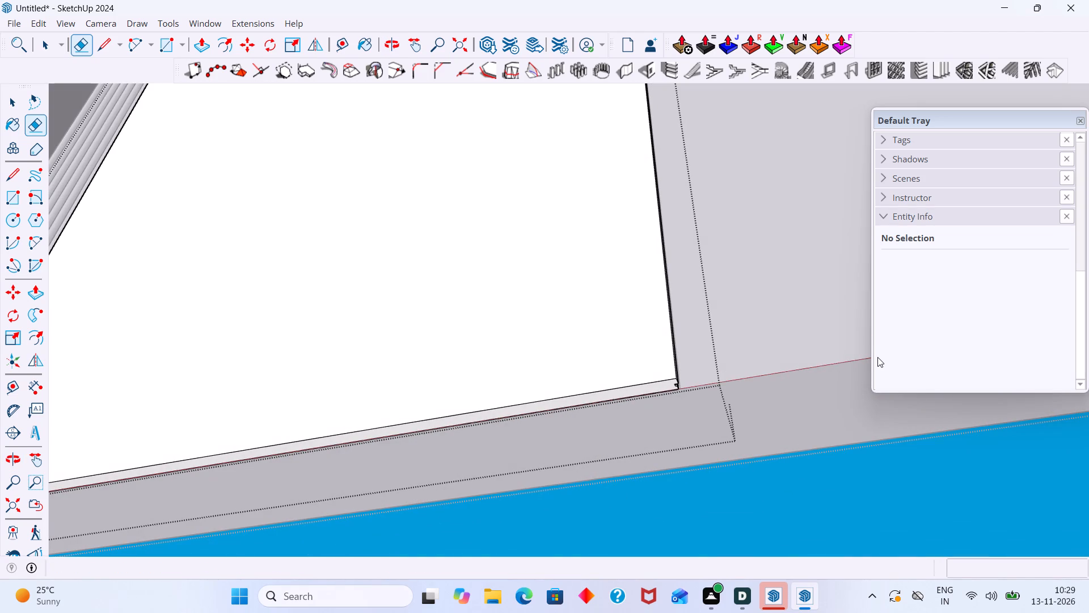
Examine the bottom end of the panel beside the fluted strip, including the corner where it meets the flutes.
scroll(881, 357, down, 7)
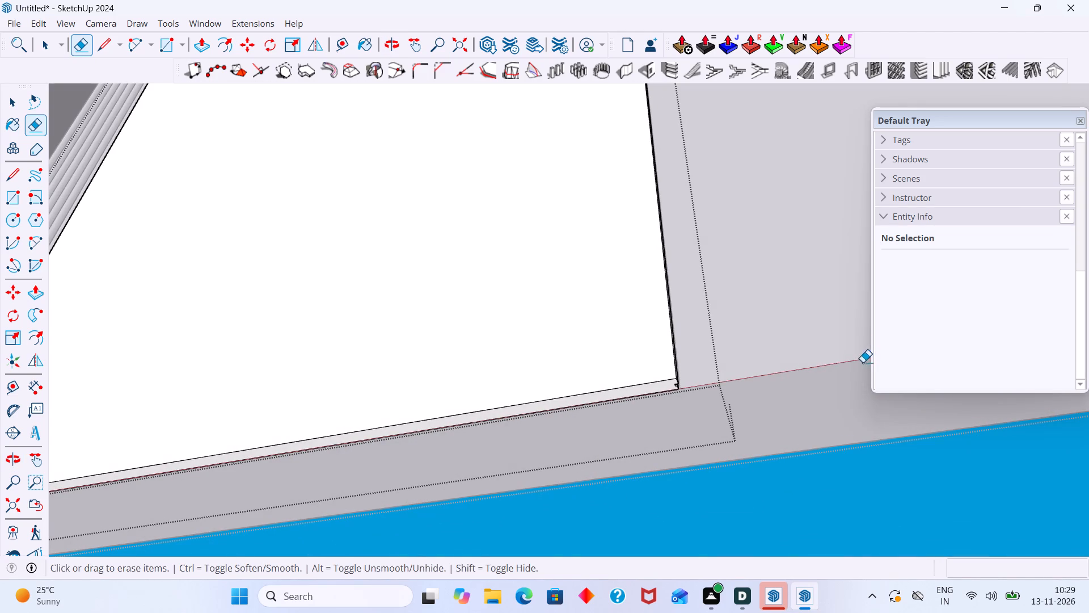
scroll(863, 362, down, 2)
scroll(690, 383, down, 4)
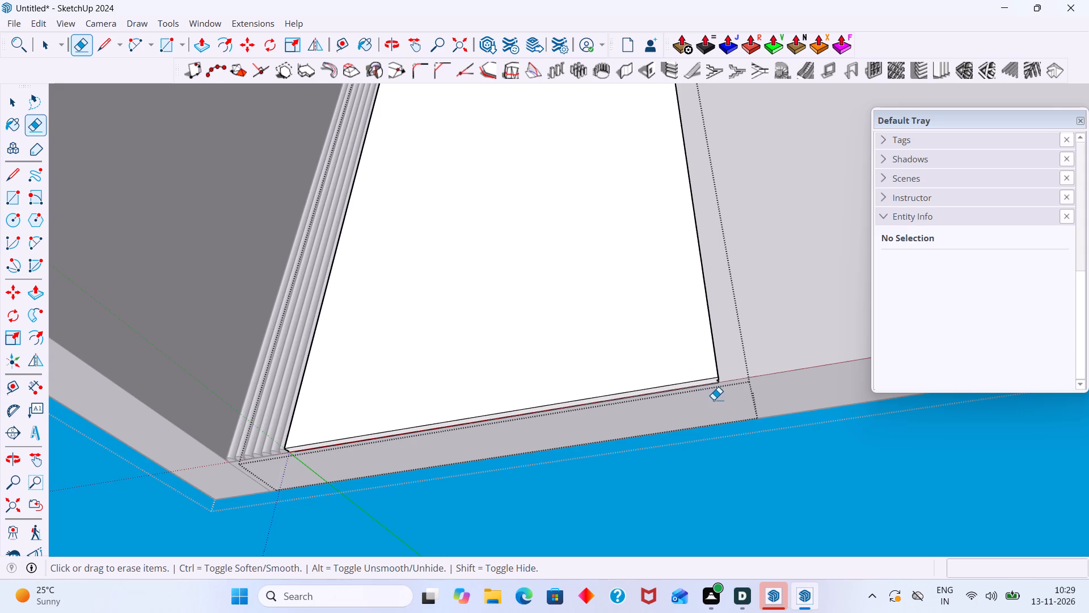
scroll(666, 408, down, 4)
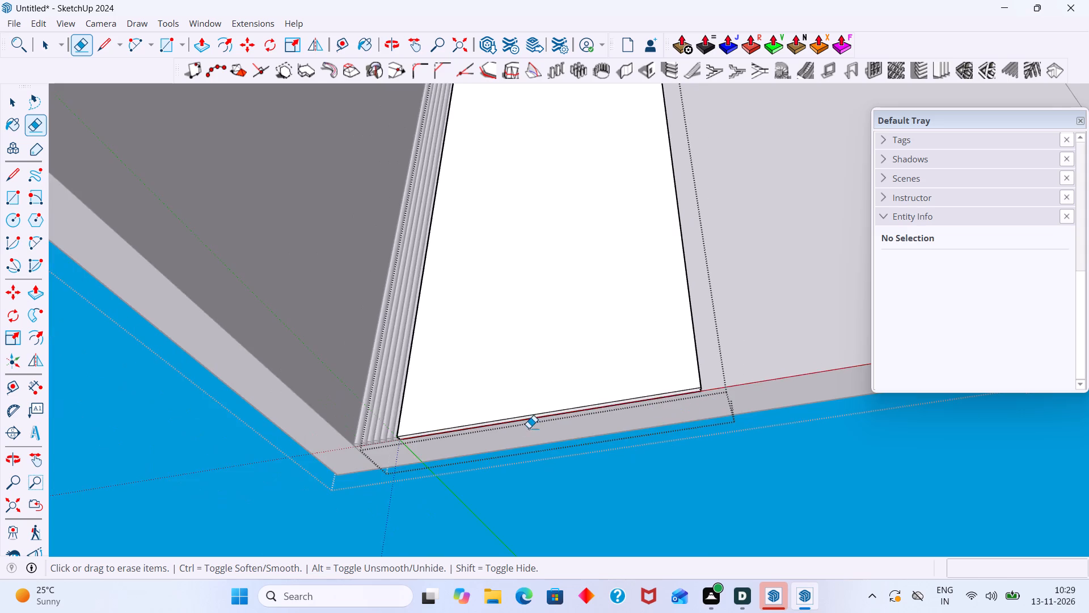
middle_drag(517, 440, 679, 406)
scroll(441, 344, up, 7)
middle_drag(391, 391, 460, 390)
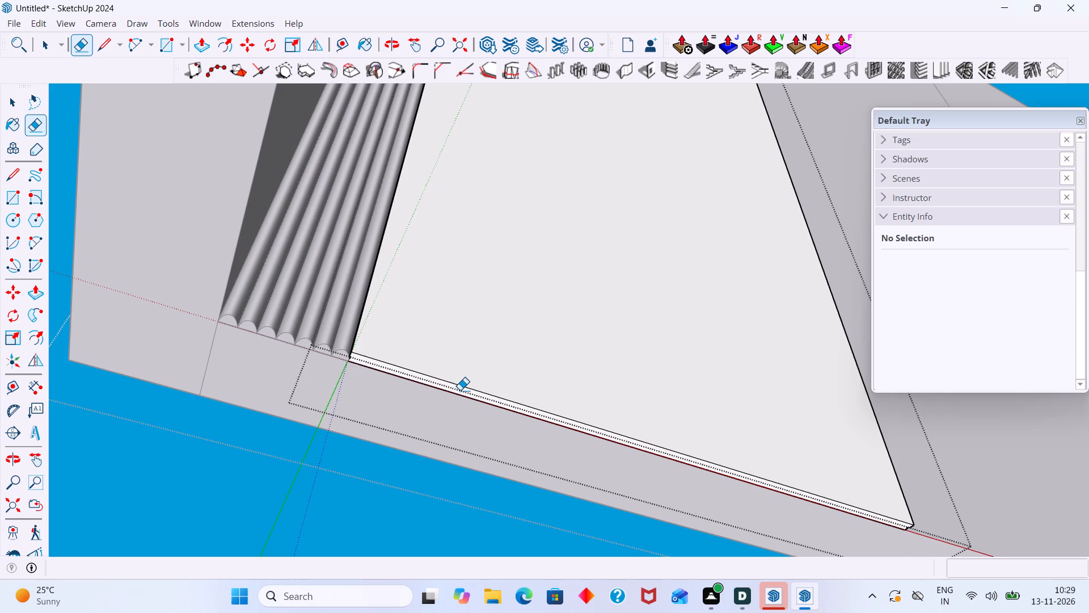
scroll(420, 376, up, 7)
middle_drag(348, 362, 550, 411)
scroll(550, 415, up, 1)
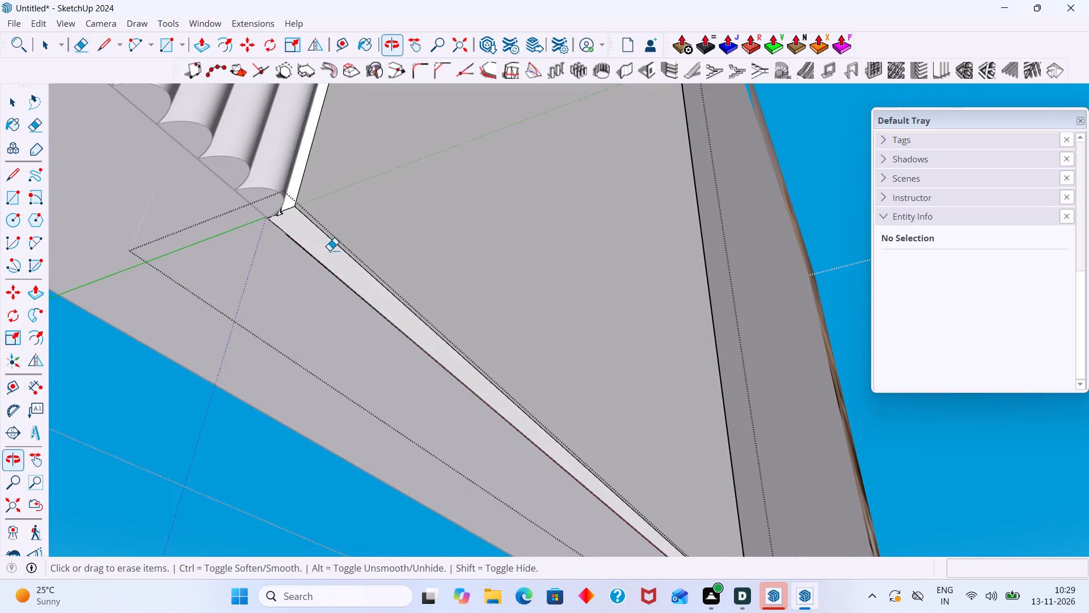
scroll(269, 224, up, 2)
scroll(309, 229, down, 20)
scroll(309, 229, down, 6)
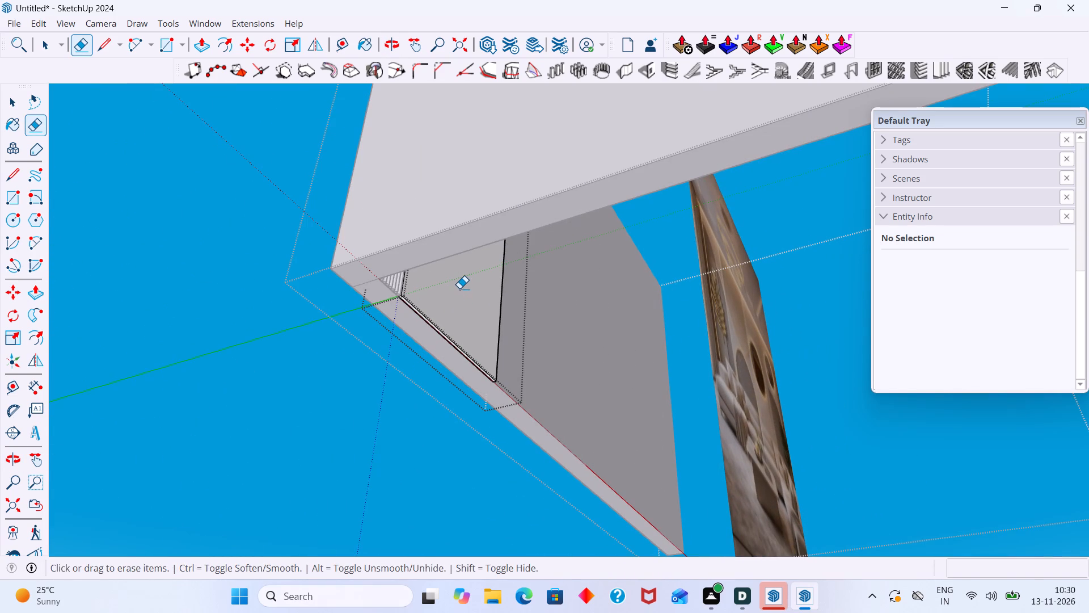
scroll(338, 310, down, 12)
Finish editing the panel beside the fluted strip and return to the enclosing wall group.
middle_drag(436, 314, 298, 317)
key(space)
click(552, 194)
Inspect the top of the panelled wall where the fluted strip meets the first panel.
middle_drag(486, 263, 331, 553)
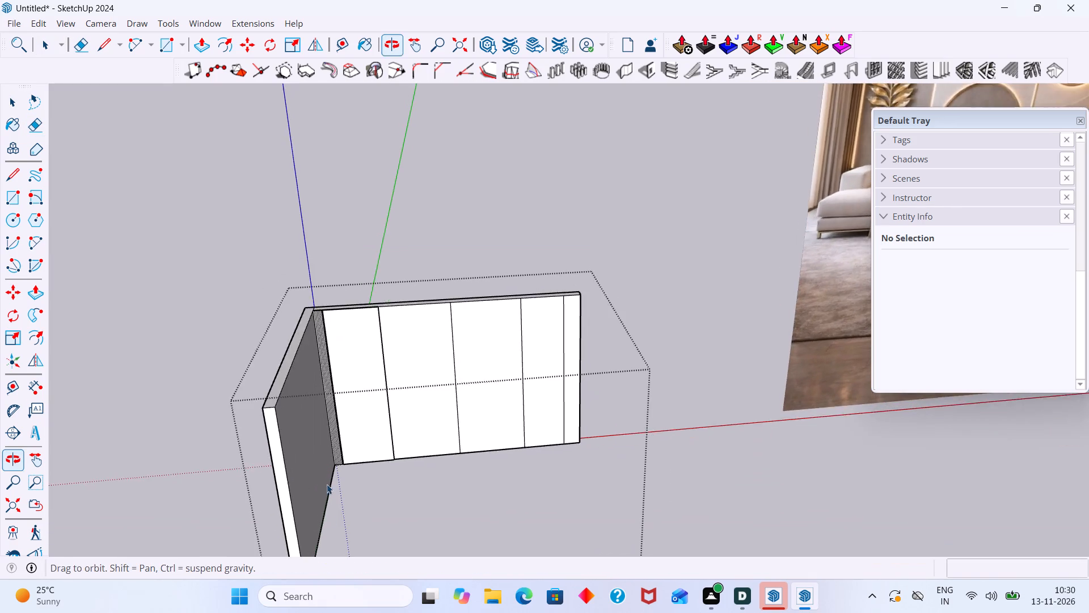
scroll(360, 291, up, 5)
middle_drag(358, 348, 368, 420)
scroll(360, 367, down, 1)
scroll(349, 356, up, 9)
middle_drag(324, 363, 322, 427)
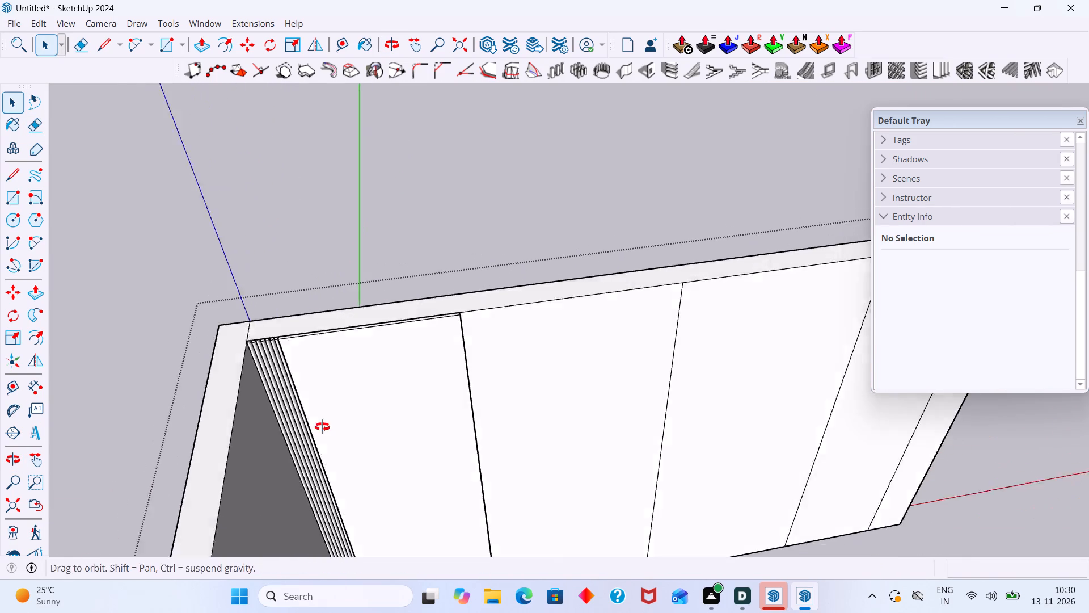
middle_drag(322, 427, 321, 428)
scroll(273, 338, up, 3)
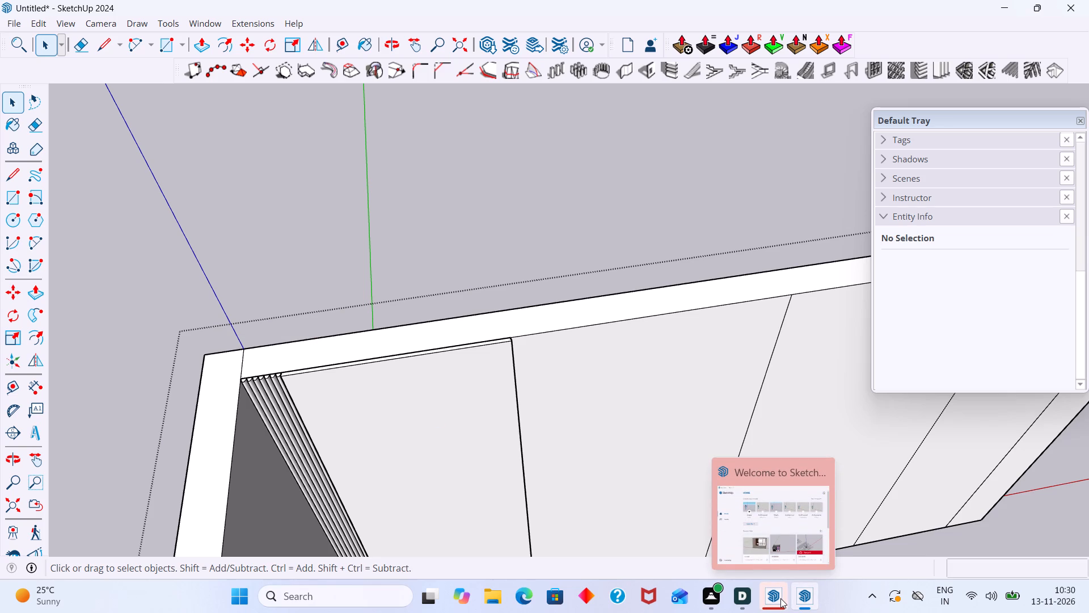
scroll(554, 404, down, 4)
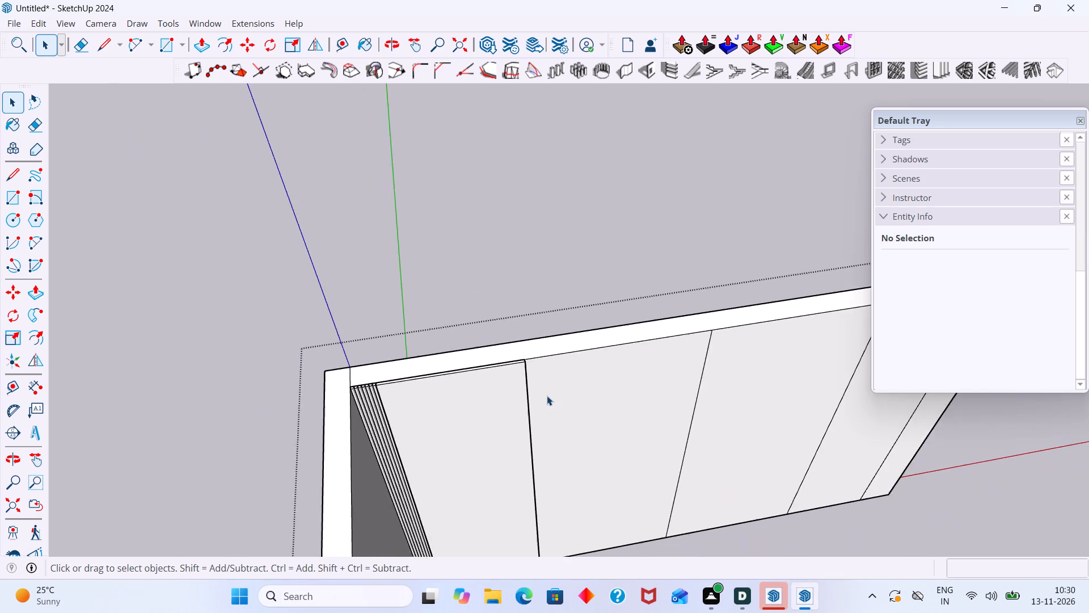
scroll(547, 396, down, 3)
scroll(485, 373, down, 1)
middle_drag(482, 372, 451, 315)
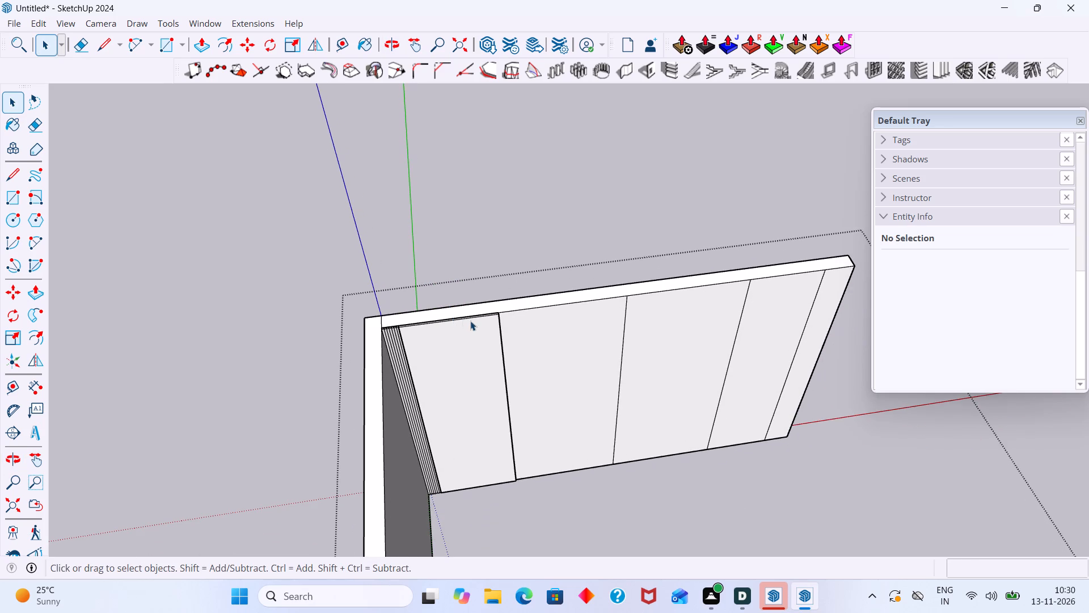
shift+middle_drag(458, 325, 437, 305)
scroll(437, 305, down, 14)
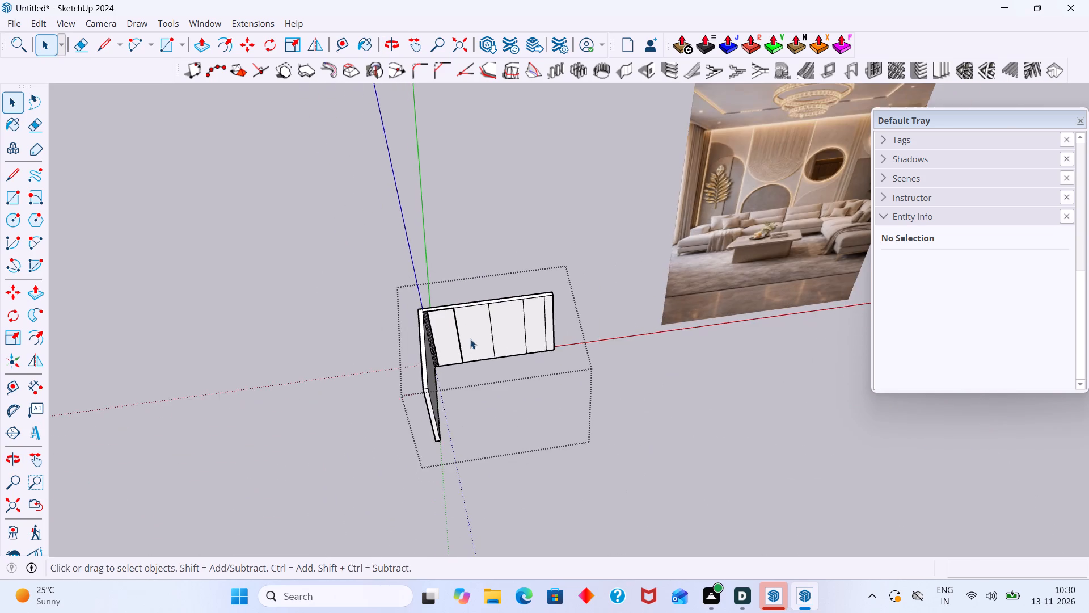
Compare the panelled wall's layout with the arches, fluting and leaf decoration in the living room reference image.
middle_drag(482, 339, 422, 338)
scroll(431, 337, up, 5)
scroll(425, 332, down, 6)
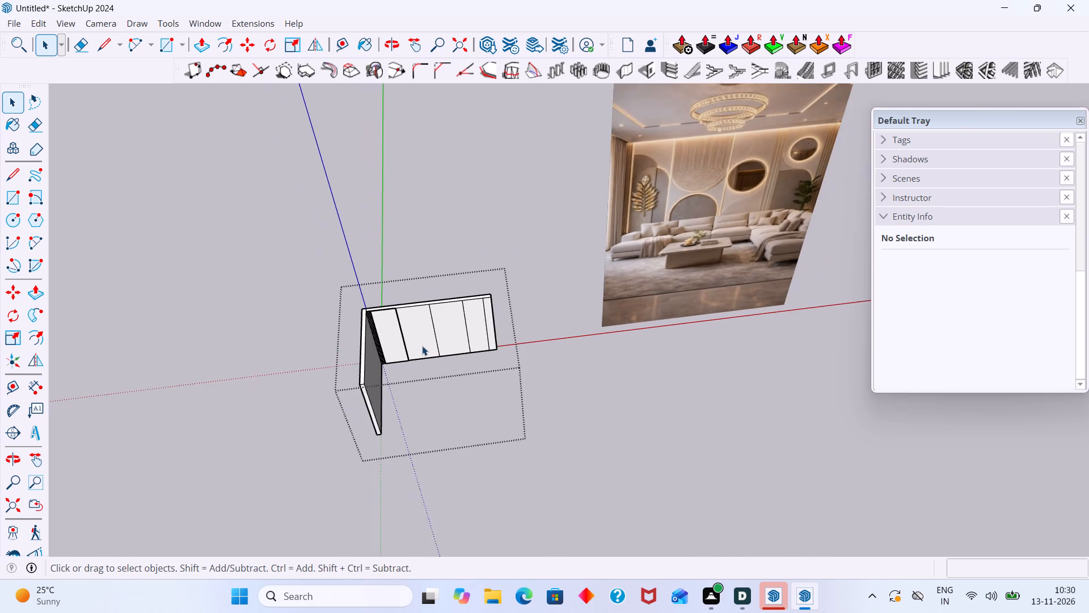
middle_drag(422, 346, 395, 346)
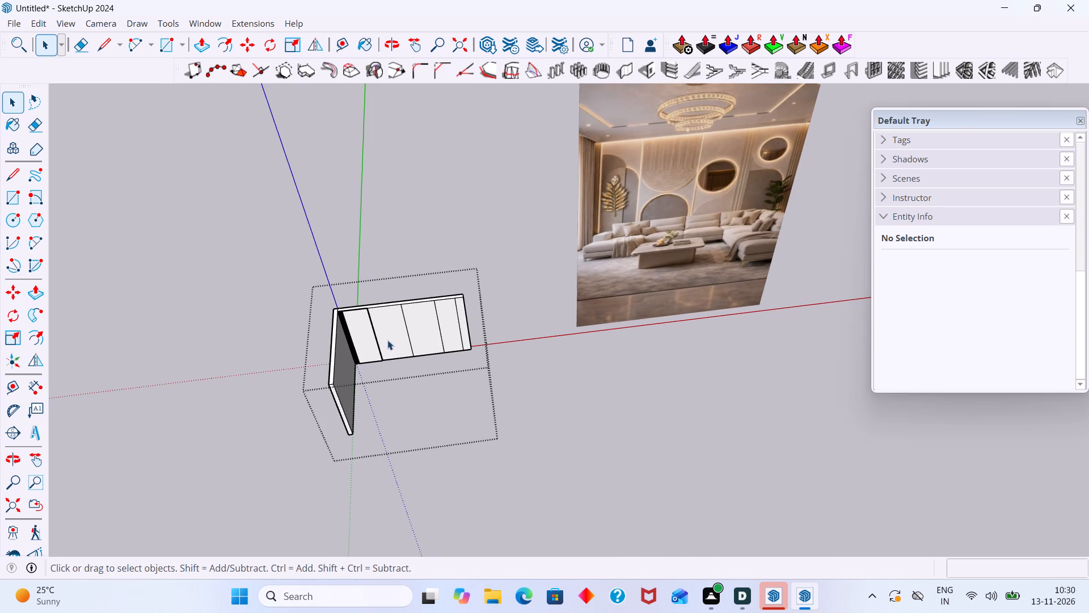
scroll(673, 176, up, 5)
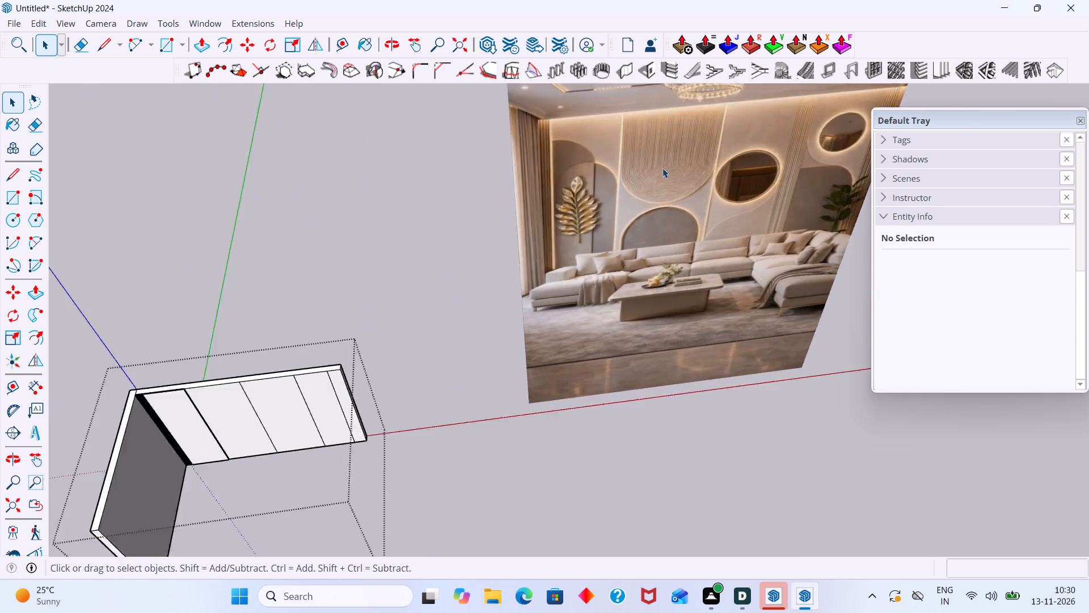
scroll(662, 168, up, 16)
scroll(639, 188, down, 7)
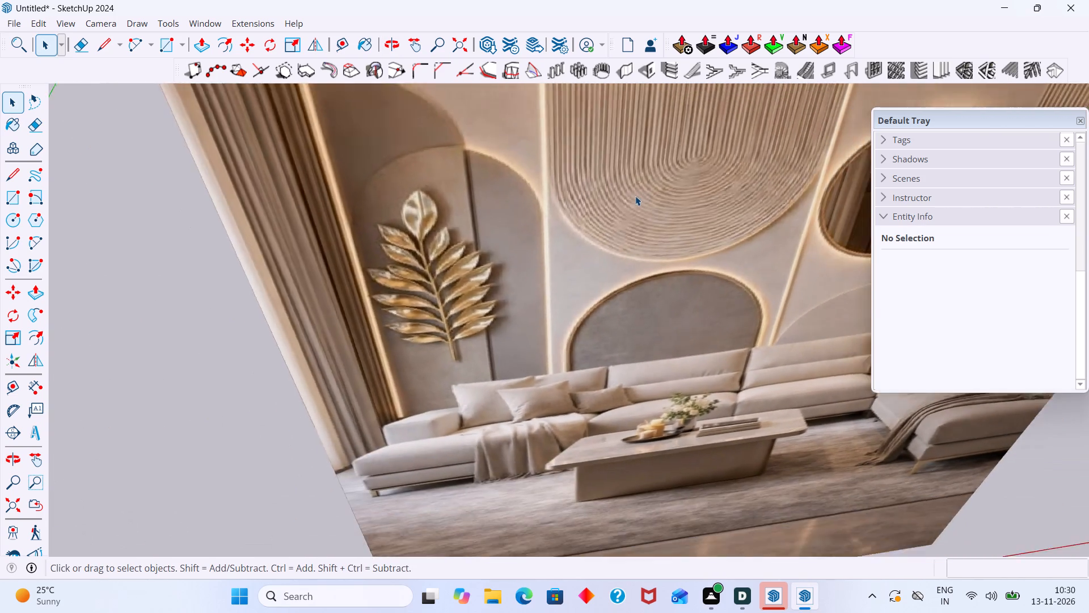
scroll(635, 196, down, 14)
shift+middle_drag(416, 374, 458, 391)
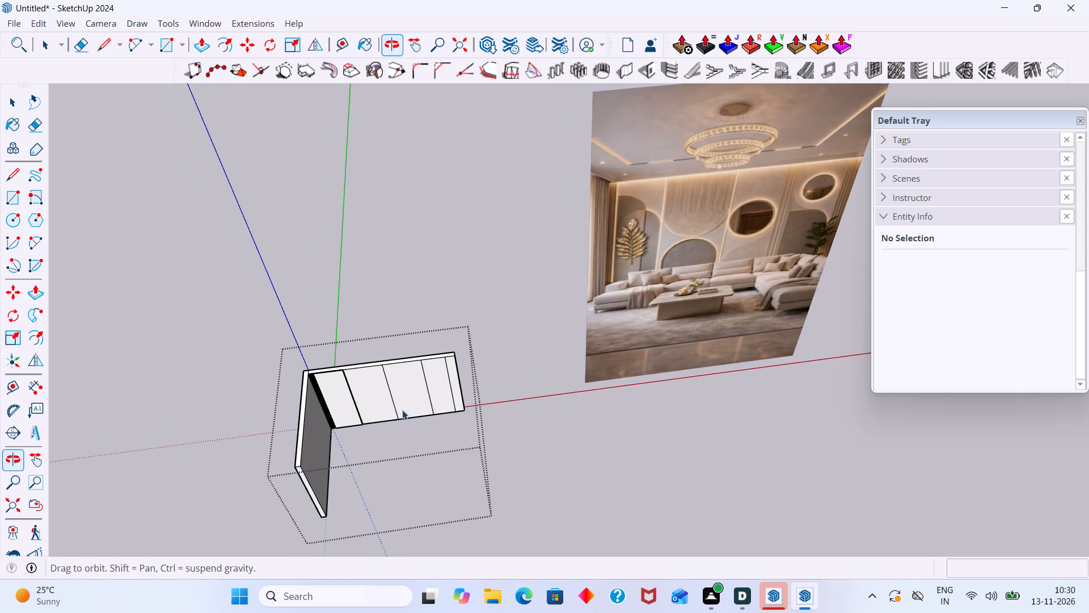
scroll(389, 406, up, 6)
scroll(368, 398, down, 3)
middle_drag(367, 402, 334, 454)
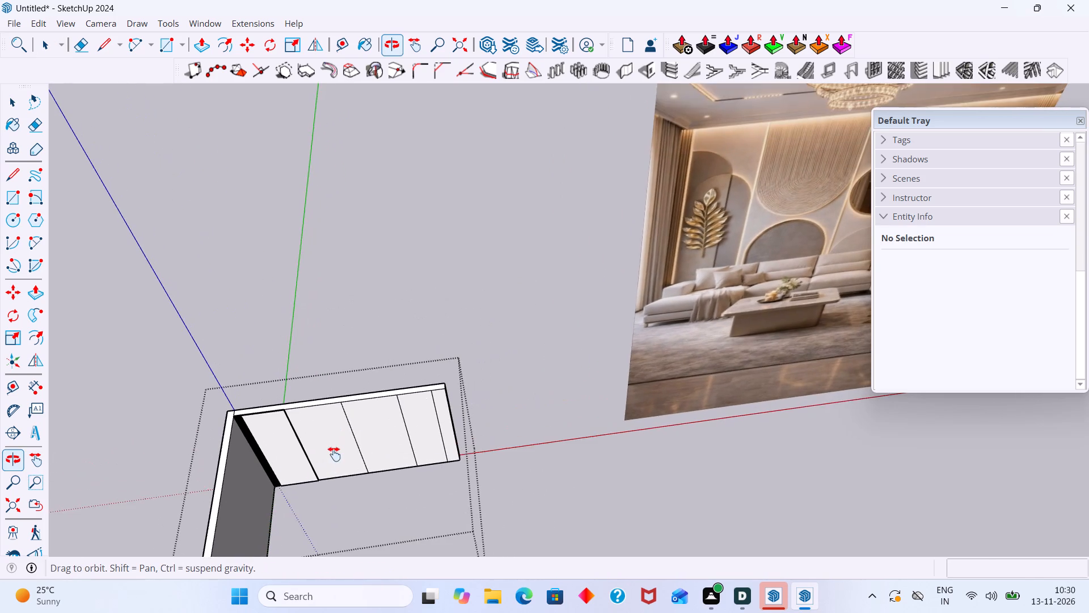
middle_drag(334, 454, 318, 438)
middle_drag(295, 419, 268, 423)
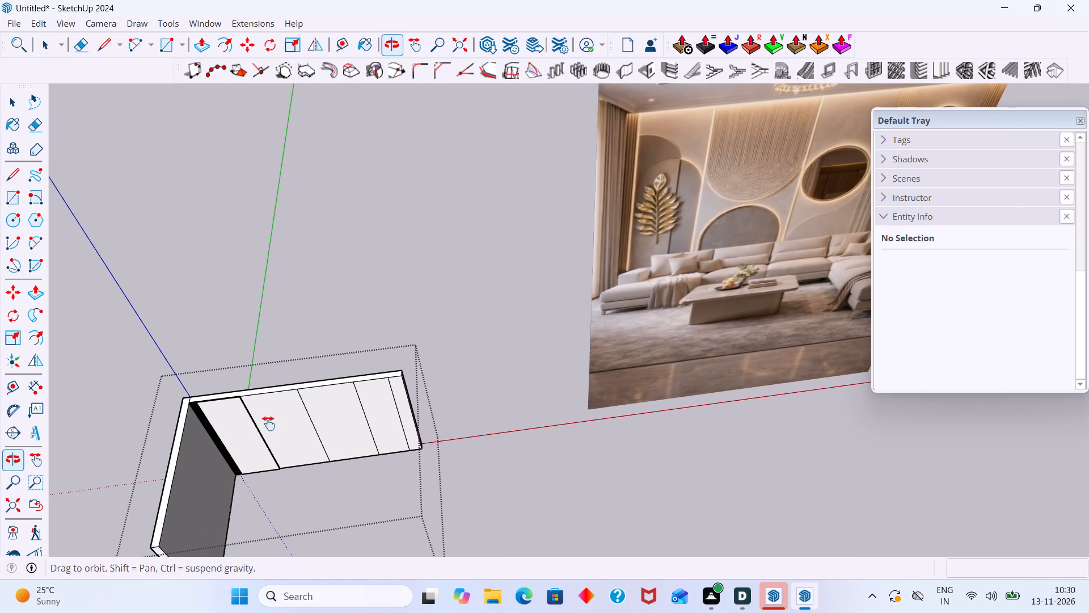
middle_drag(268, 423, 268, 423)
scroll(208, 463, up, 12)
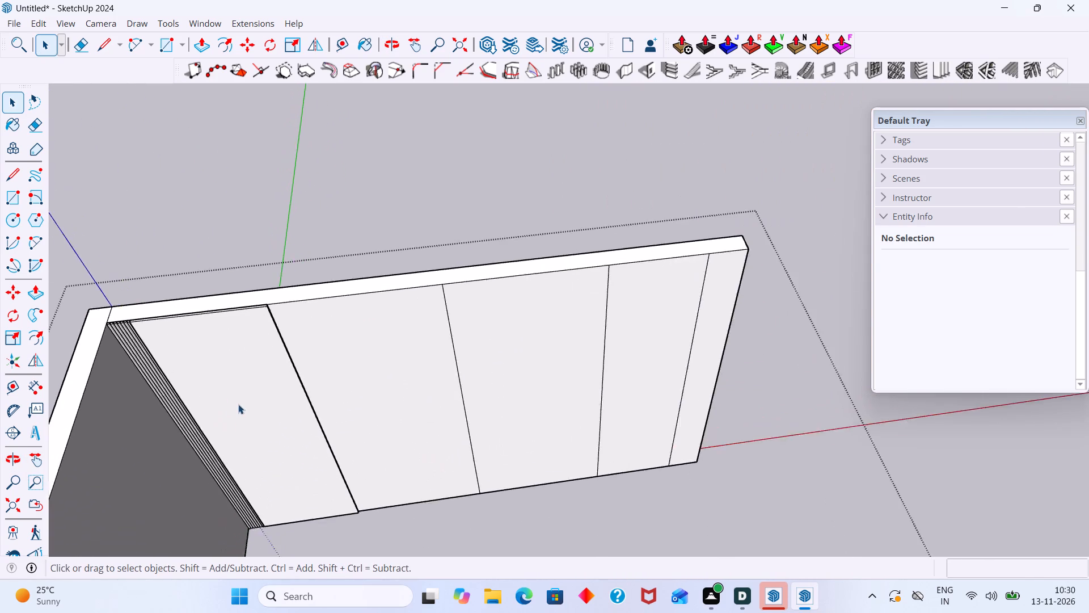
scroll(238, 404, up, 2)
middle_drag(235, 425, 277, 401)
scroll(277, 401, down, 14)
middle_drag(292, 418, 261, 397)
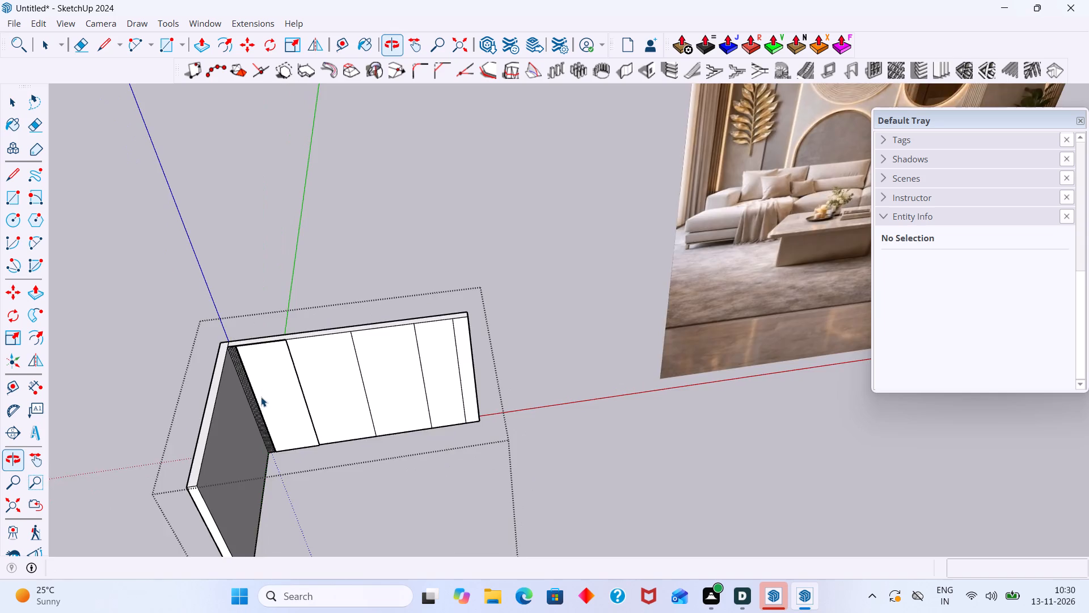
scroll(261, 396, down, 5)
shift+middle_drag(274, 408, 243, 406)
middle_drag(299, 409, 239, 387)
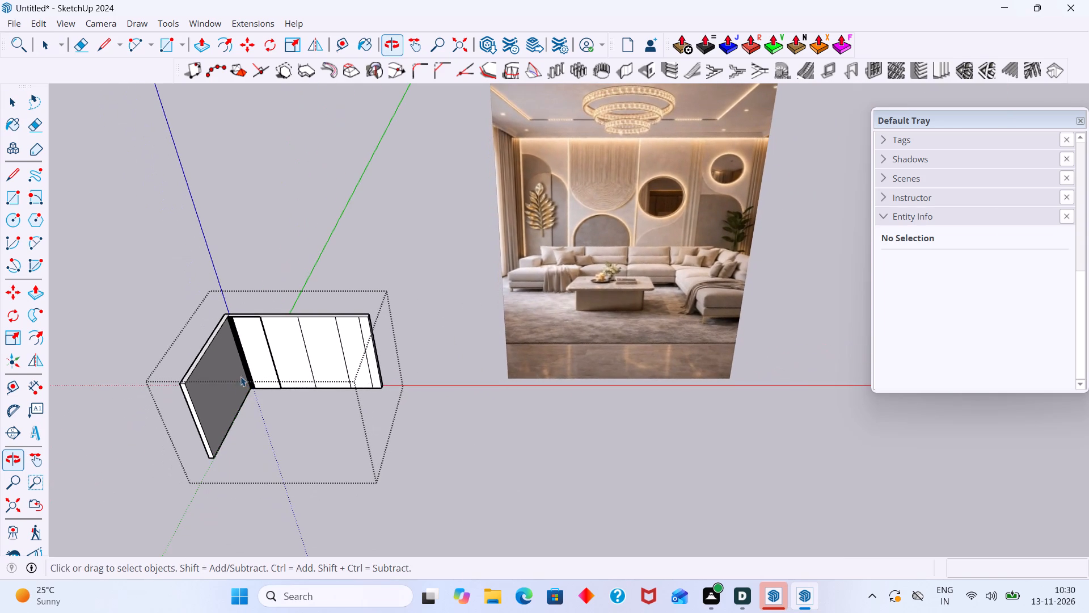
scroll(245, 339, up, 5)
scroll(243, 328, down, 4)
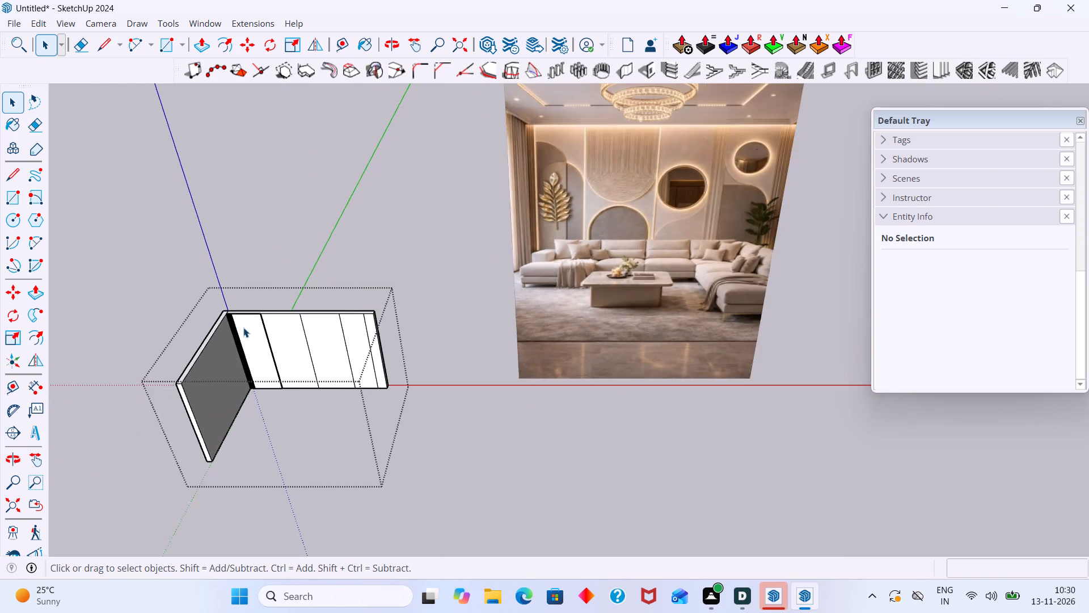
scroll(243, 328, down, 3)
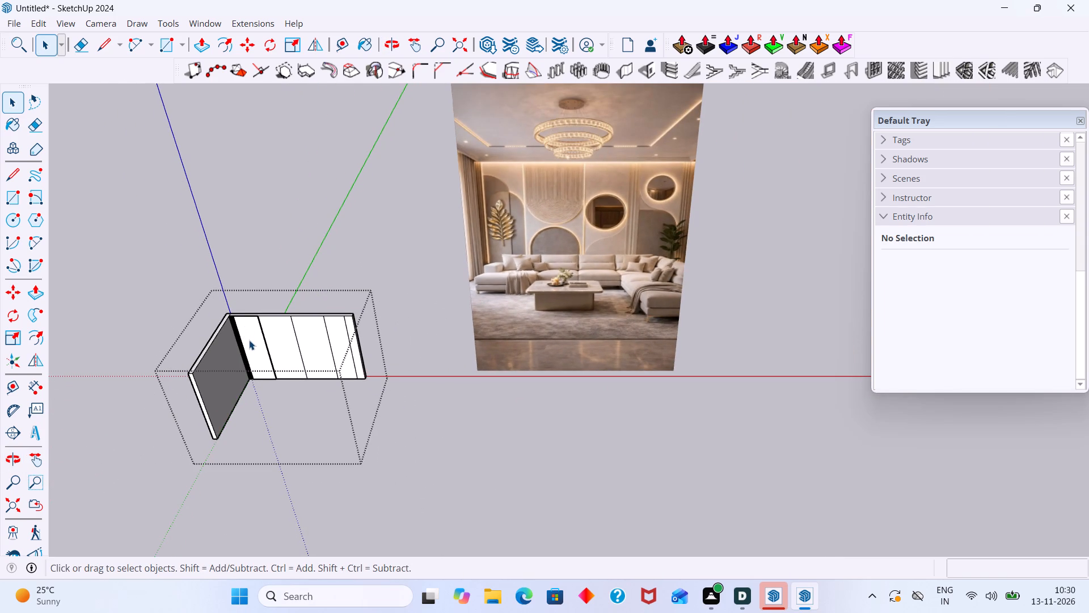
scroll(249, 340, up, 5)
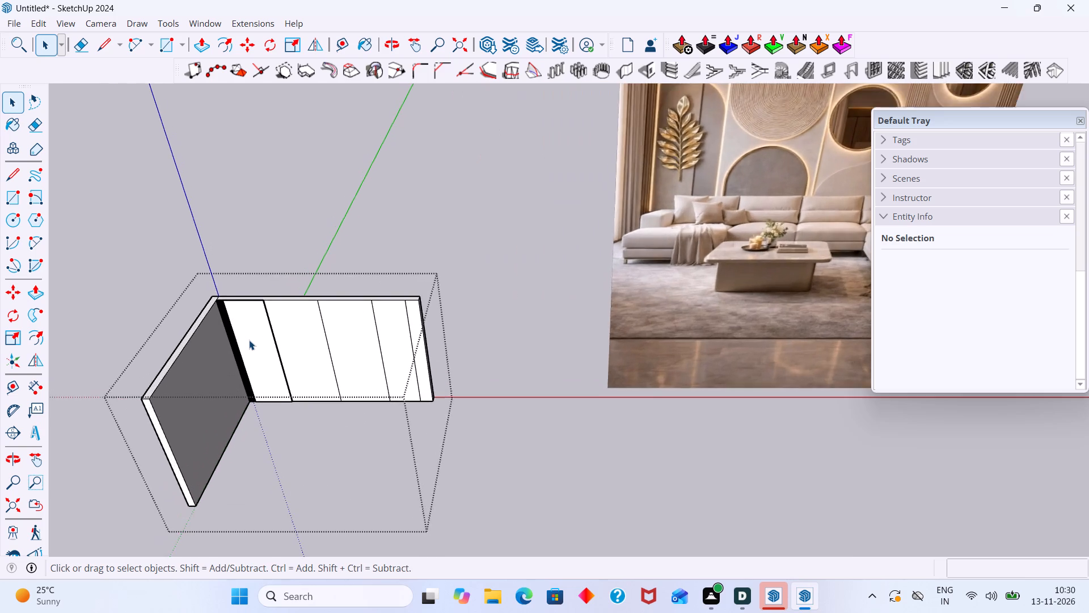
scroll(249, 340, down, 2)
Open the panel beside the fluted strip for editing and select its front face.
double_click(249, 340)
scroll(249, 340, up, 1)
click(249, 340)
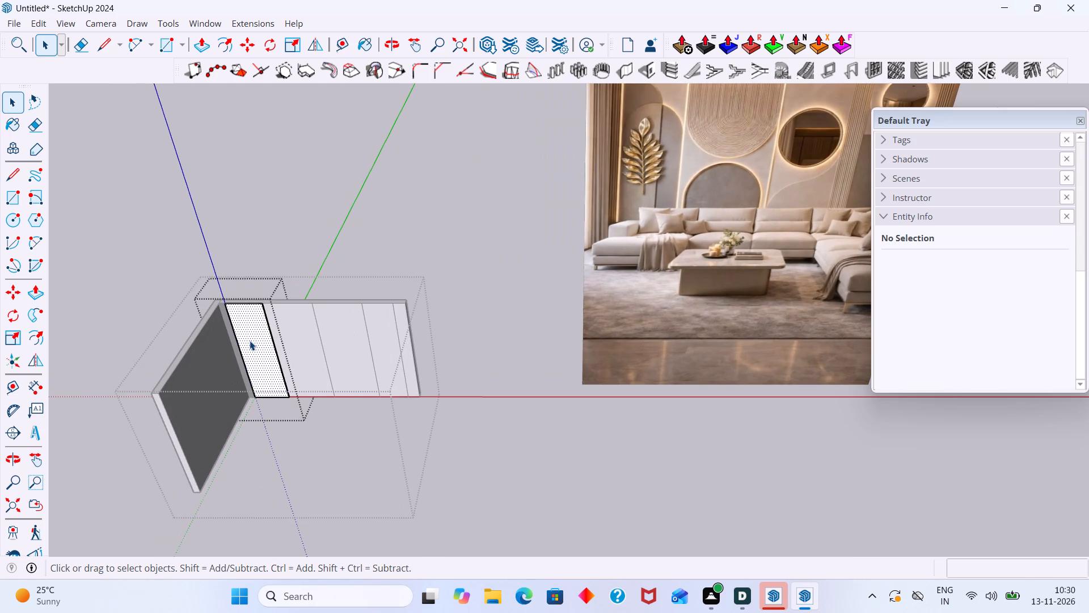
scroll(250, 341, down, 1)
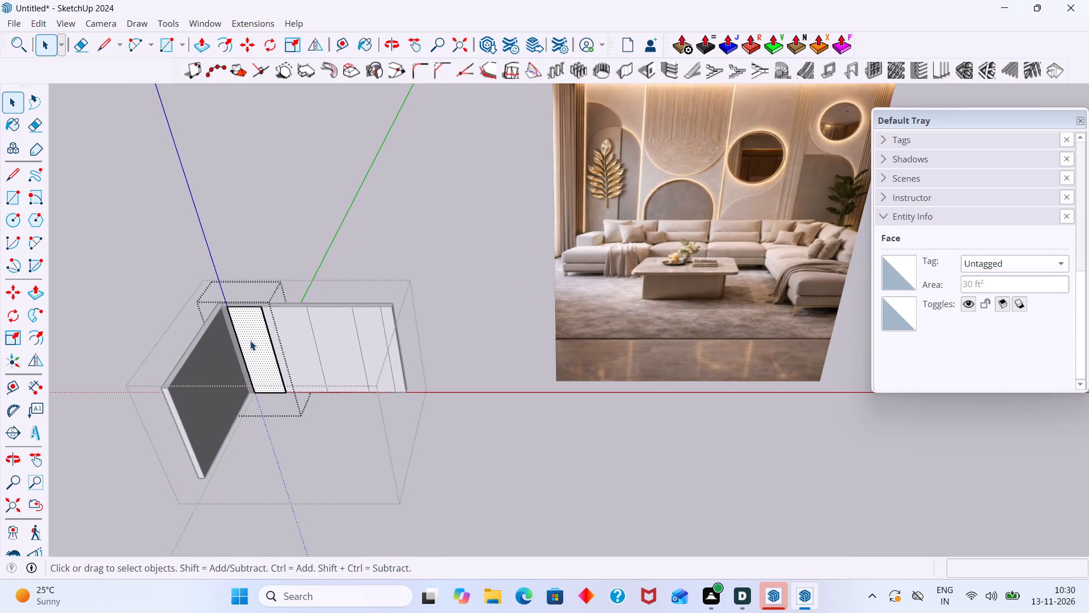
scroll(250, 341, down, 1)
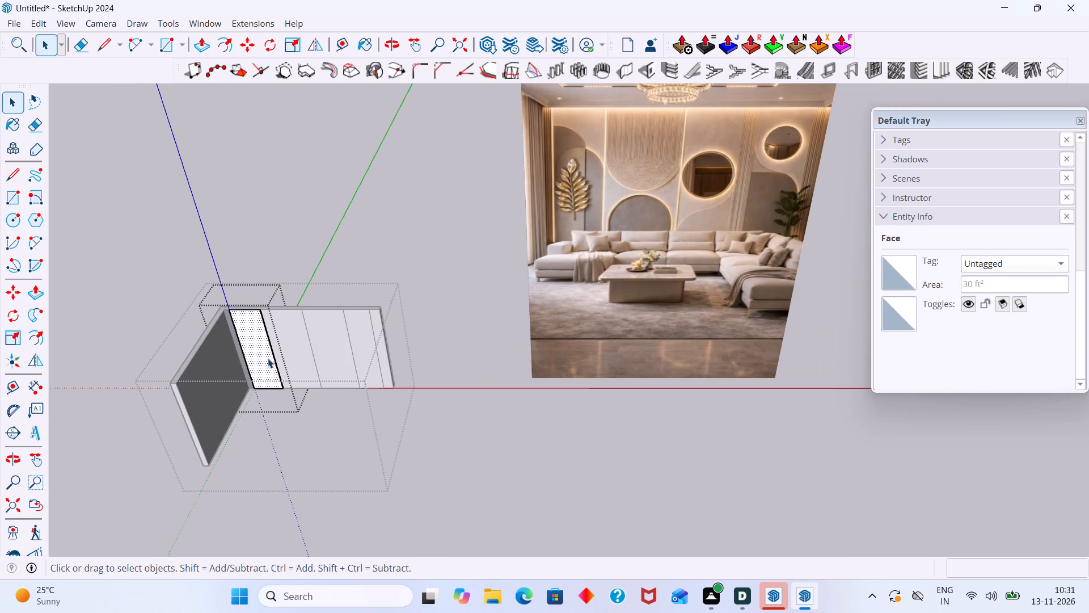
scroll(267, 389, up, 3)
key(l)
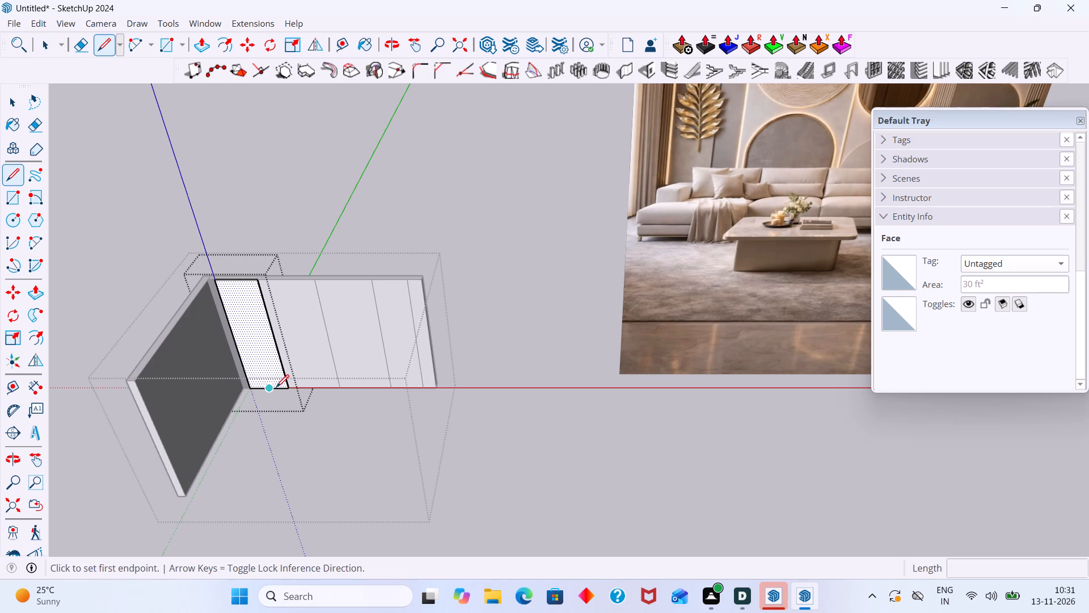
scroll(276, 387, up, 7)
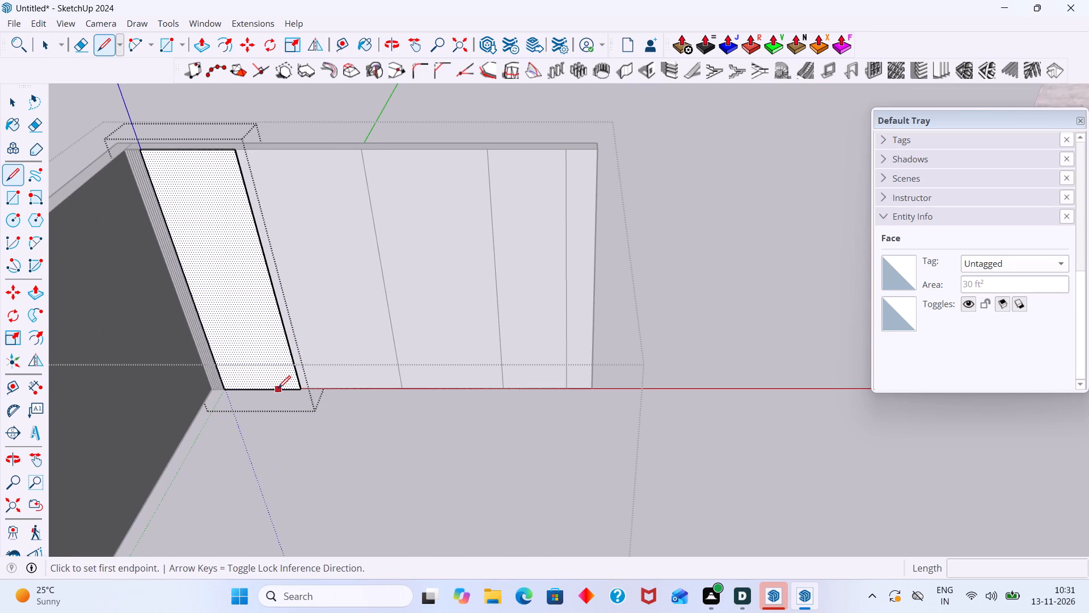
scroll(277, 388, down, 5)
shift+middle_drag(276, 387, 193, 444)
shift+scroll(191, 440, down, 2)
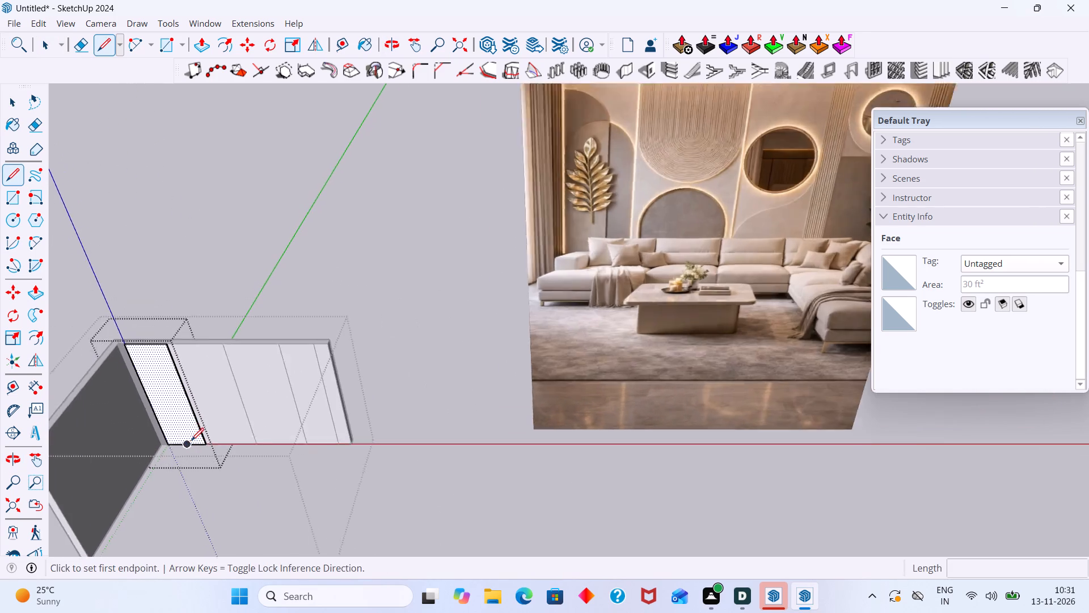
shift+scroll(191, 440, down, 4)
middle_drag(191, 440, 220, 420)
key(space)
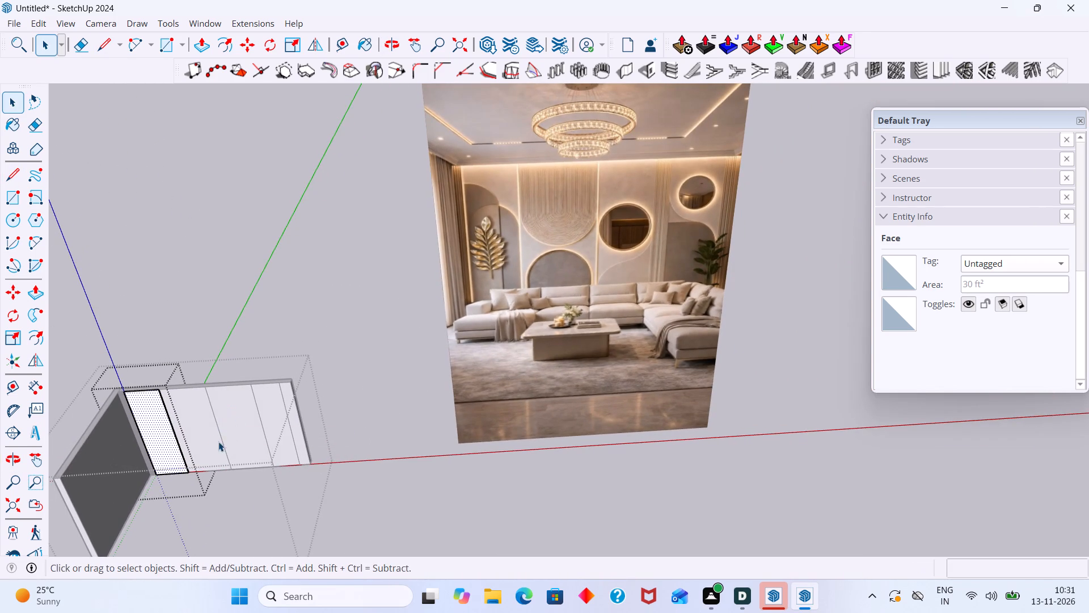
Draw a 10' vertical line from the bottom to the top edge of the panel's front face, dividing off a narrower strip.
middle_drag(218, 442, 263, 408)
scroll(213, 442, up, 3)
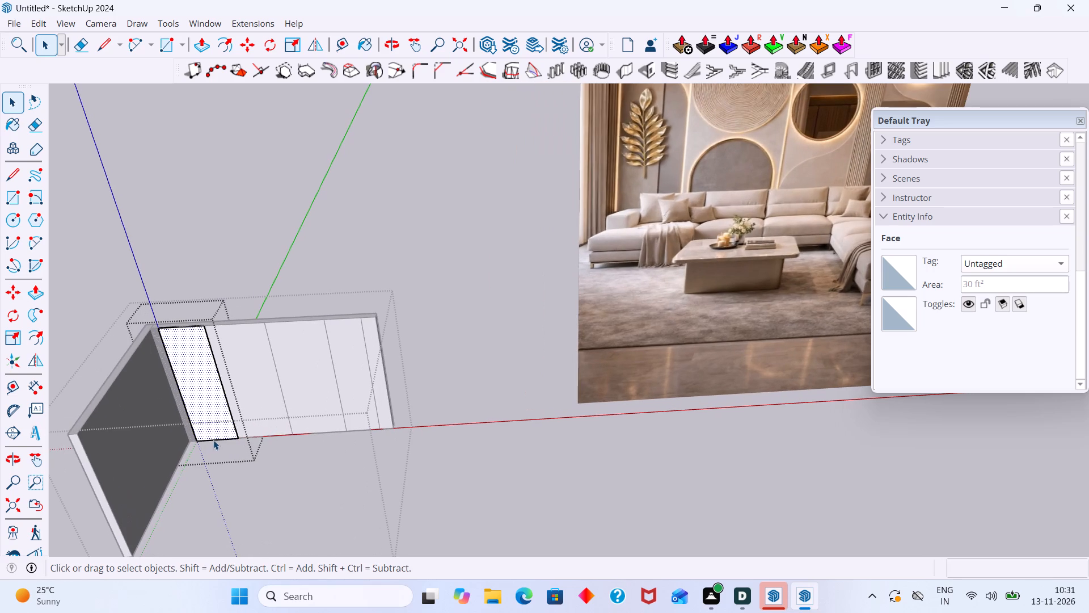
key(l)
scroll(217, 436, up, 1)
scroll(217, 436, down, 3)
scroll(220, 439, up, 1)
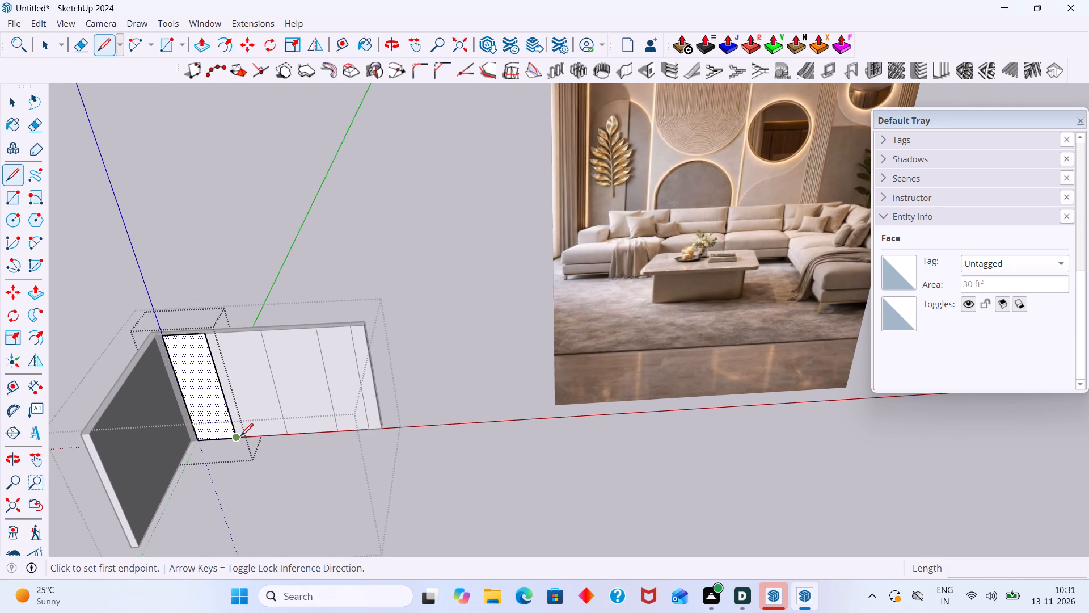
scroll(234, 438, up, 4)
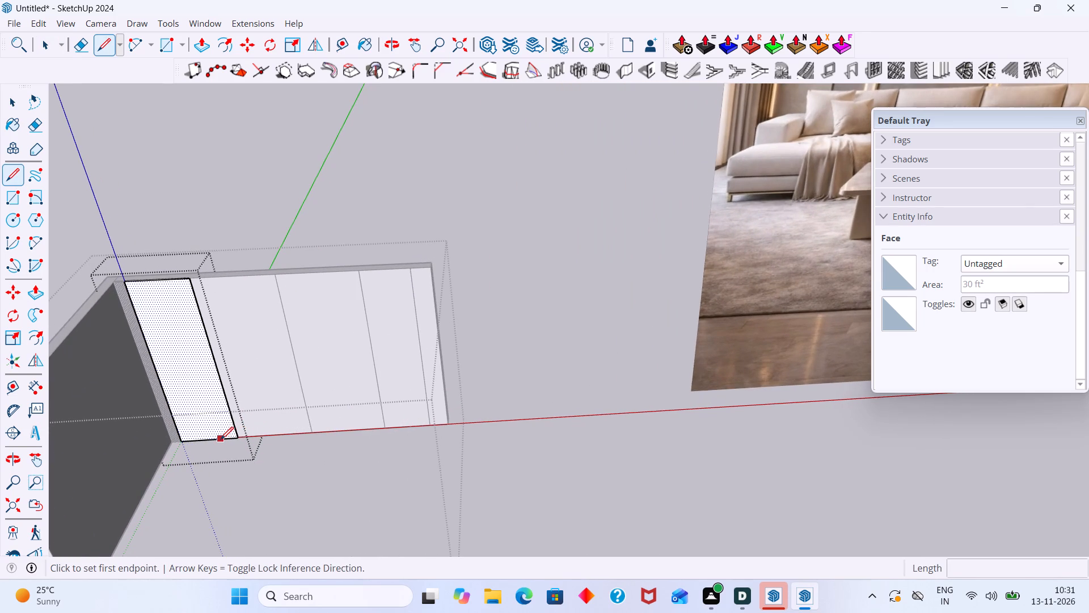
scroll(221, 439, down, 4)
scroll(220, 439, up, 2)
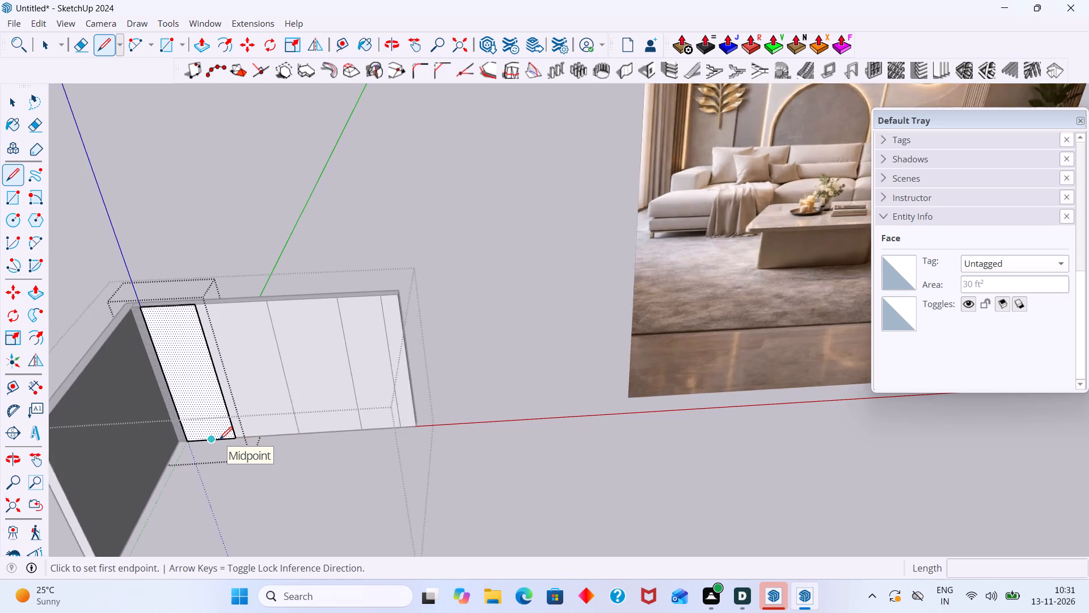
scroll(220, 439, up, 3)
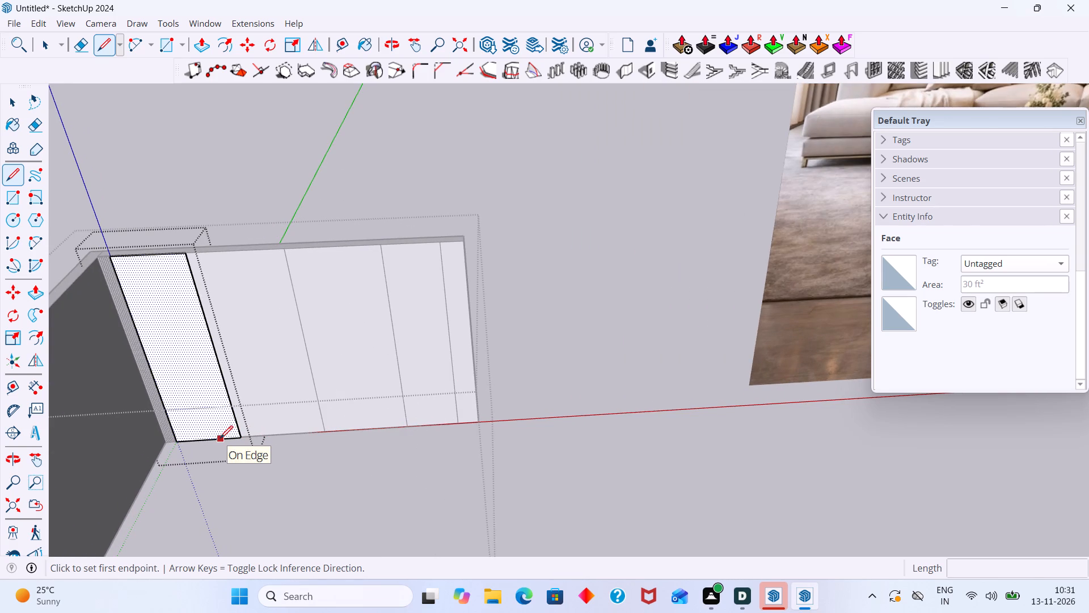
click(220, 438)
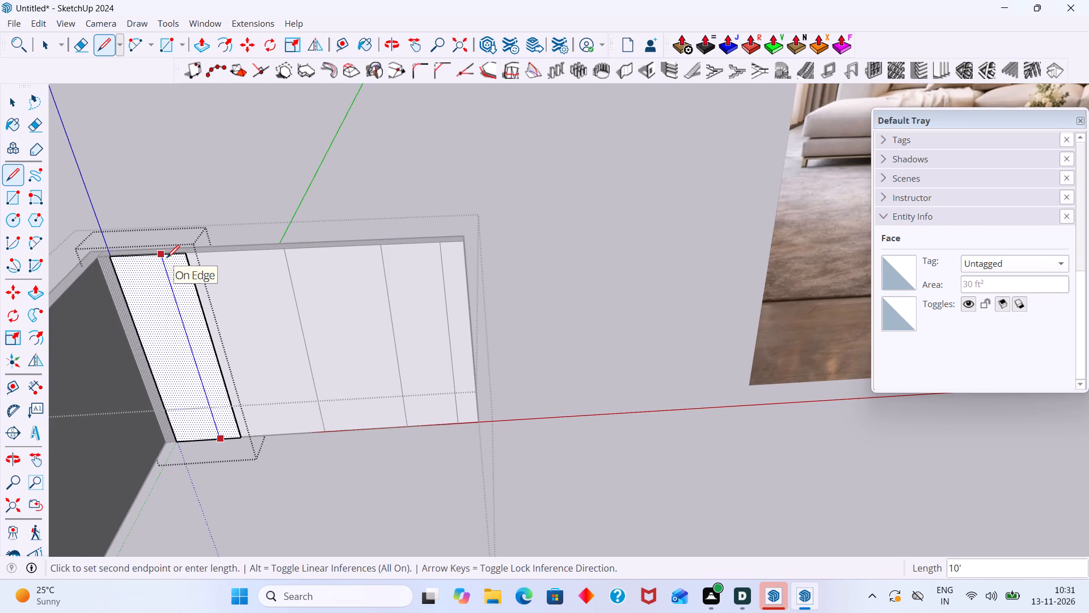
click(167, 258)
key(space)
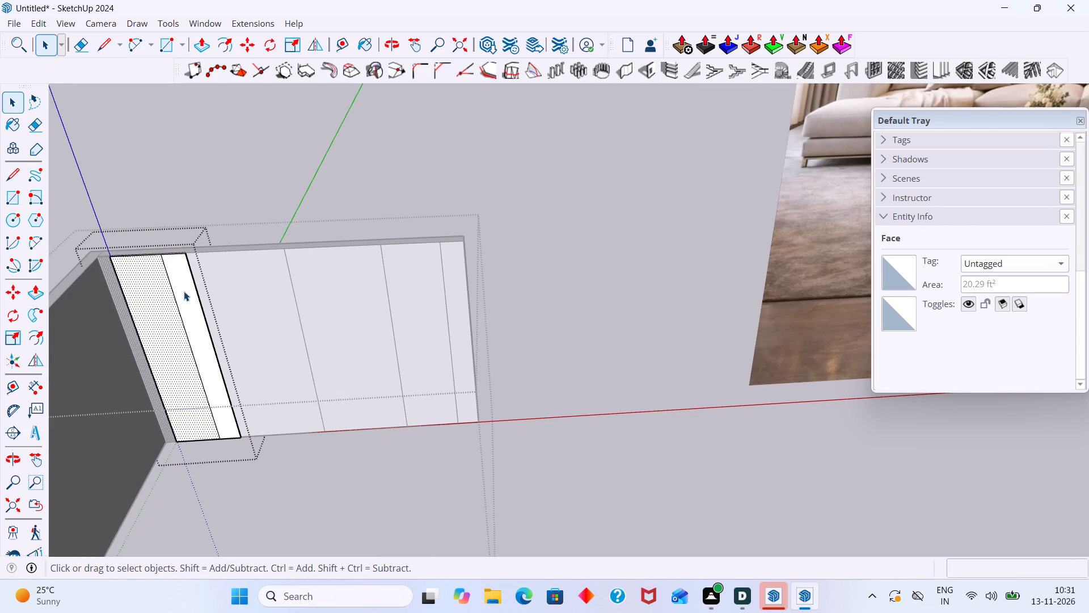
Examine the overlapping arches and the leaf decoration beside the fluted curtain in the living room reference image.
scroll(187, 301, down, 6)
shift+middle_drag(231, 383, 313, 464)
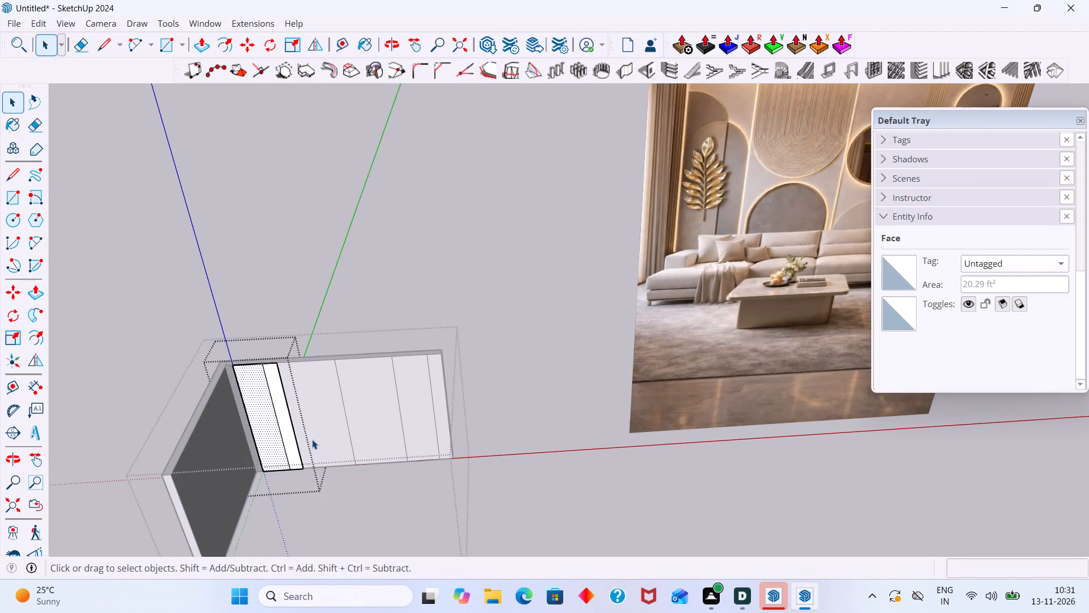
shift+middle_drag(712, 191, 698, 241)
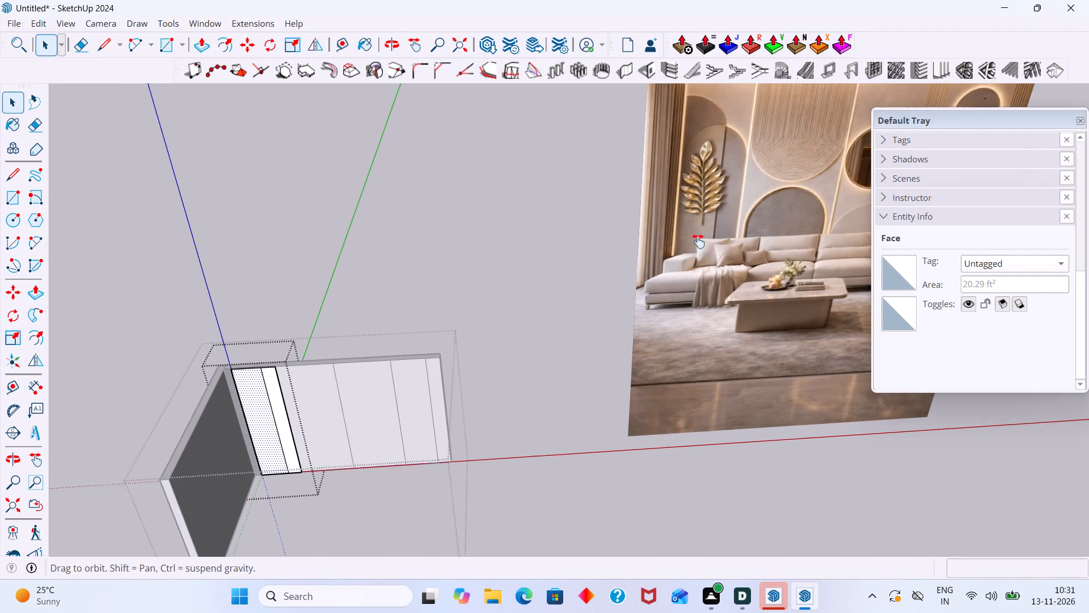
shift+middle_drag(698, 241, 689, 287)
scroll(695, 232, up, 16)
middle_drag(694, 217, 694, 261)
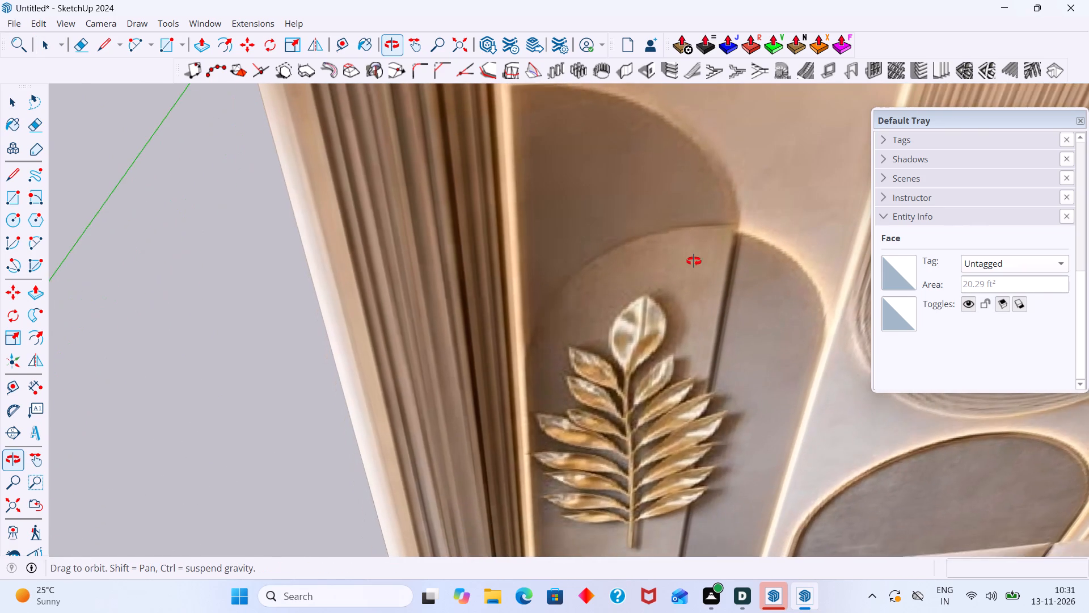
middle_drag(694, 261, 710, 218)
scroll(675, 229, down, 16)
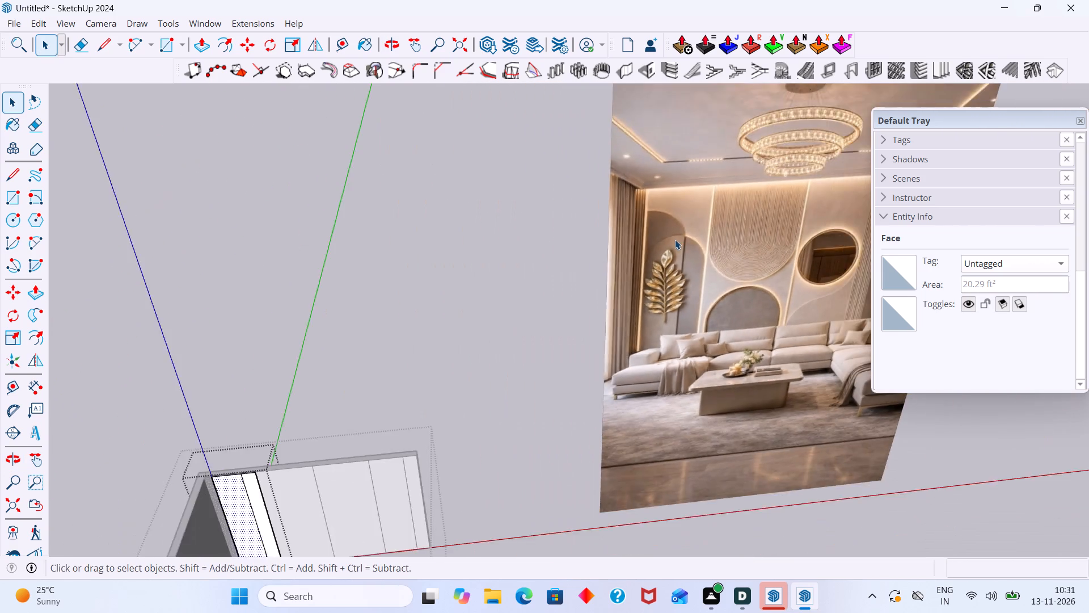
scroll(675, 240, down, 6)
scroll(687, 243, up, 19)
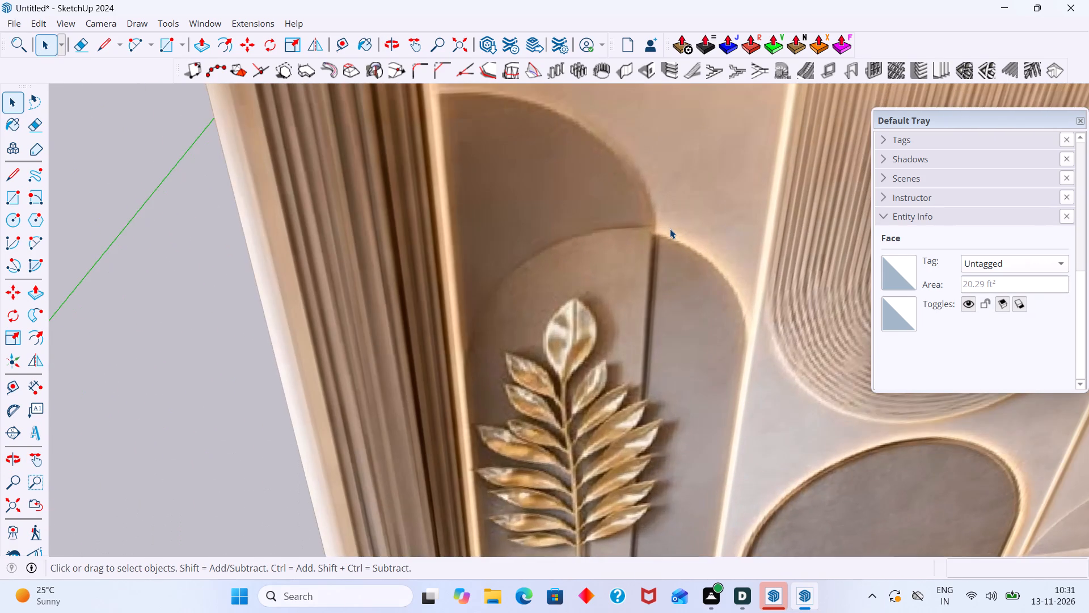
scroll(670, 229, up, 2)
scroll(670, 229, down, 7)
scroll(669, 230, down, 16)
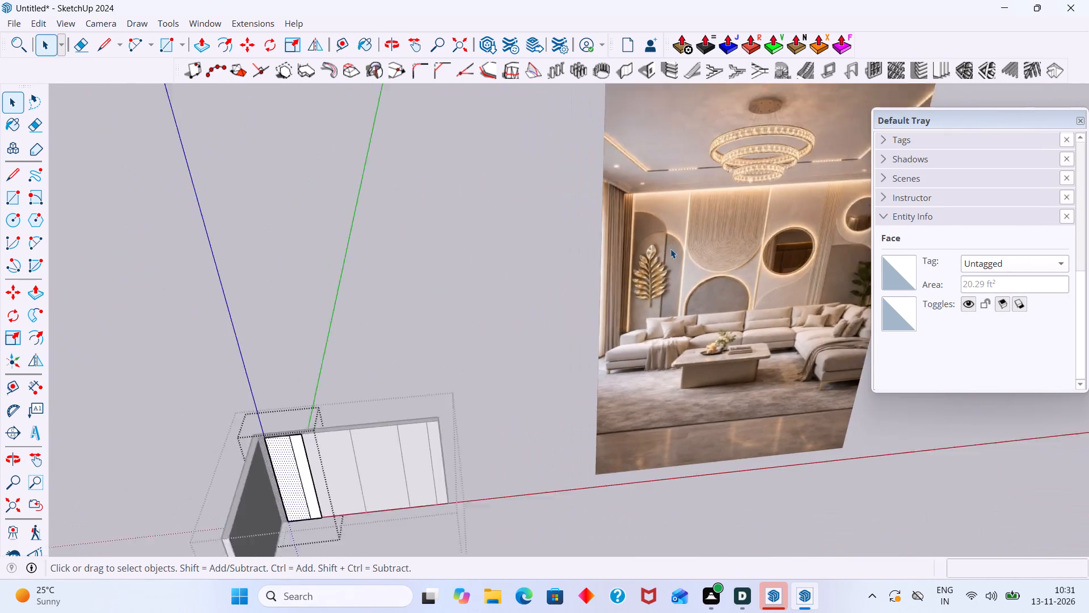
scroll(670, 249, down, 2)
Close the divided panel, reopen it for editing and select its wider front face beside the fluted strip.
middle_drag(478, 406, 487, 356)
click(544, 279)
scroll(423, 343, up, 2)
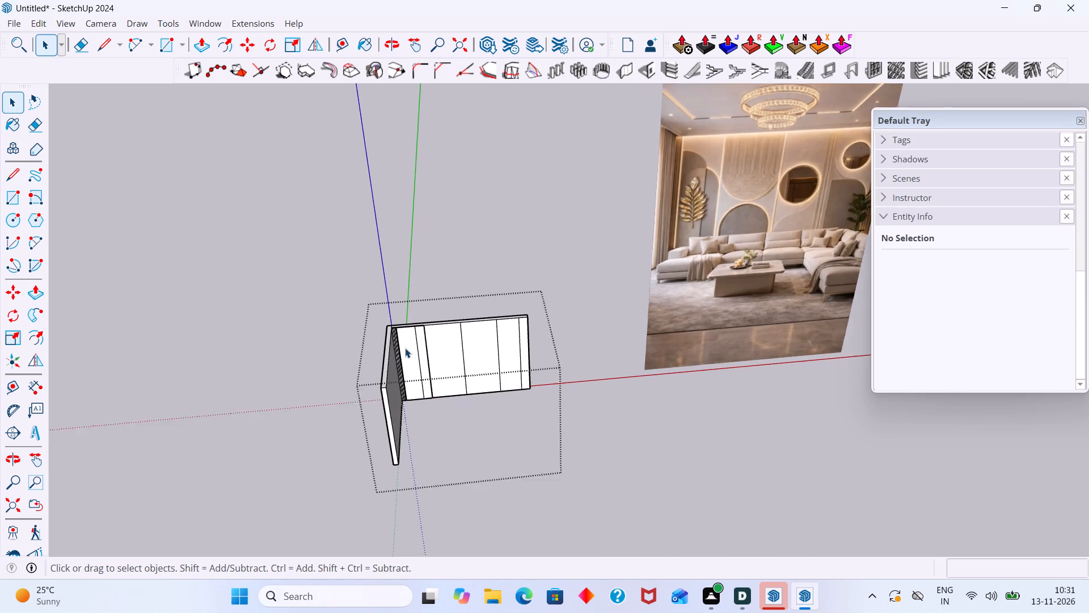
scroll(405, 348, up, 1)
middle_drag(405, 348, 358, 375)
scroll(357, 376, up, 2)
scroll(360, 372, down, 2)
scroll(360, 372, up, 2)
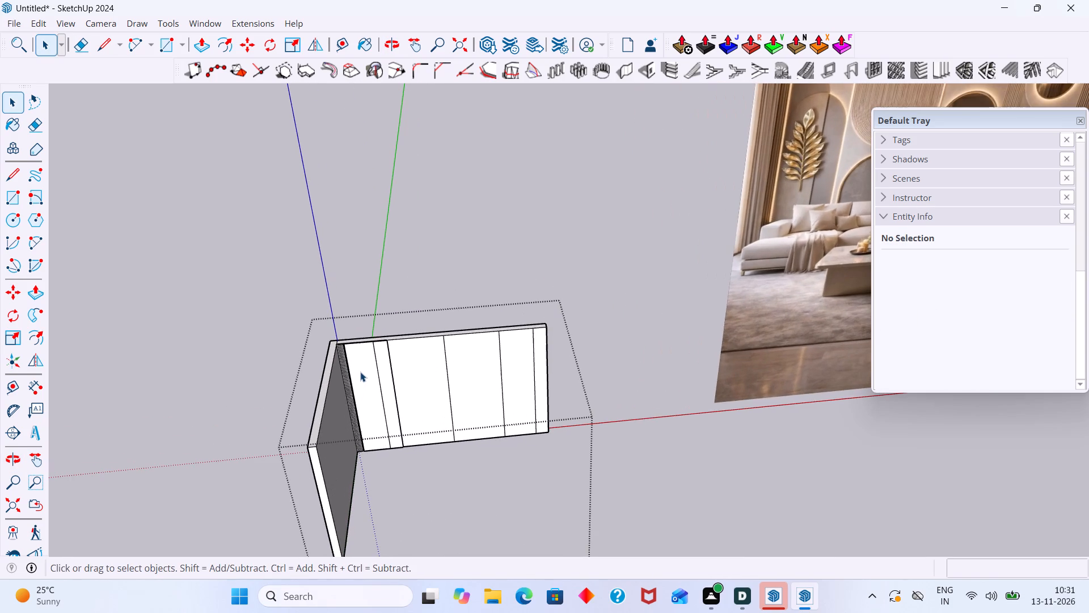
click(360, 372)
double_click(360, 372)
scroll(363, 373, down, 5)
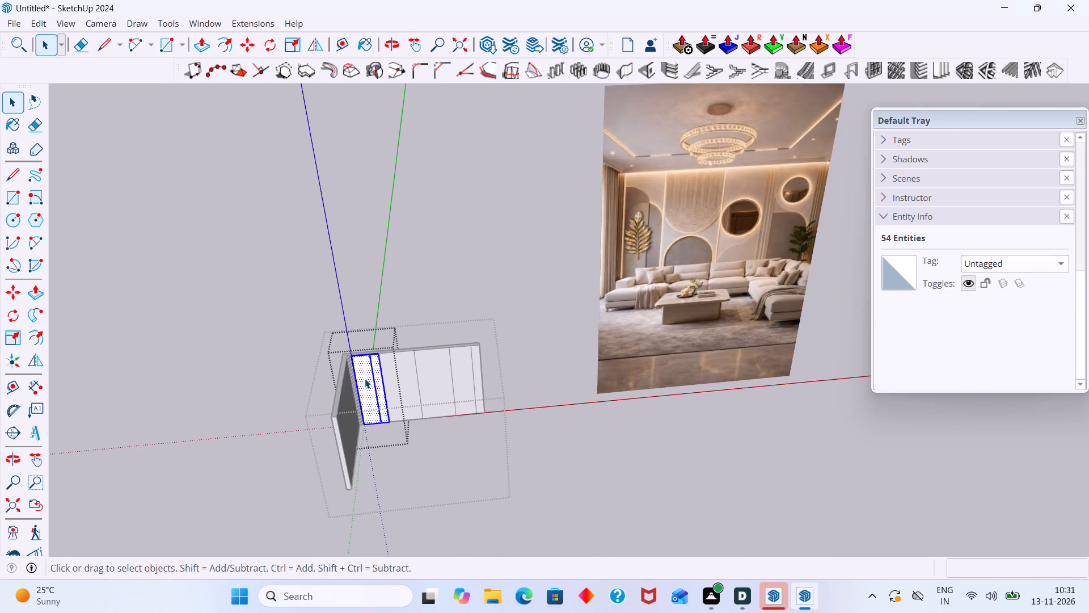
middle_drag(365, 379, 348, 401)
scroll(348, 401, up, 4)
double_click(347, 400)
click(348, 401)
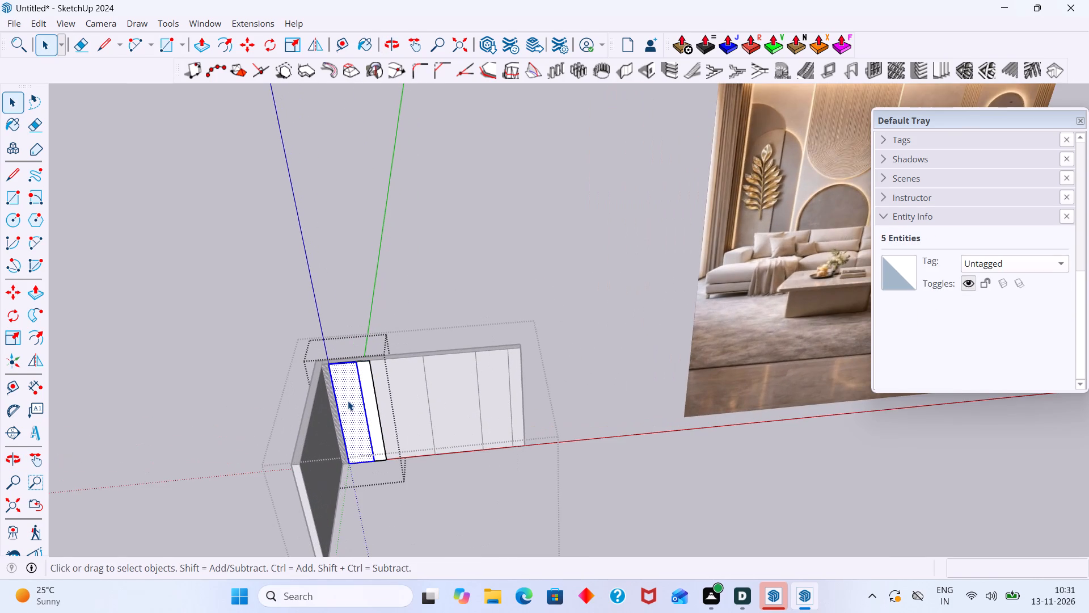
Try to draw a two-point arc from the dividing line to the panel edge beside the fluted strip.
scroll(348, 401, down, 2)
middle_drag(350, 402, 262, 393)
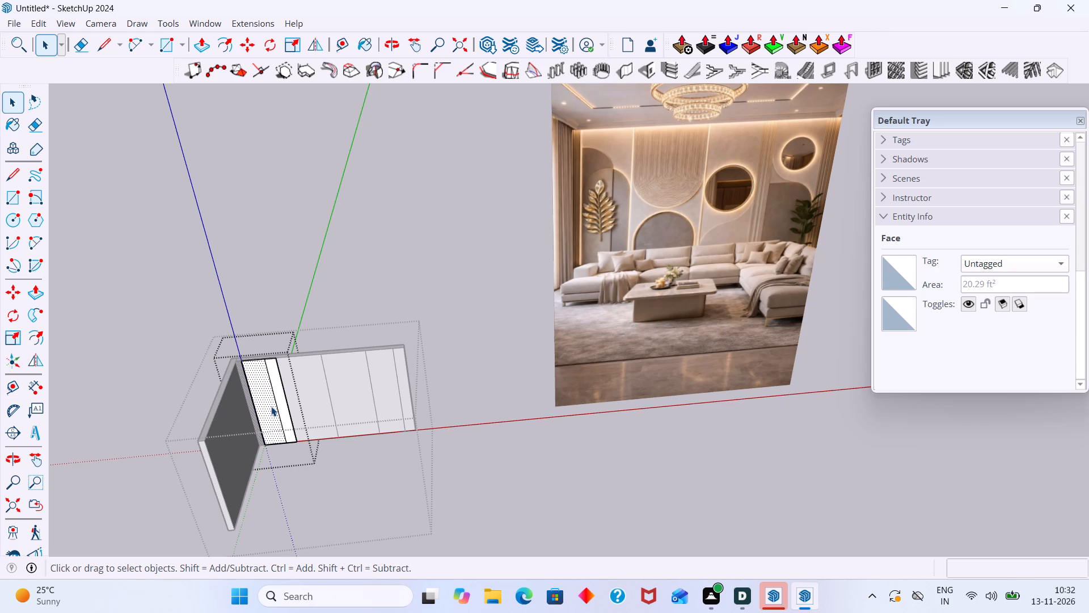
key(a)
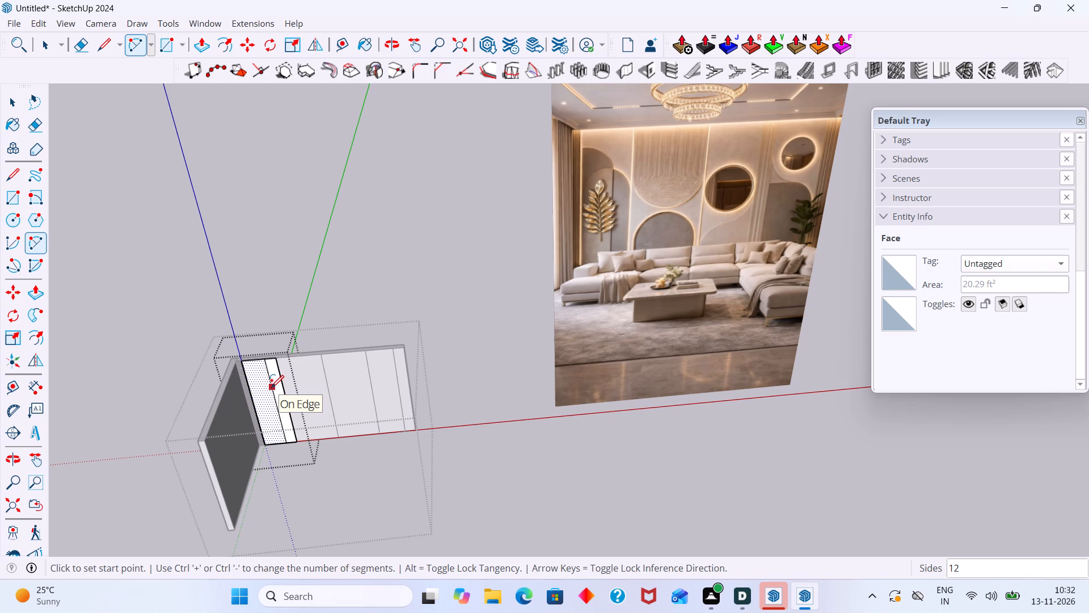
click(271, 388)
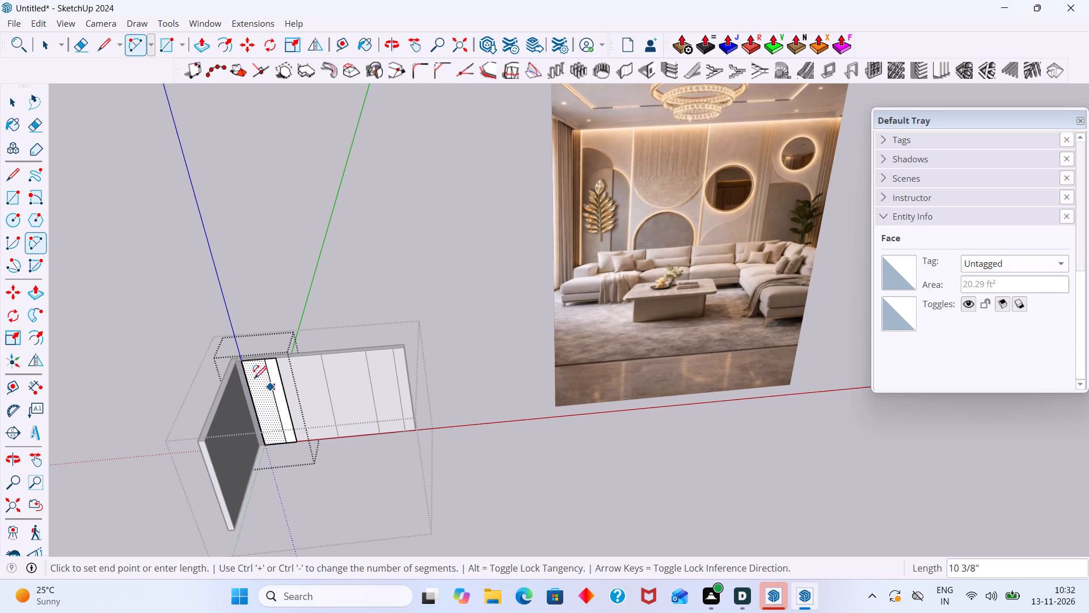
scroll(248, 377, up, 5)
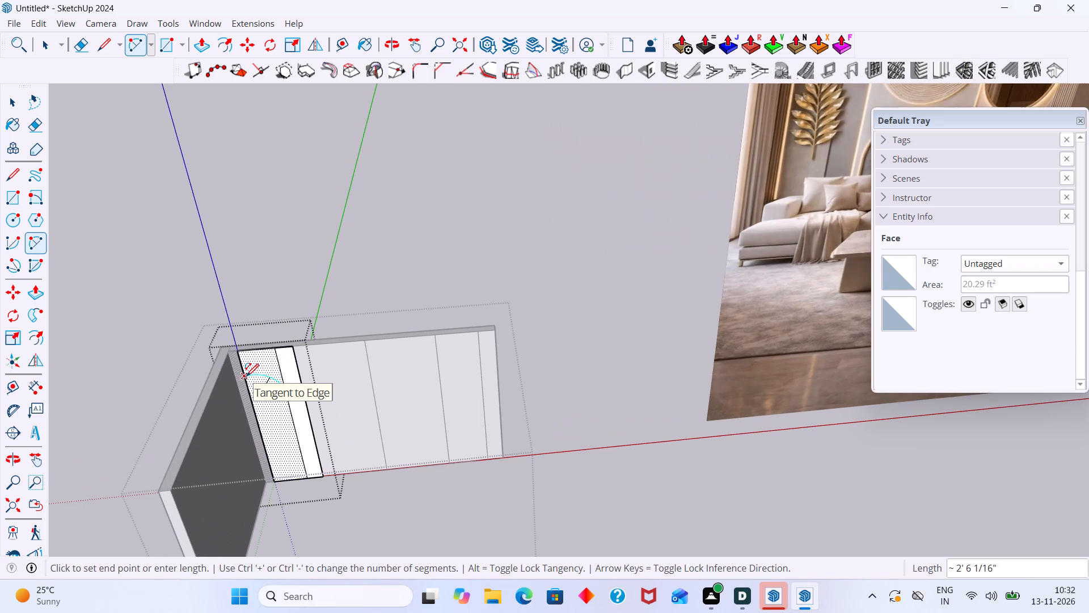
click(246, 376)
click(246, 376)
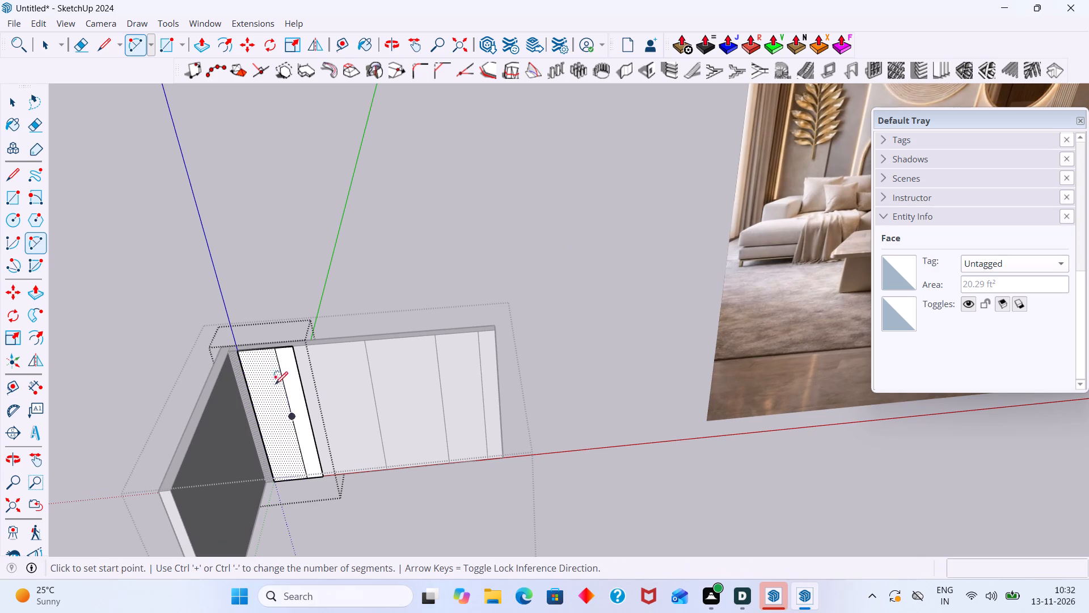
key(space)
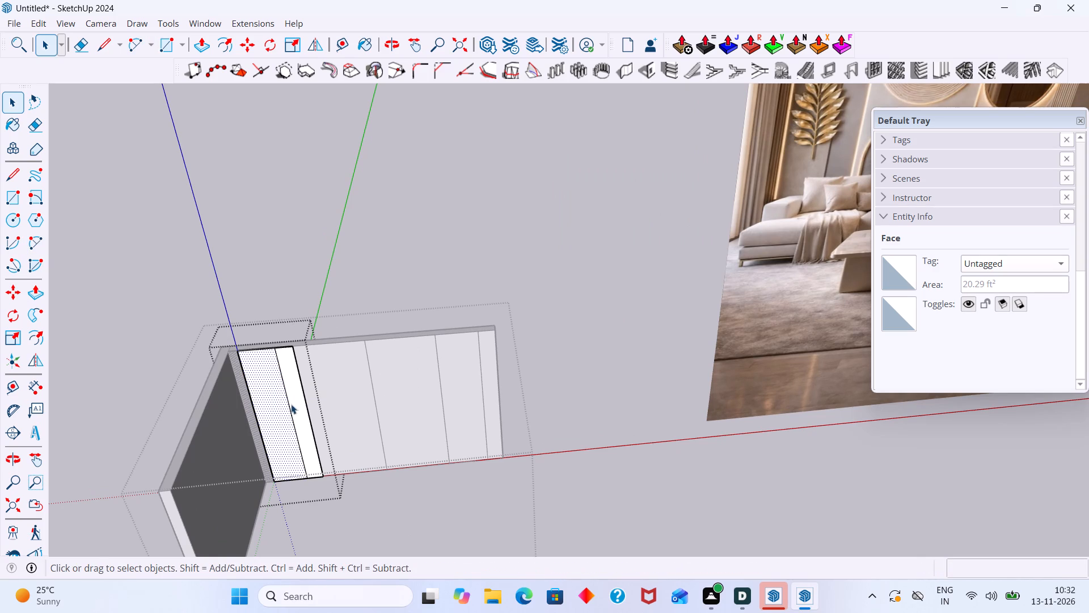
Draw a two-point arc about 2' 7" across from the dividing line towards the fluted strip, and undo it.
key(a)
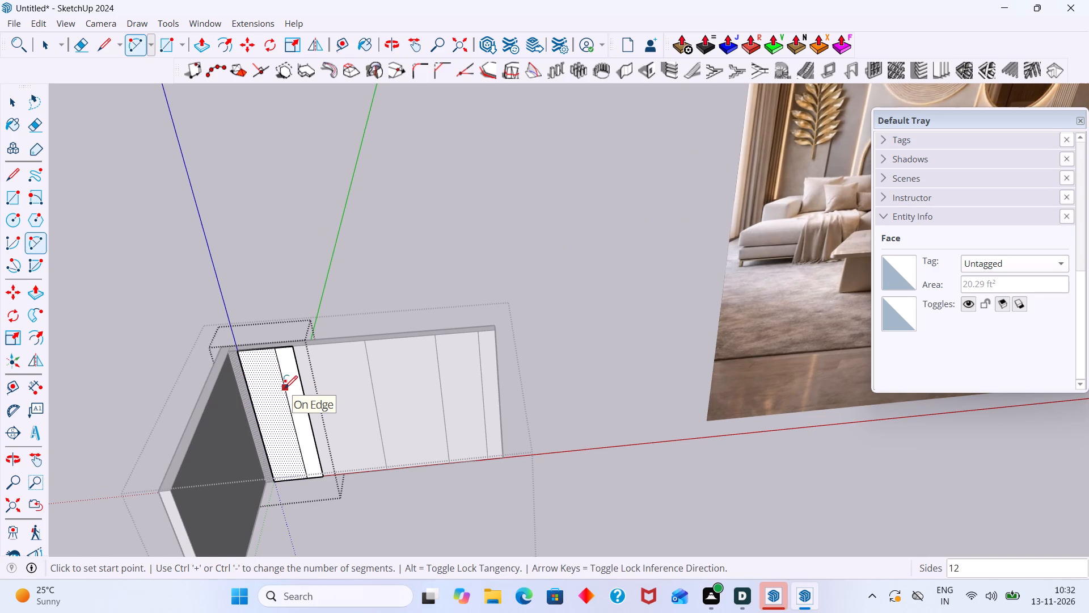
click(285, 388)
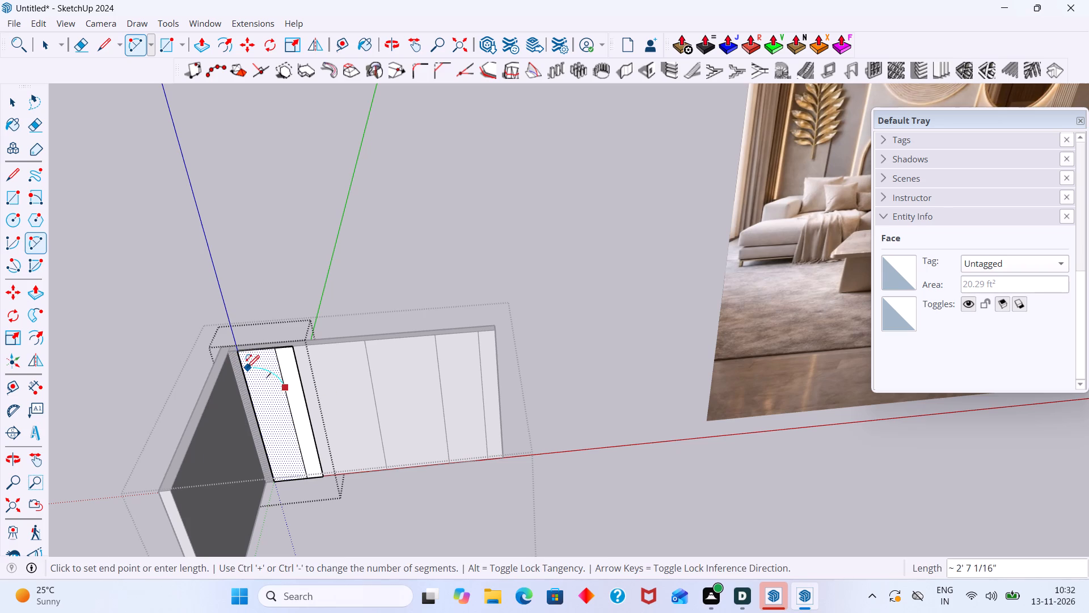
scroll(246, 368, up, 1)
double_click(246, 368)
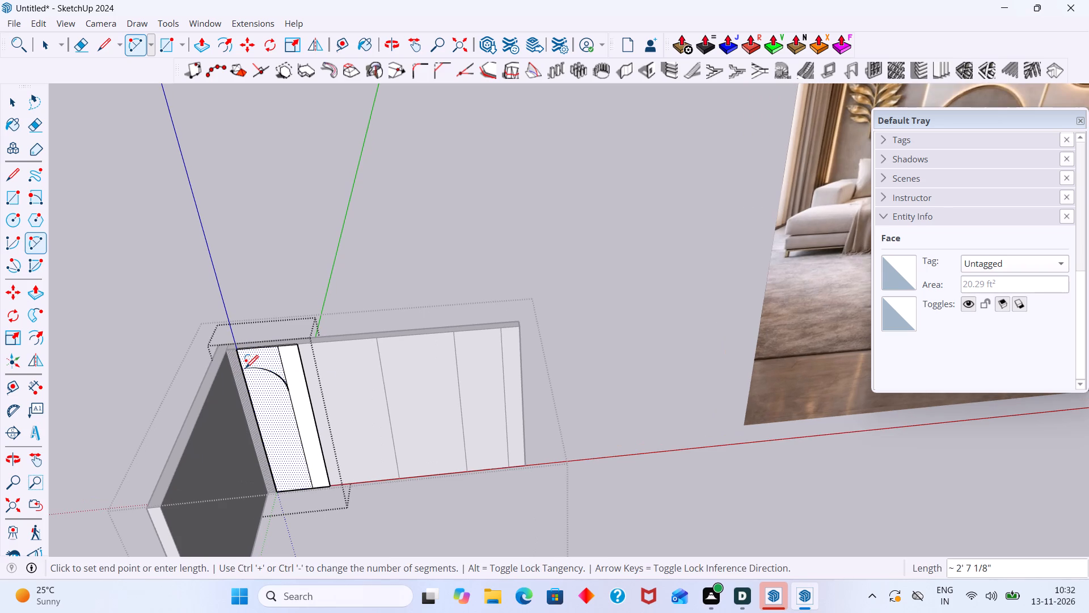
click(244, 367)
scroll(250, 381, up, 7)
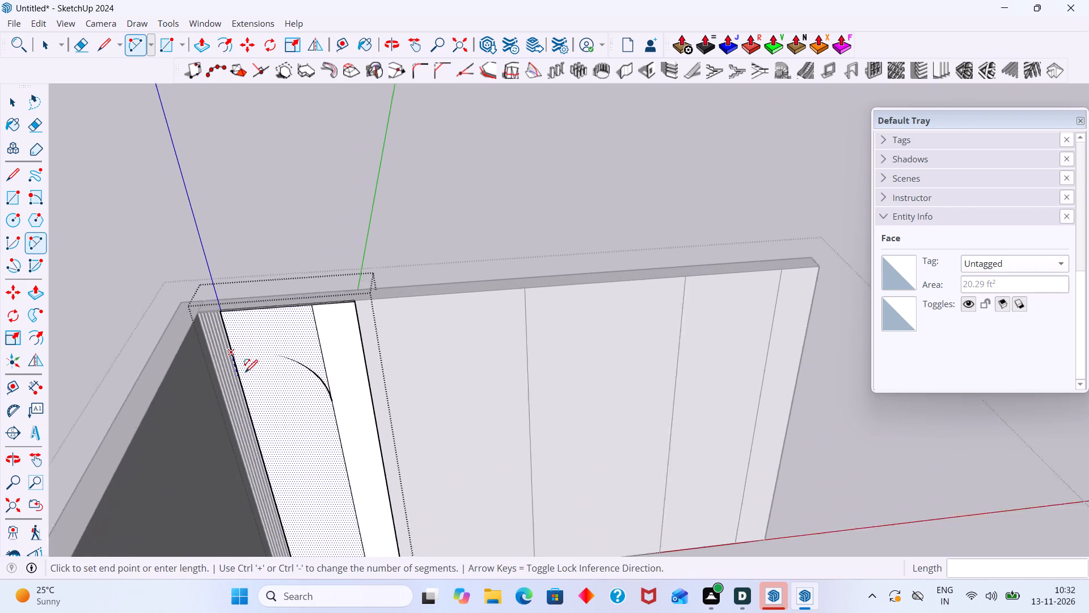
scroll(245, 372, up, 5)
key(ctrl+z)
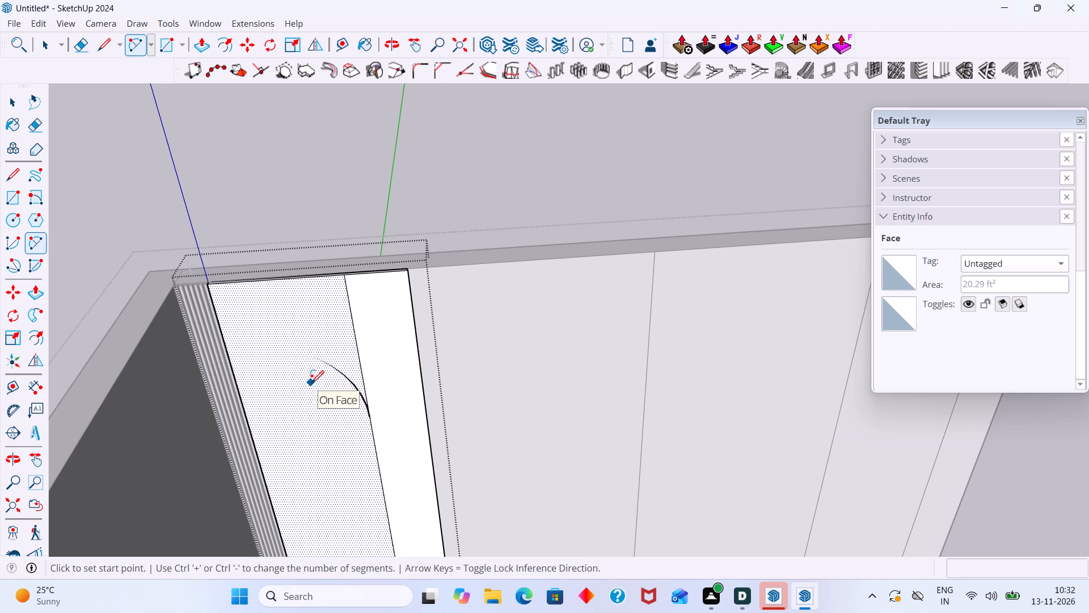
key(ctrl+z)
Draw a two-point arc near the panel's top from the fluted-strip edge to the dividing line, about 2' 8" long with a 7 9/16" bulge.
scroll(324, 398, down, 7)
middle_drag(340, 413, 417, 370)
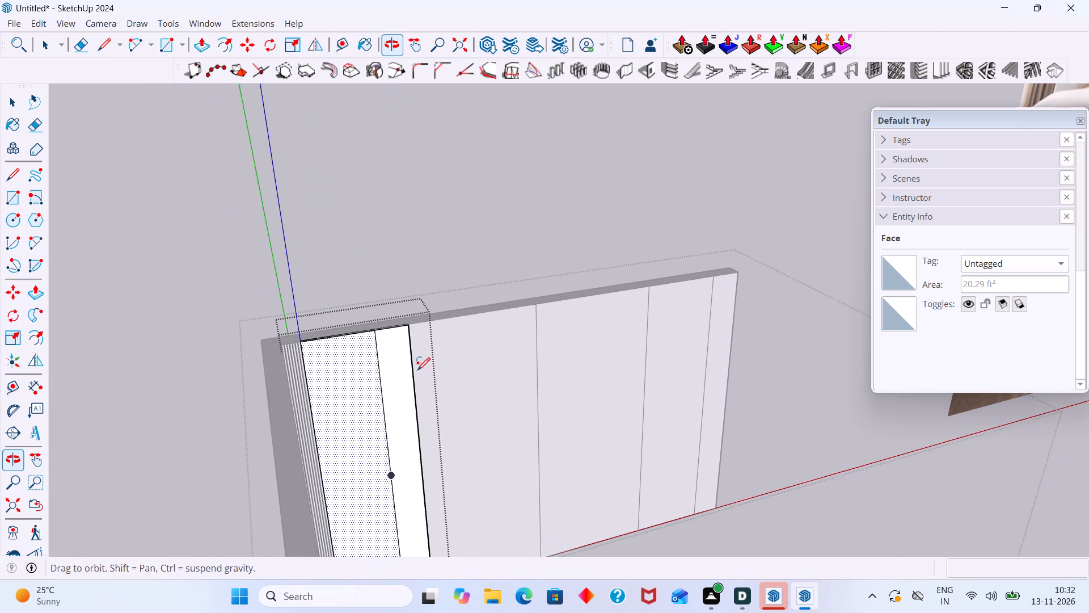
middle_drag(417, 370, 417, 368)
click(309, 388)
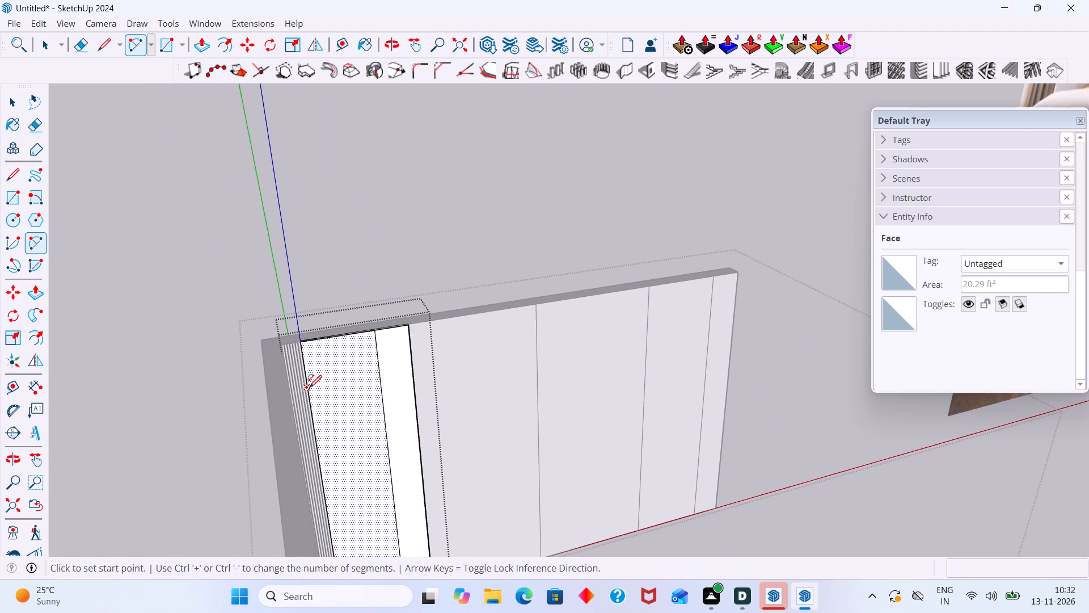
click(386, 425)
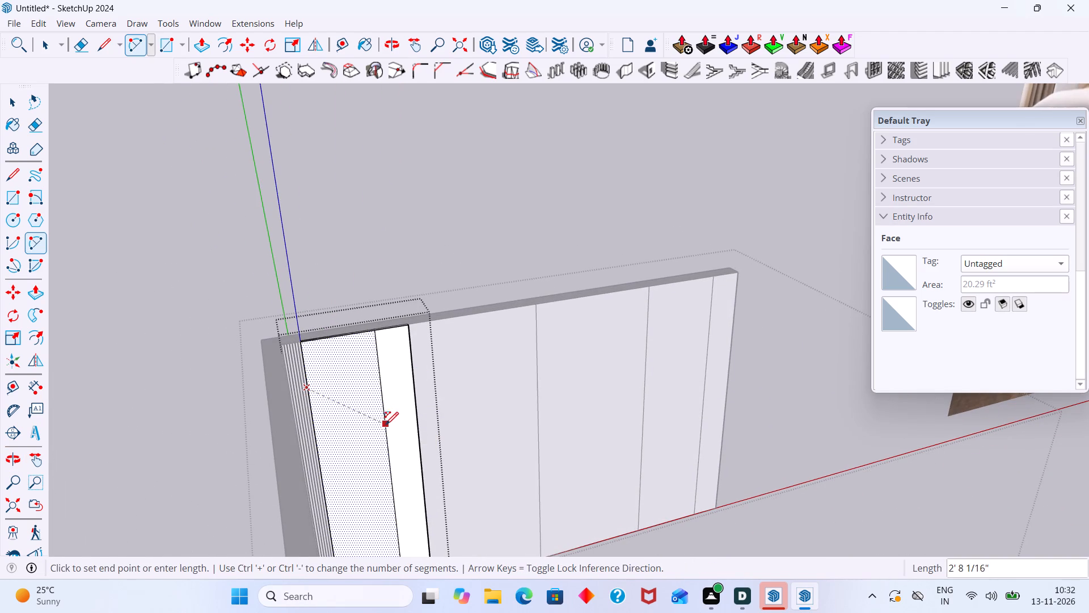
double_click(381, 406)
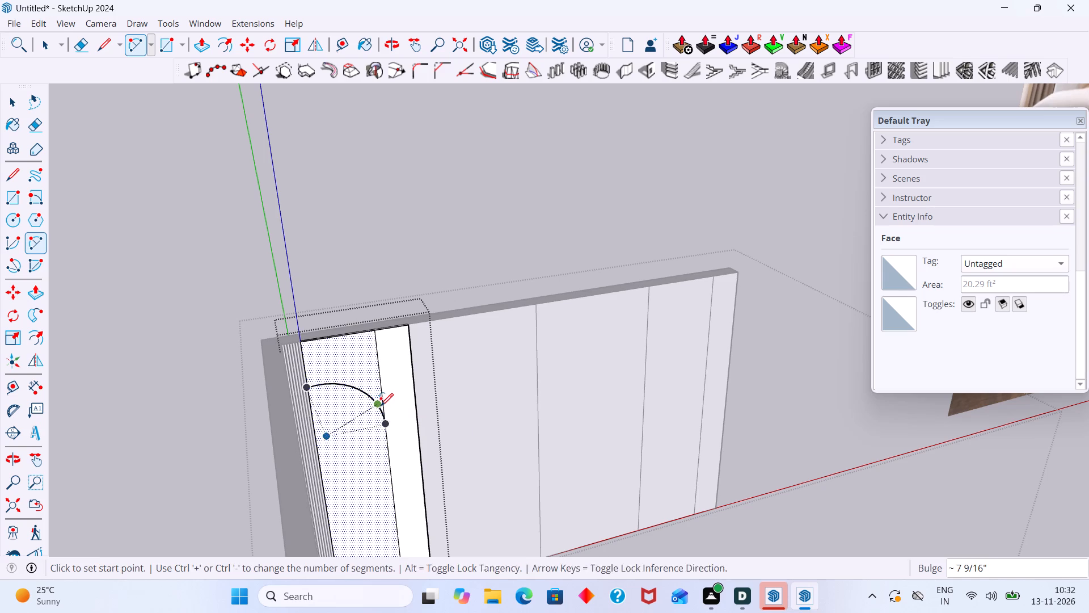
key(space)
scroll(386, 402, down, 10)
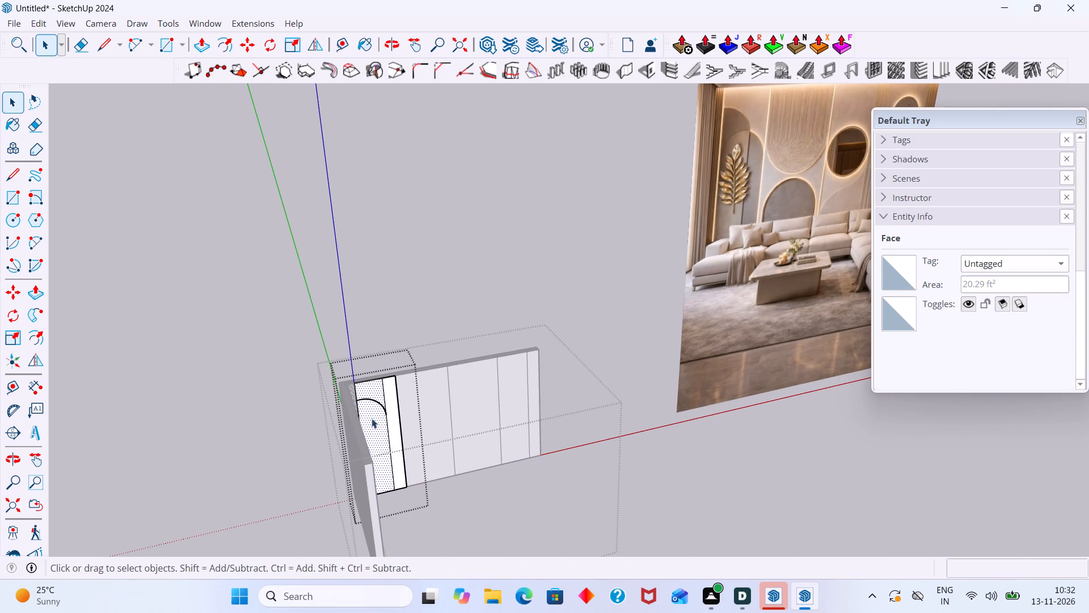
Close the panel with the arch and reopen it for editing within the enclosing wall group.
click(425, 333)
scroll(434, 369, down, 2)
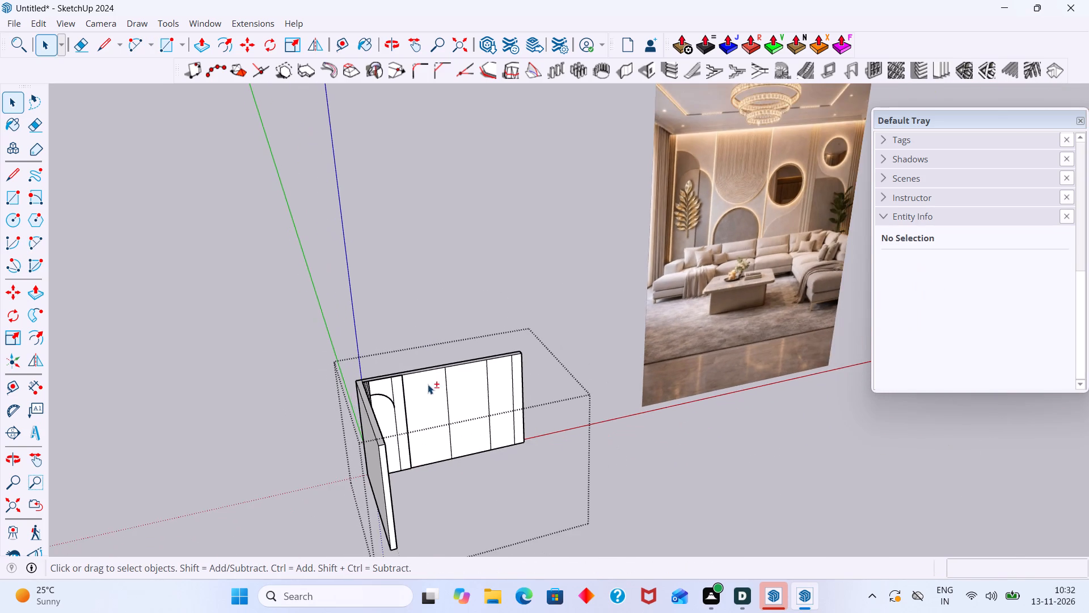
shift+middle_drag(428, 384, 365, 387)
scroll(332, 410, up, 5)
click(330, 402)
scroll(329, 402, up, 1)
triple_click(329, 402)
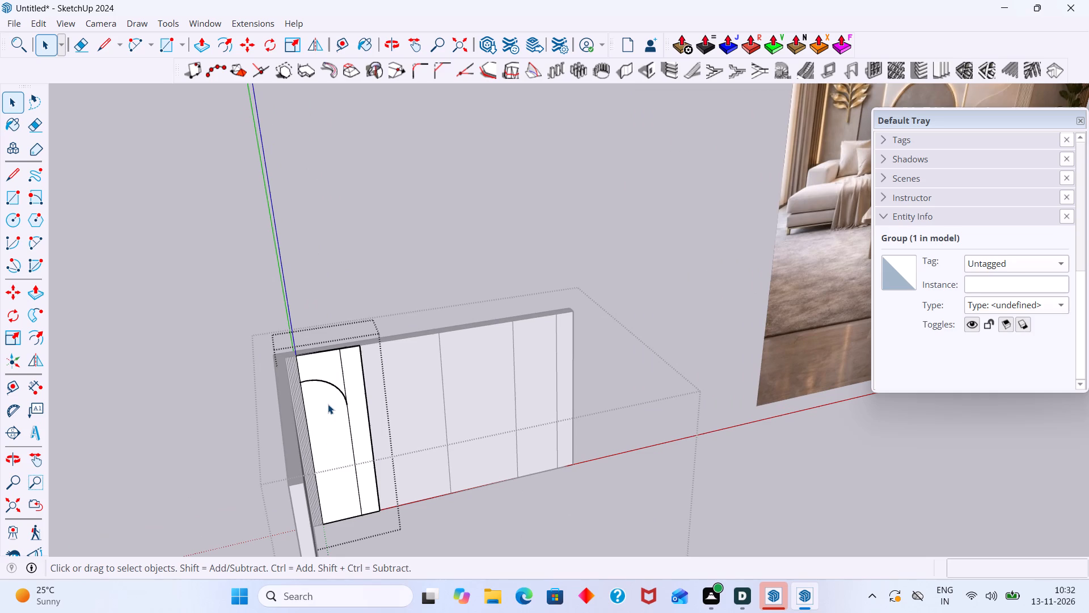
Reopen the wall panel group beside the fluted strip and delete the two-point arc near its top.
click(324, 406)
click(324, 406)
scroll(331, 401, down, 2)
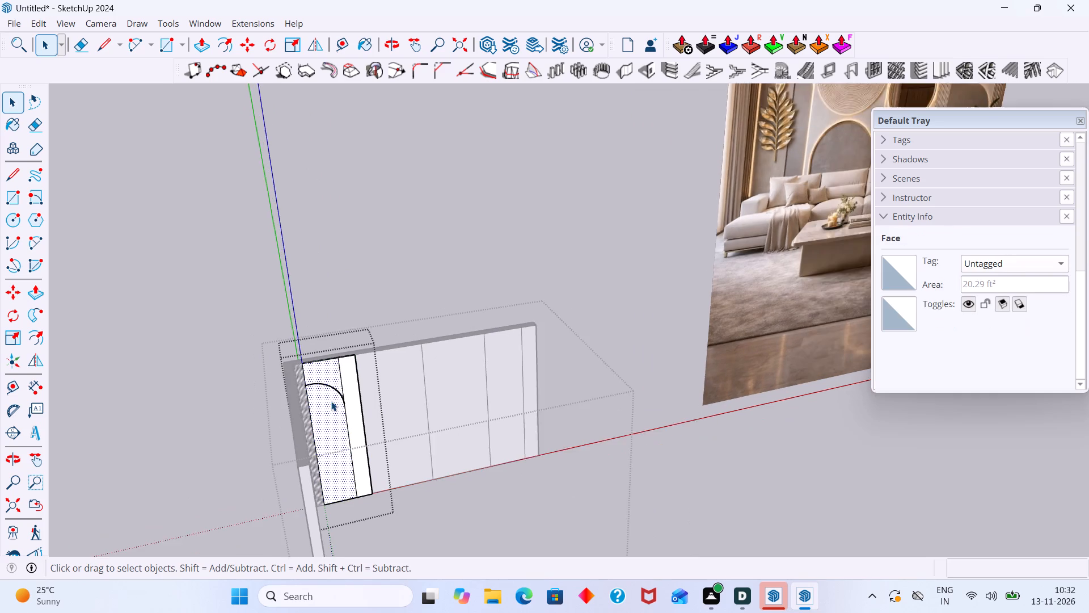
scroll(331, 401, down, 3)
middle_drag(333, 401, 318, 463)
scroll(314, 436, up, 5)
click(313, 435)
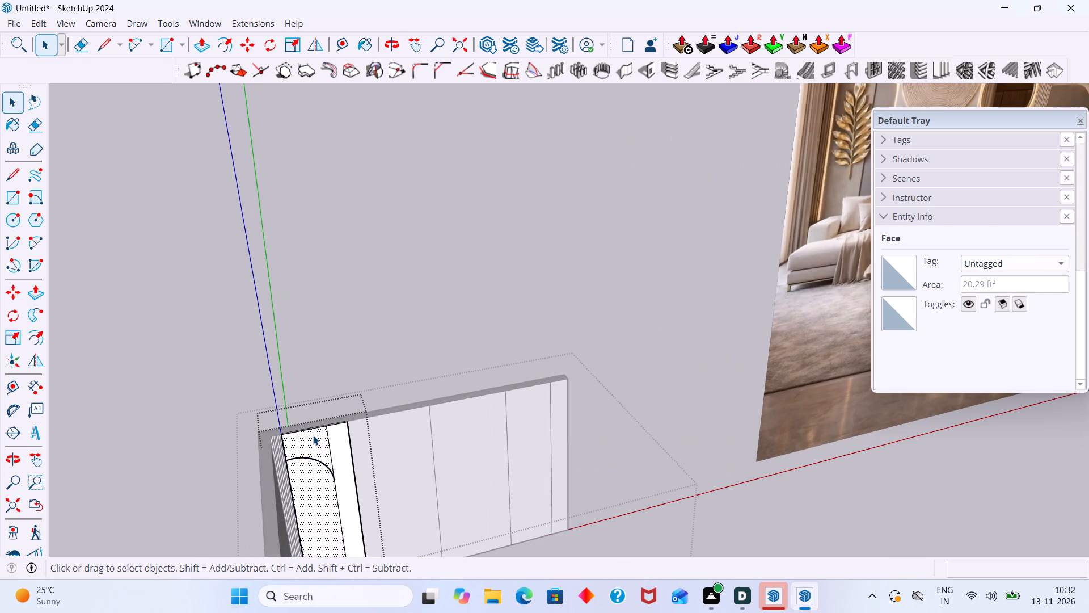
click(396, 360)
scroll(322, 447, up, 9)
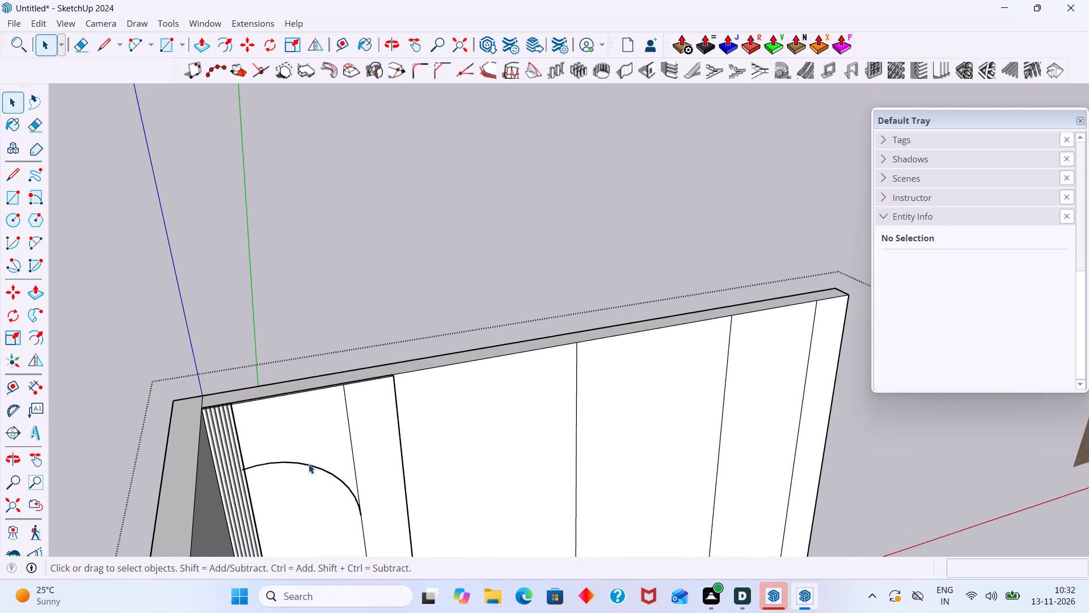
click(309, 464)
double_click(309, 464)
click(313, 465)
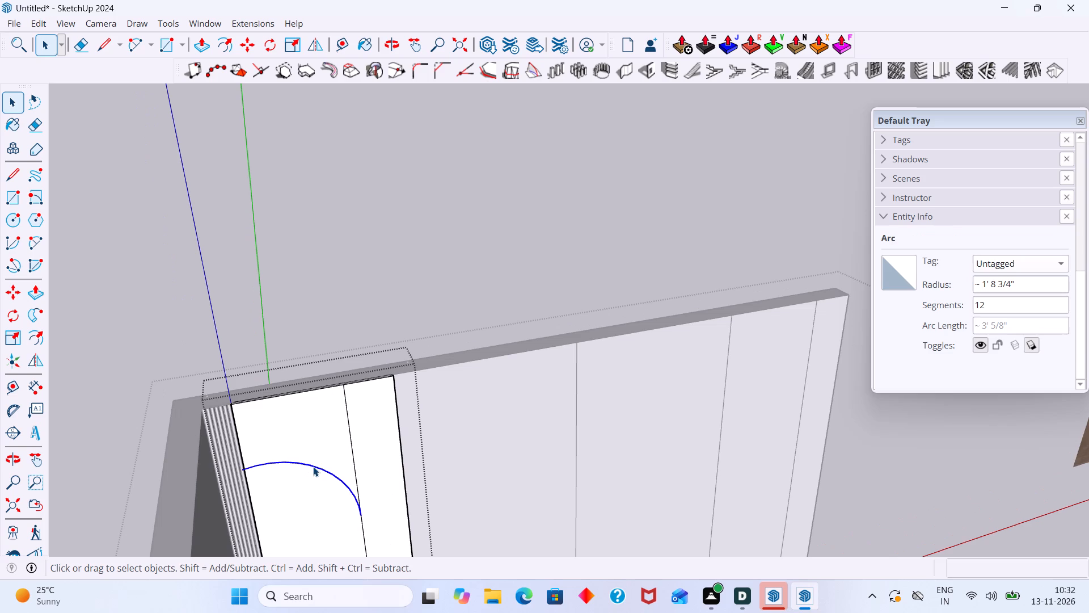
key(Delete)
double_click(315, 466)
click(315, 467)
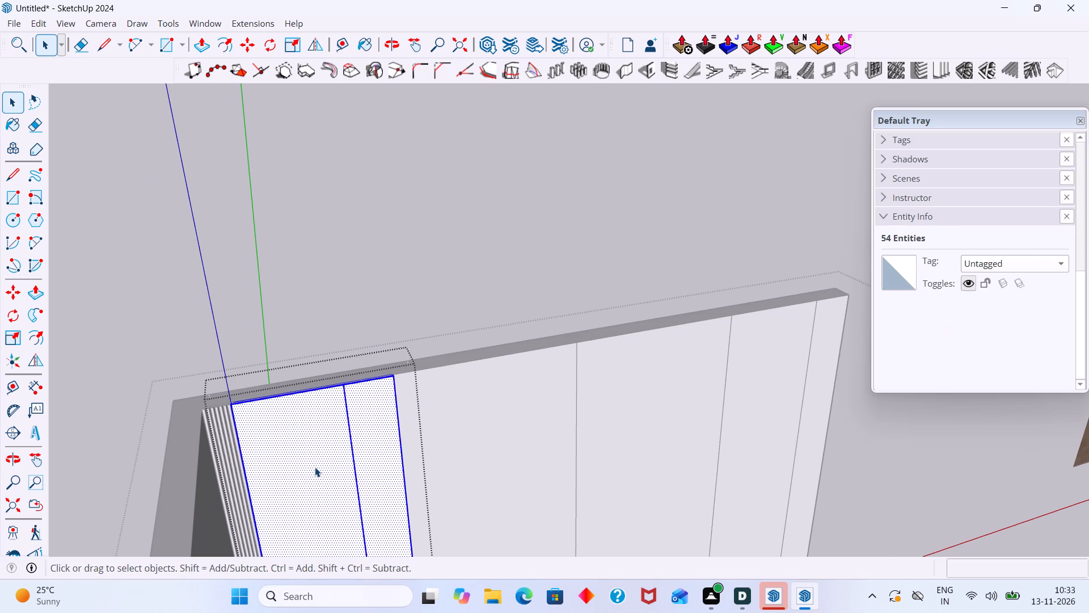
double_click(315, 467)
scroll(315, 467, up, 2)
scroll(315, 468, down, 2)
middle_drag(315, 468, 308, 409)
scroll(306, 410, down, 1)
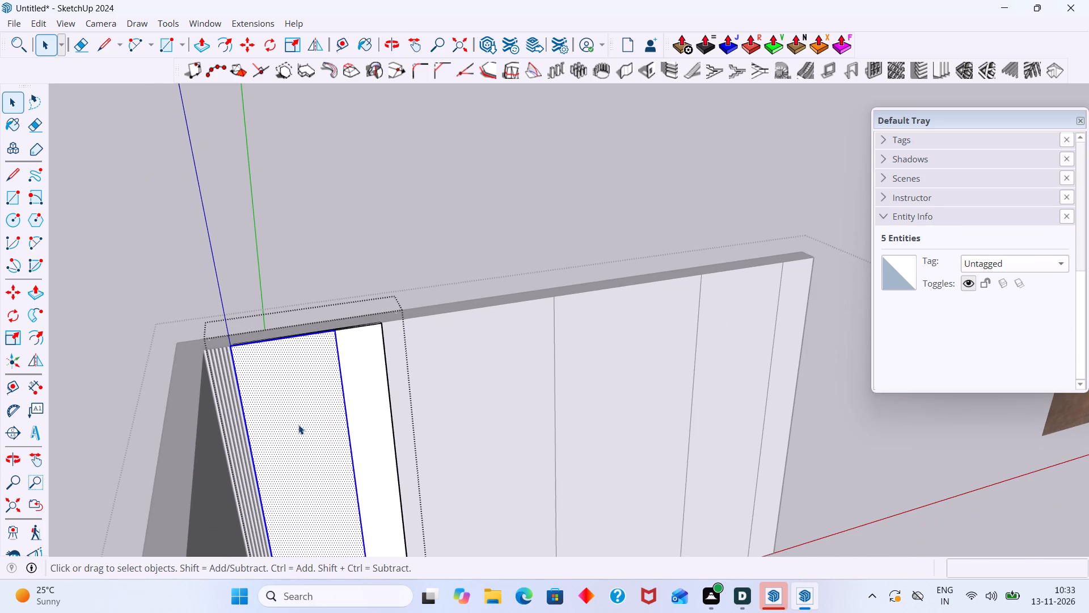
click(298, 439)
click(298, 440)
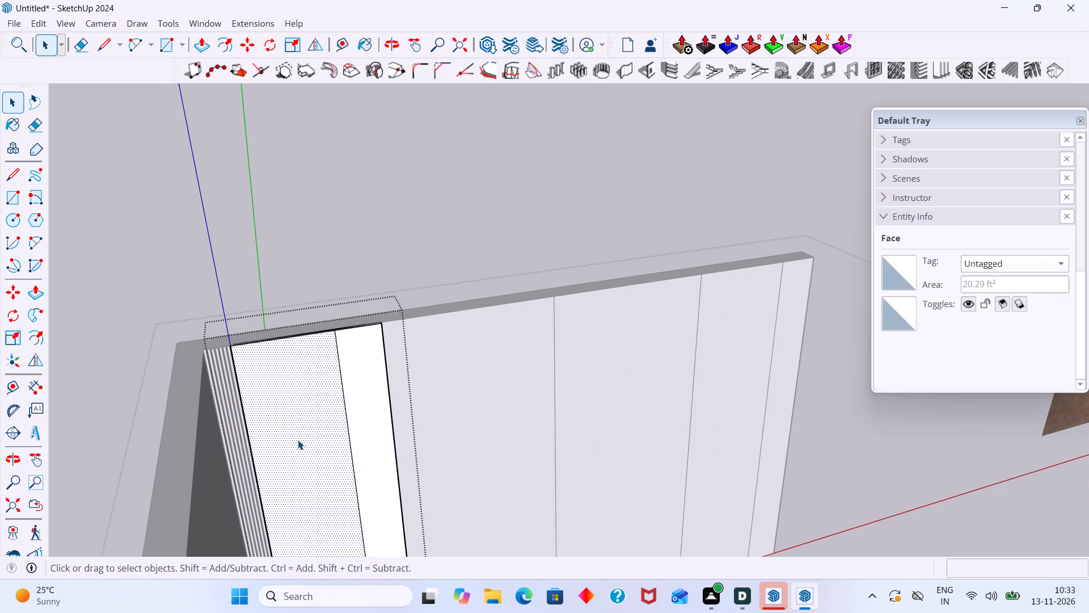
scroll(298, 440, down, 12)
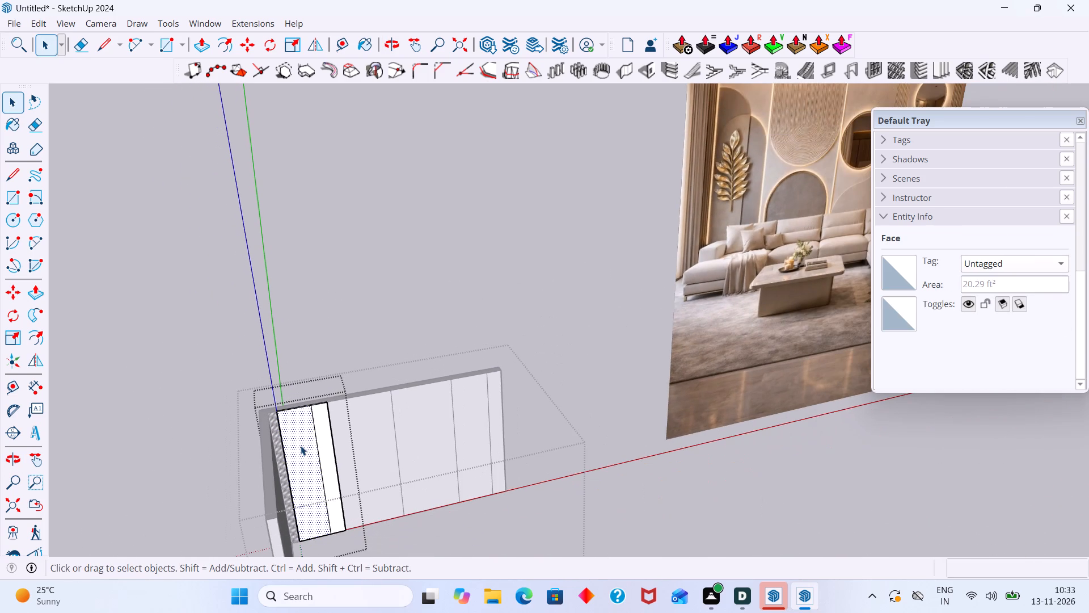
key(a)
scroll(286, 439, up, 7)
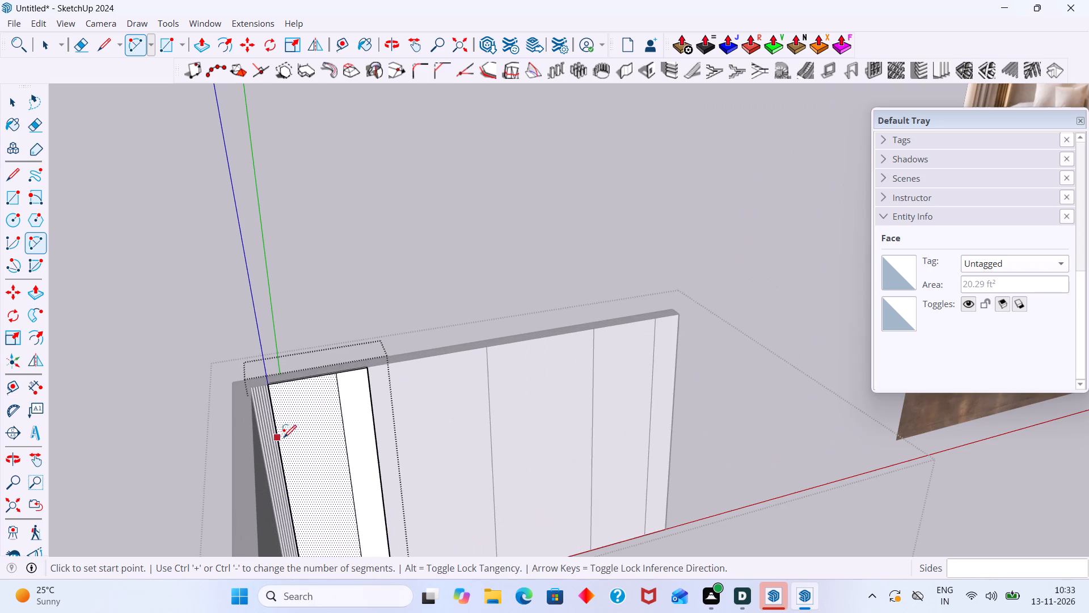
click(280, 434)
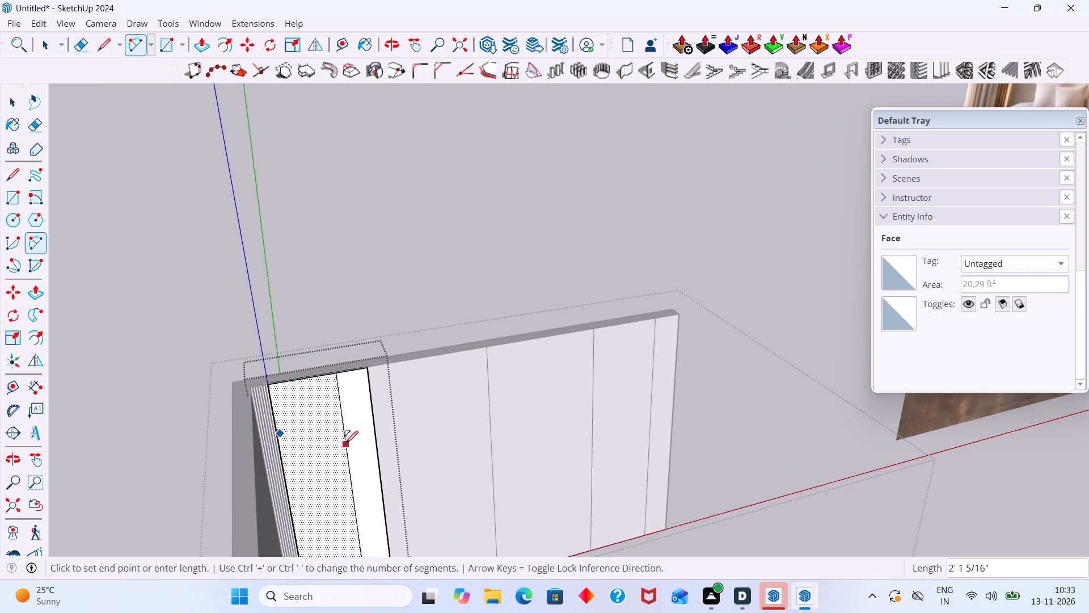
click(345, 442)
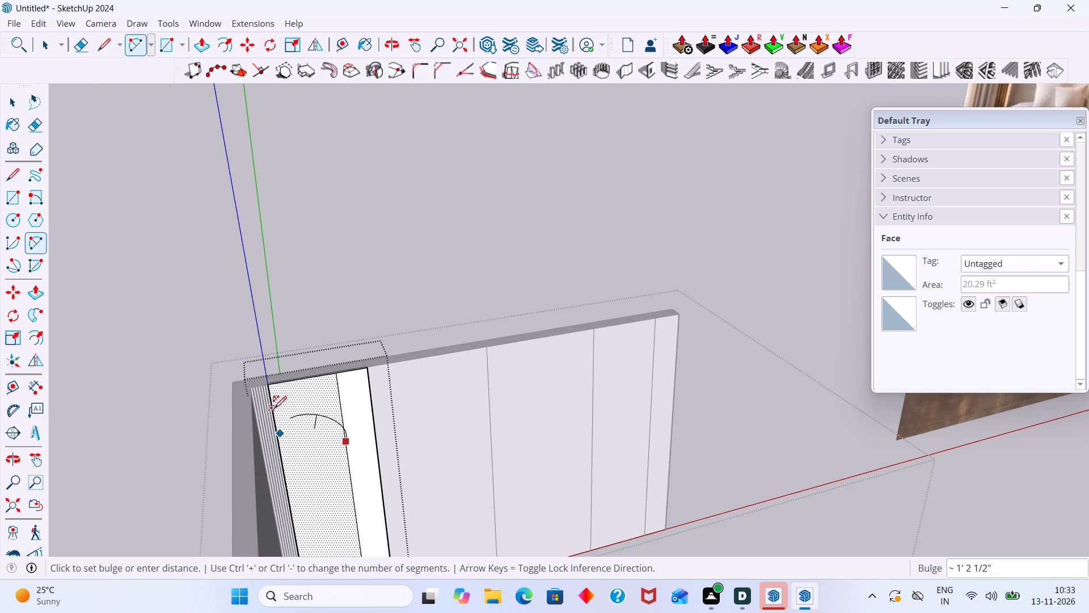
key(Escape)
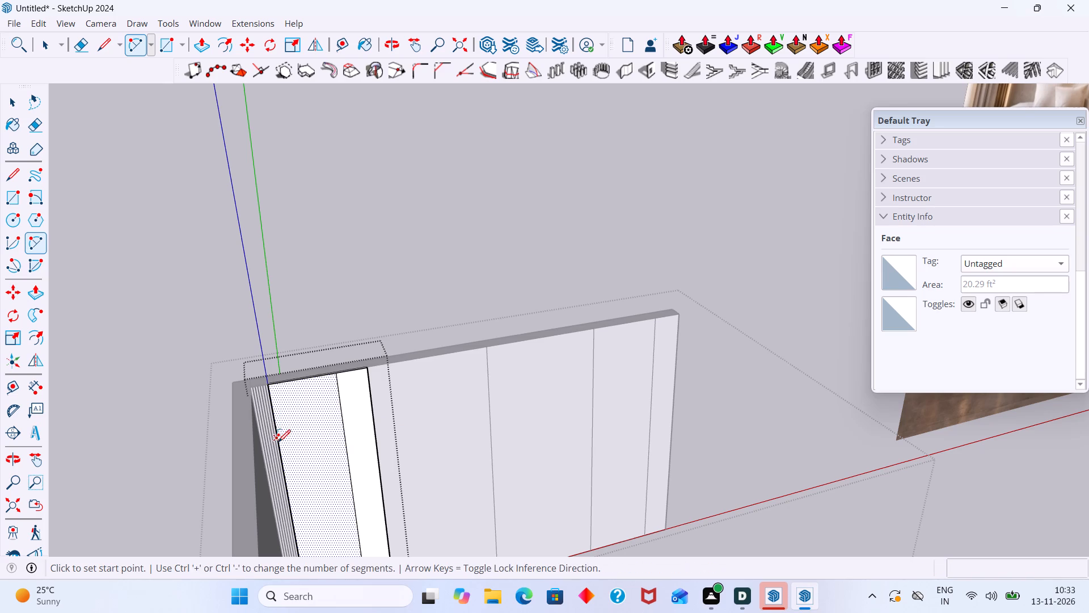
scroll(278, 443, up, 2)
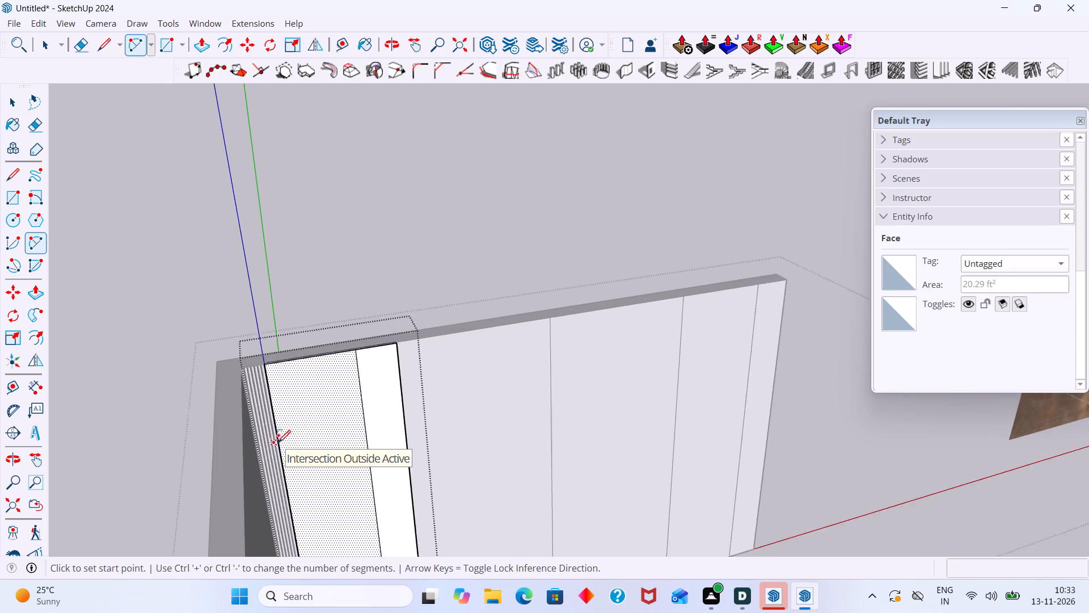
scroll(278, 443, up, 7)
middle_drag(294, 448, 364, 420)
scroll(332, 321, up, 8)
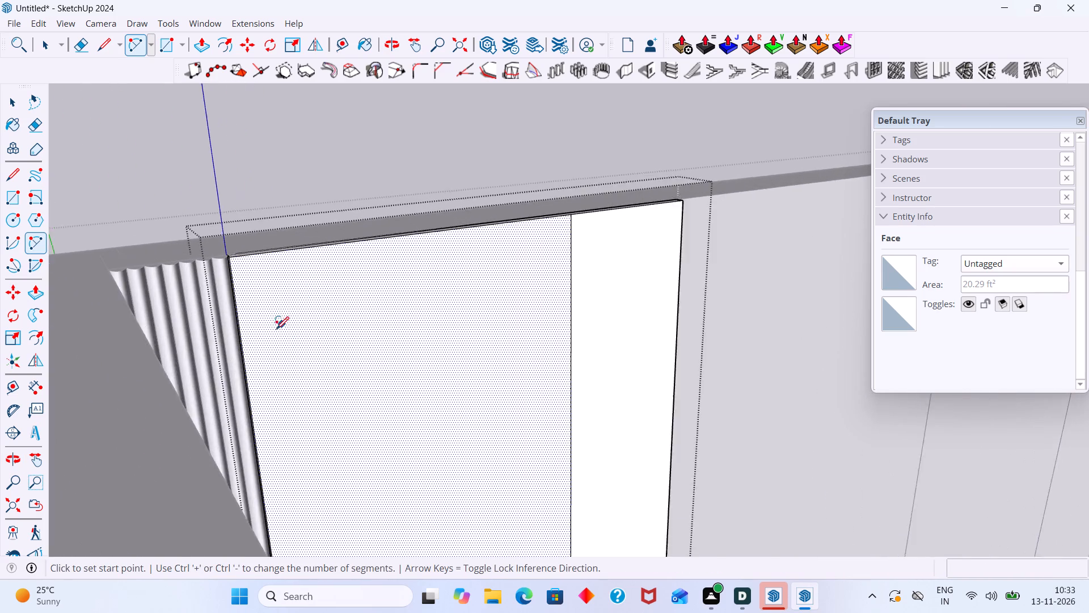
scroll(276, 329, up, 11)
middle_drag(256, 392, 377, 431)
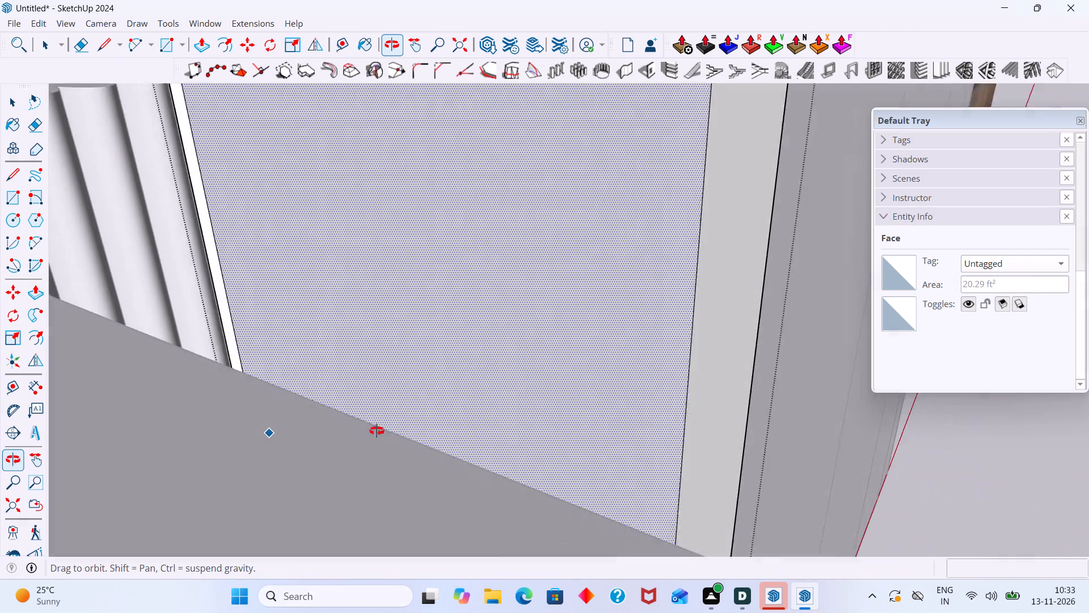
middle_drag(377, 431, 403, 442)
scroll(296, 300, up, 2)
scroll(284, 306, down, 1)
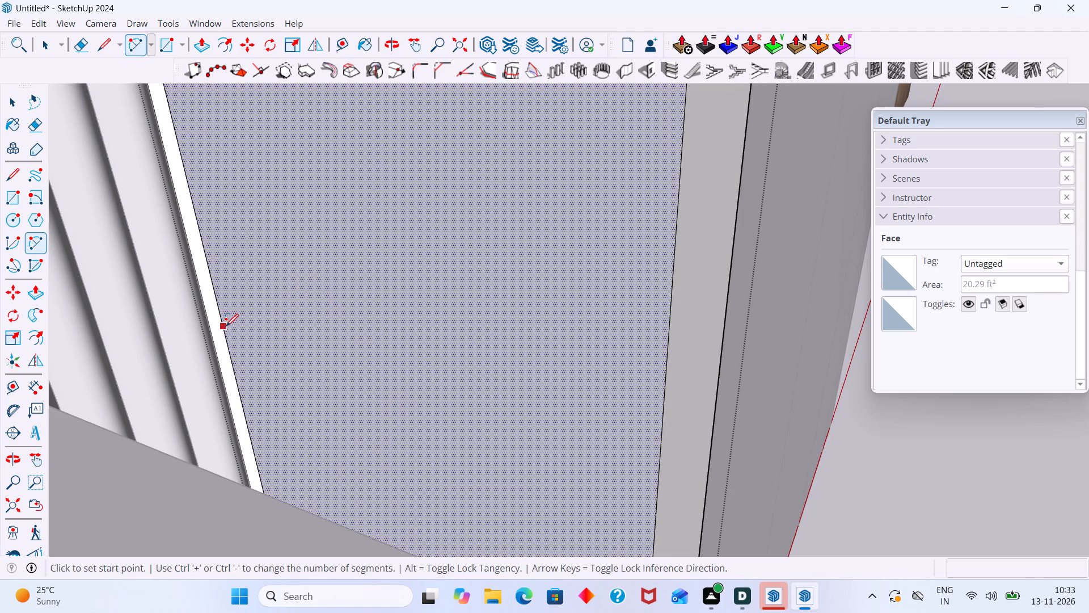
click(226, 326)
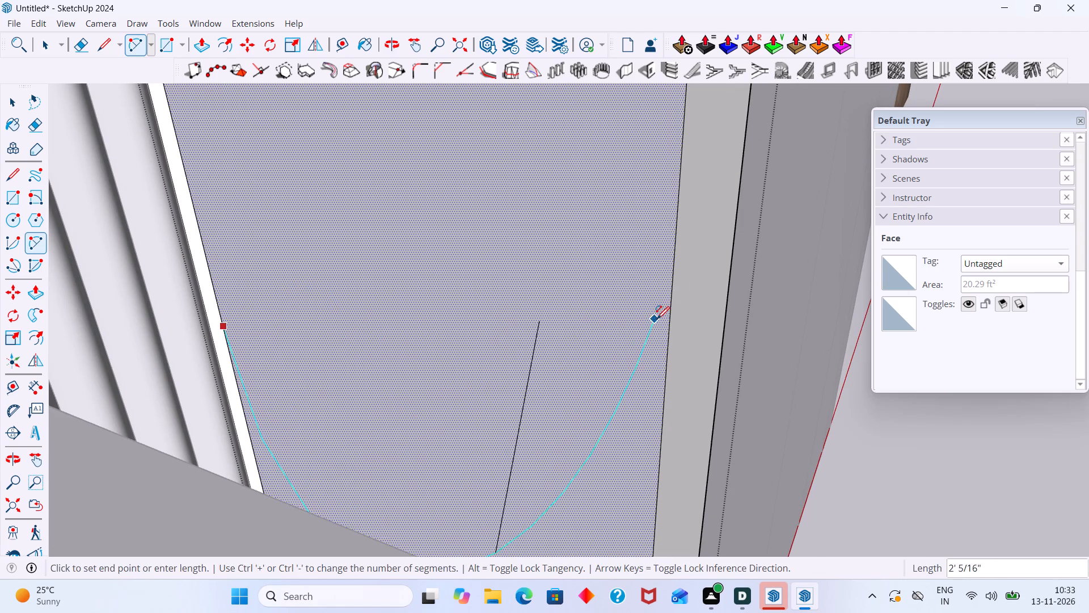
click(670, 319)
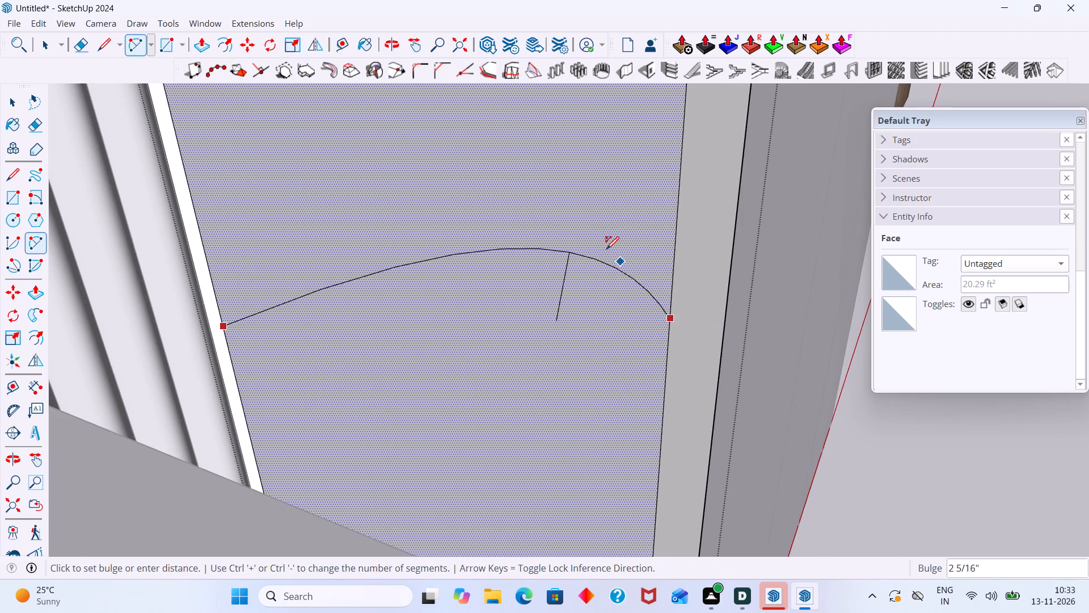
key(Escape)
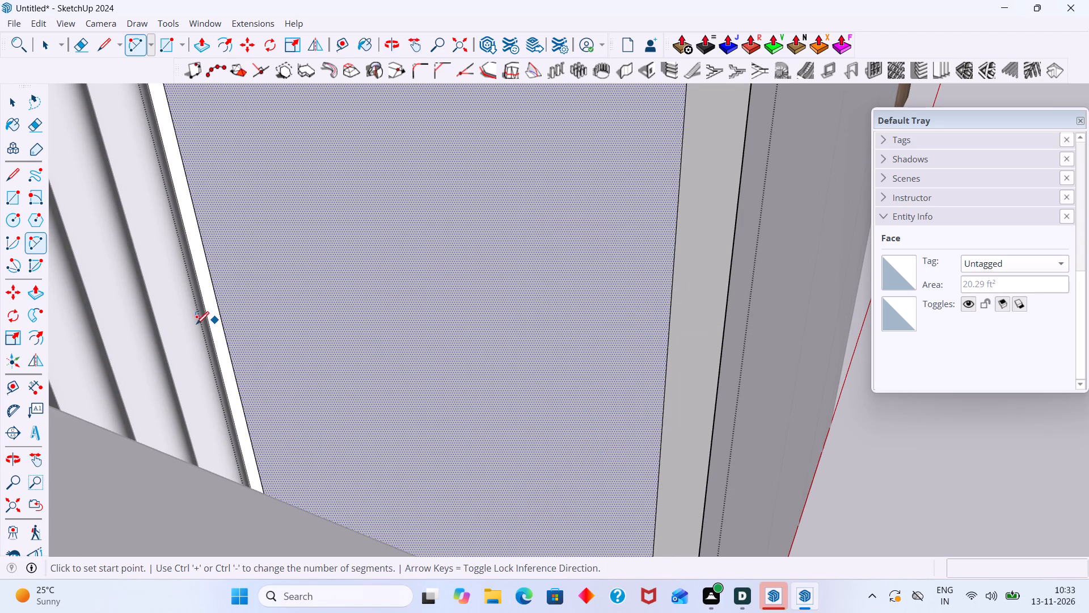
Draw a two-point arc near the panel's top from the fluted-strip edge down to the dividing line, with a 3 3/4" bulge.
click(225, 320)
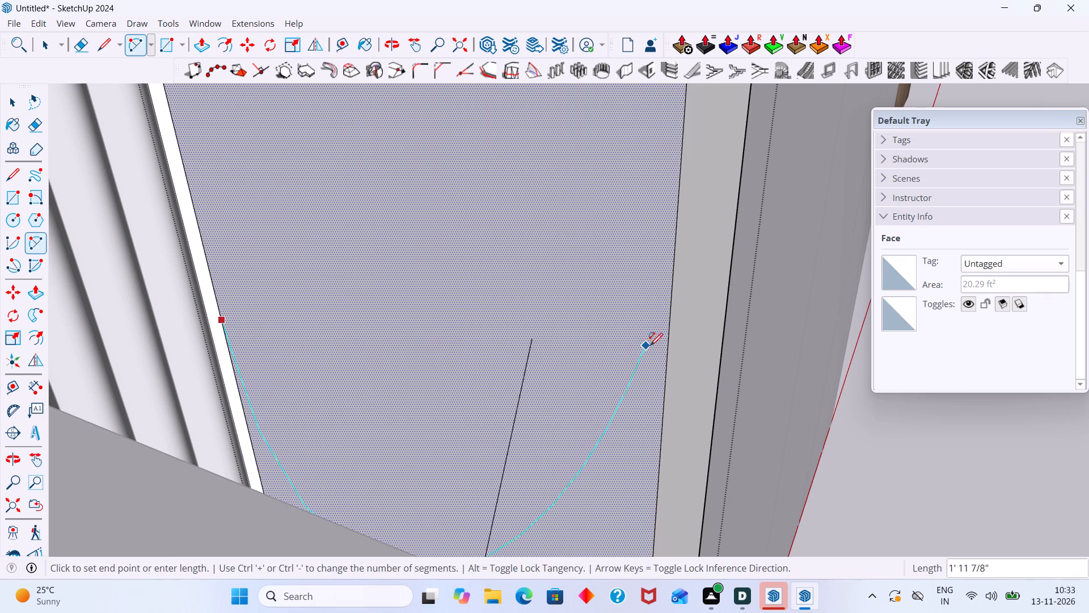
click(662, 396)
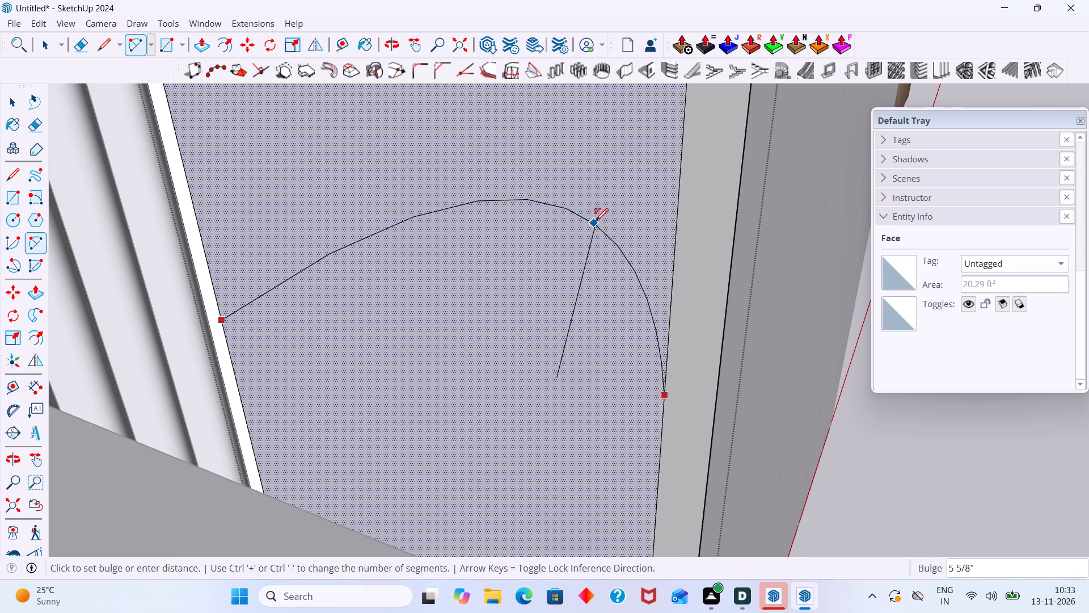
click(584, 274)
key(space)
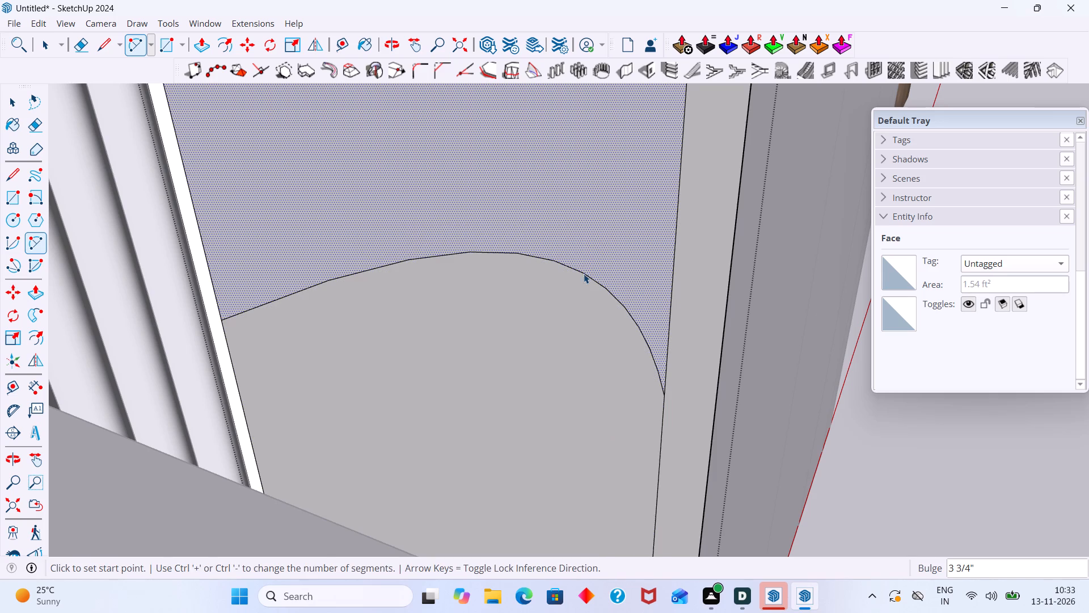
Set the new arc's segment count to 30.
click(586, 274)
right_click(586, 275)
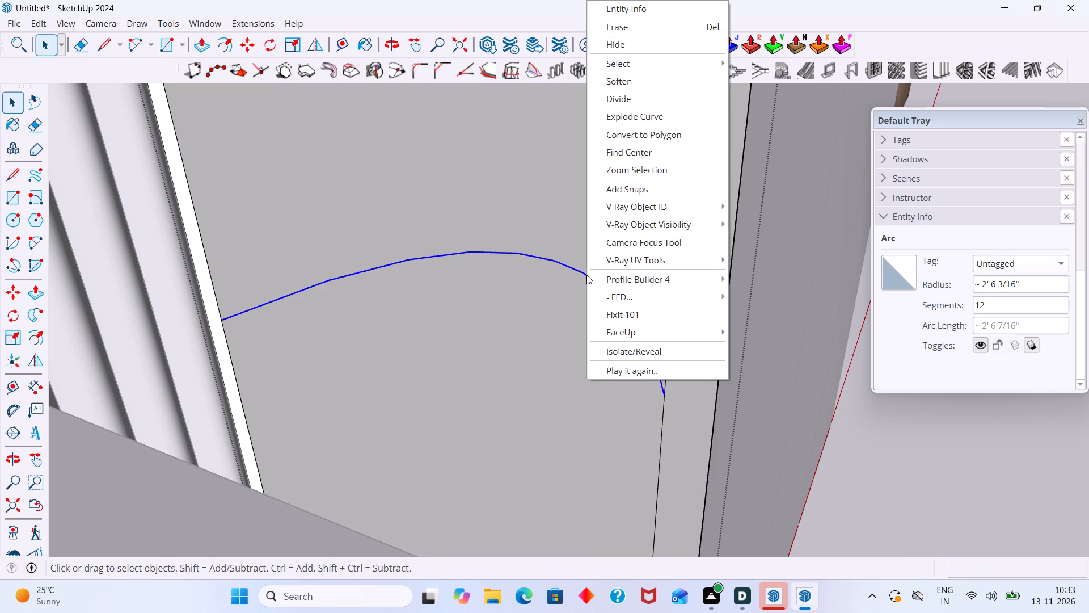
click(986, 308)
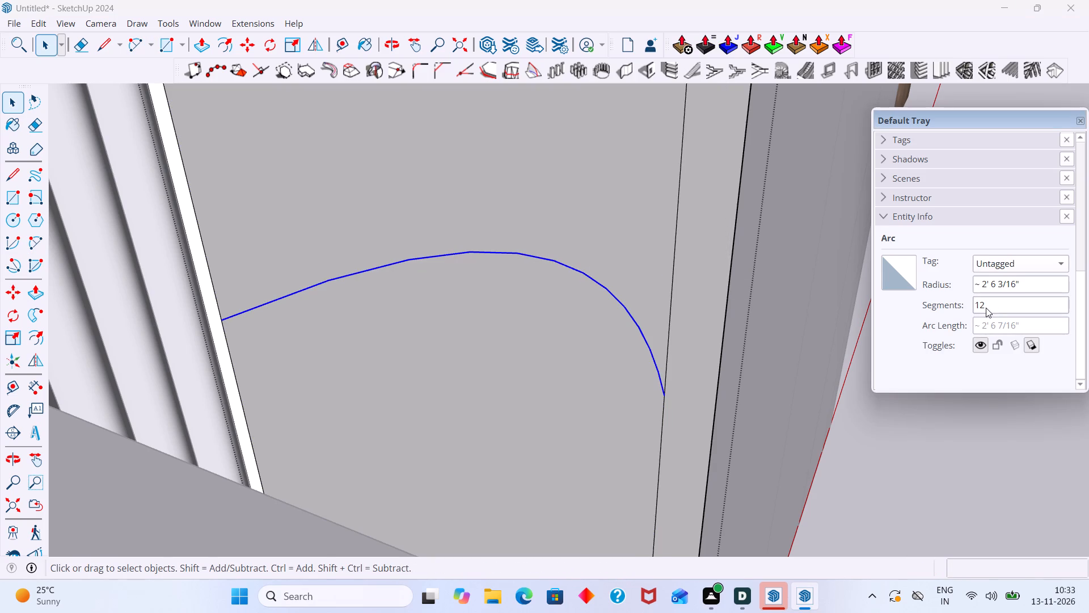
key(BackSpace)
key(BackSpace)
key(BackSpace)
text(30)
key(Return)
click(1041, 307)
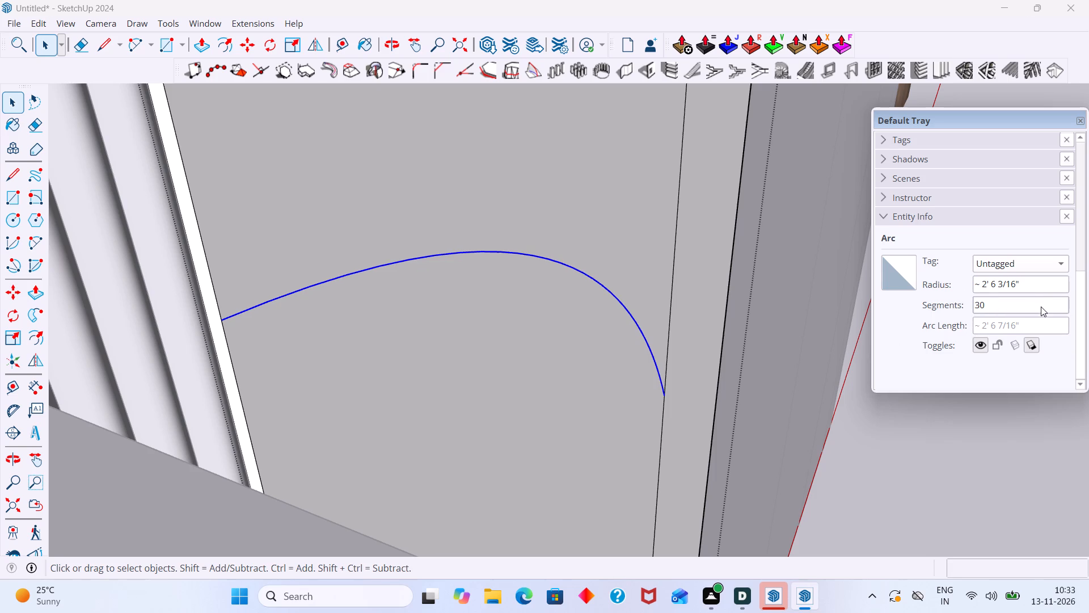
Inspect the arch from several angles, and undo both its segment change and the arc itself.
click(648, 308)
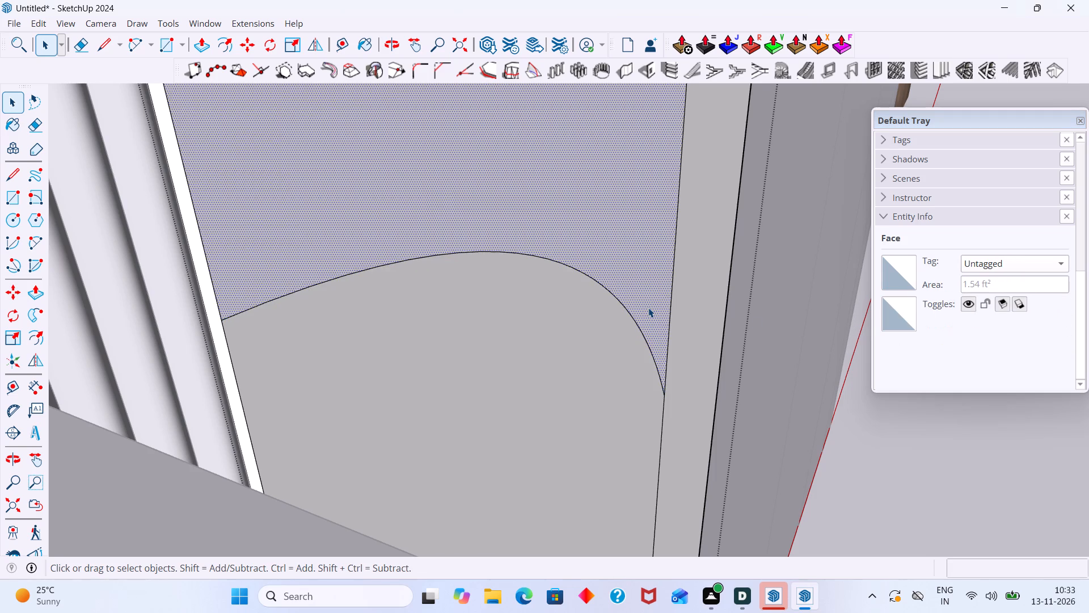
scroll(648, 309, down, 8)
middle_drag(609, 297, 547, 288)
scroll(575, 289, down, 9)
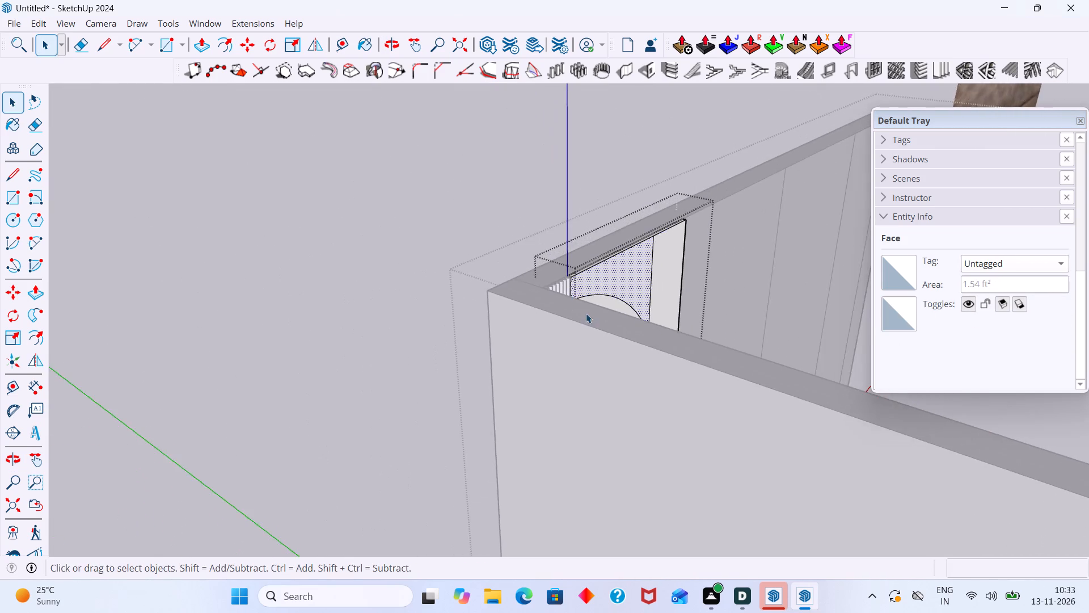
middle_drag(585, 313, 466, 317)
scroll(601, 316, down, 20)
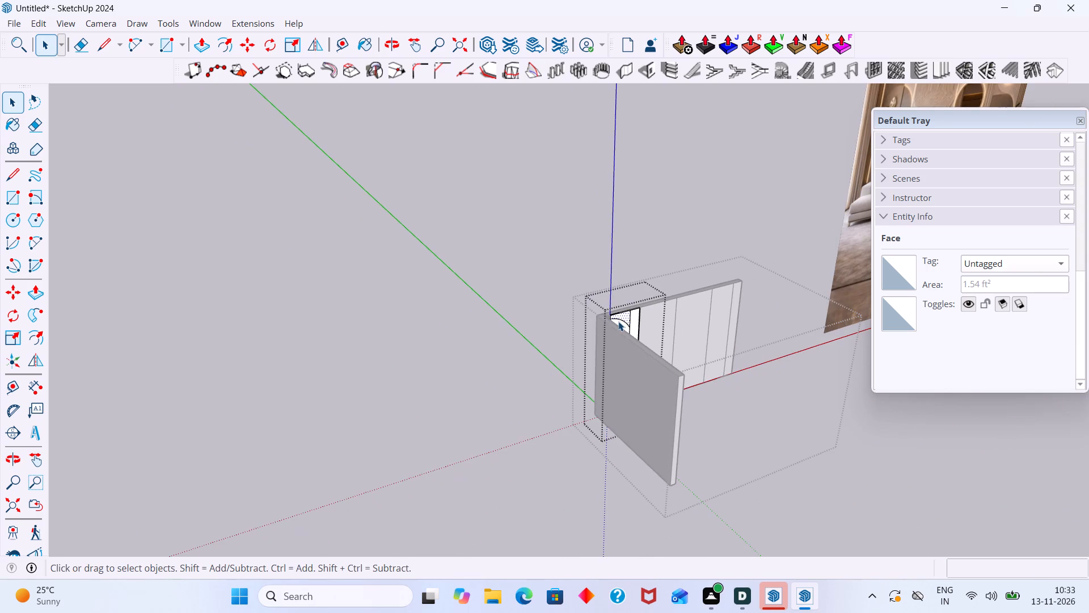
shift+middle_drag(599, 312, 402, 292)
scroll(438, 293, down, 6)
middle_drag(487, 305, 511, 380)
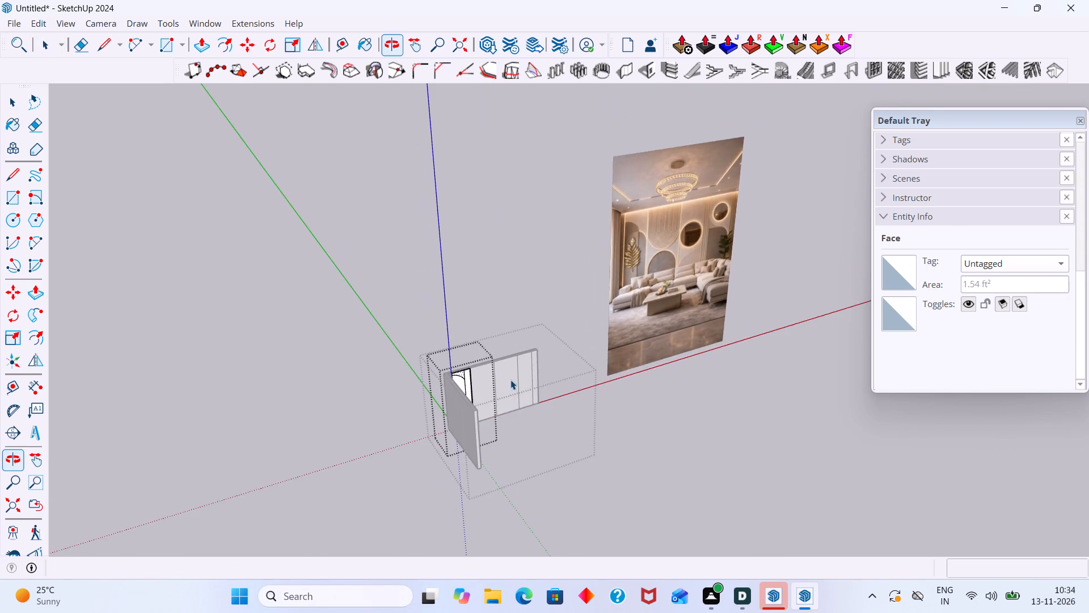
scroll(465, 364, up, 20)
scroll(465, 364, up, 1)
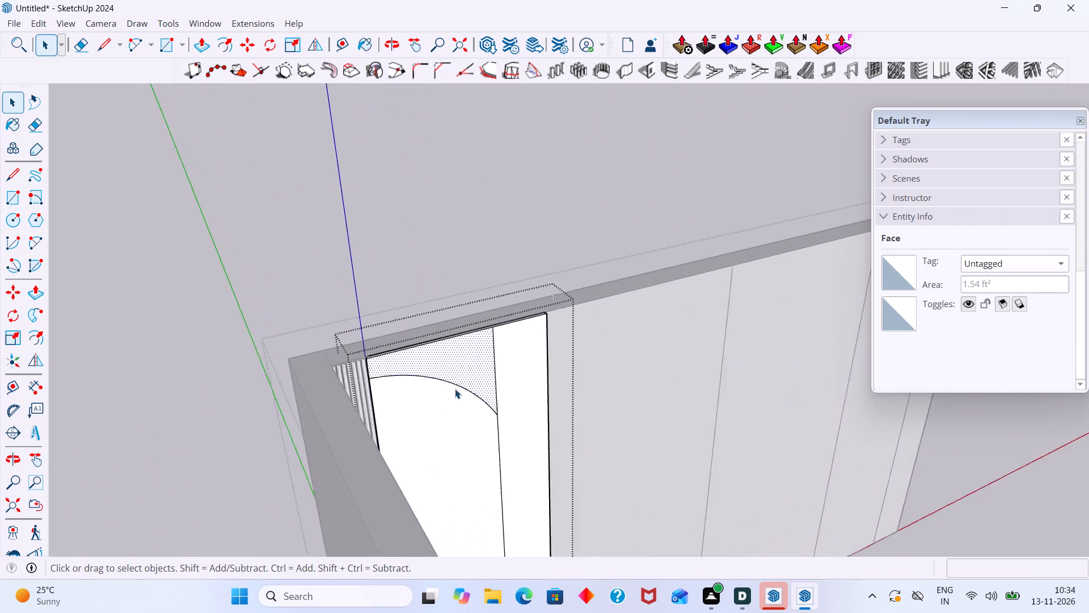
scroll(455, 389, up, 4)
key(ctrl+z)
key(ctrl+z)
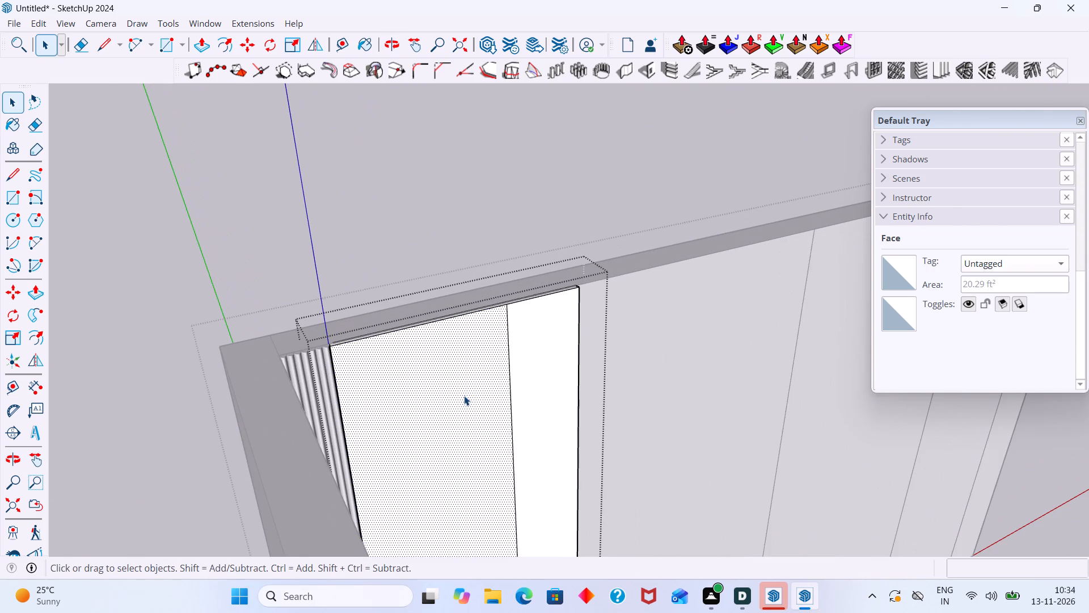
Draw a two-point arc, tangent to the dividing line, across the panel's upper part to the fluted-strip edge, spanning about 2' 8 11/16".
scroll(464, 396, down, 5)
shift+middle_drag(461, 407, 440, 376)
scroll(431, 391, up, 4)
click(411, 402)
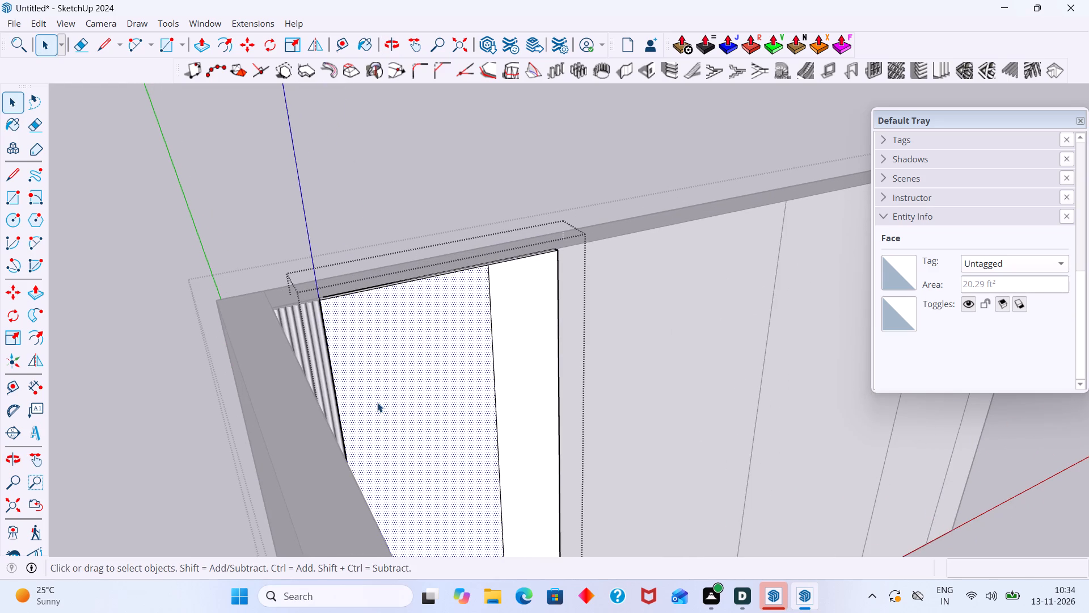
key(a)
scroll(341, 418, up, 6)
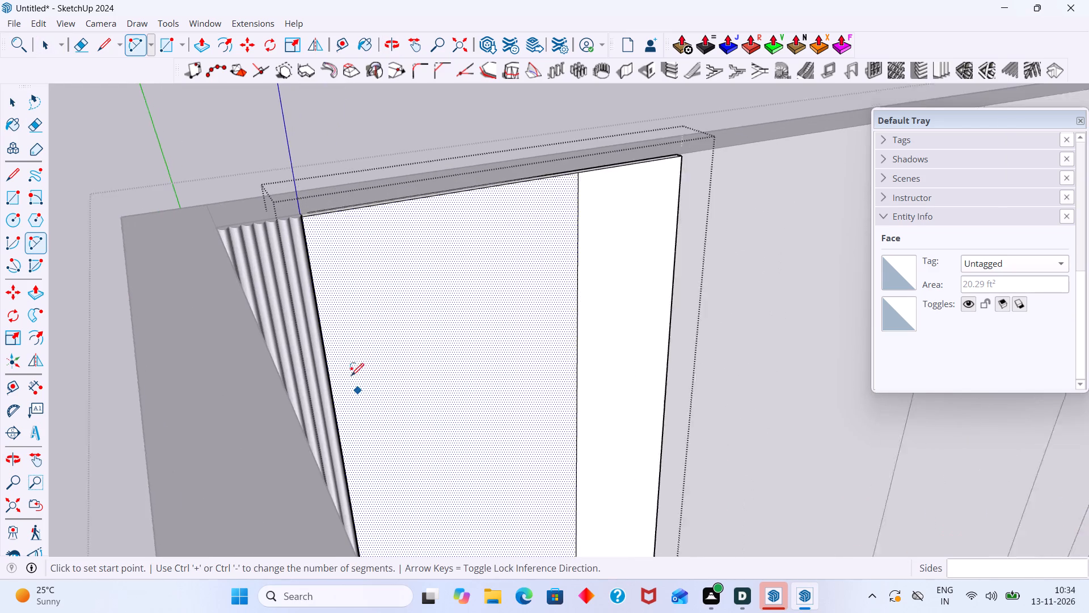
scroll(484, 450, down, 17)
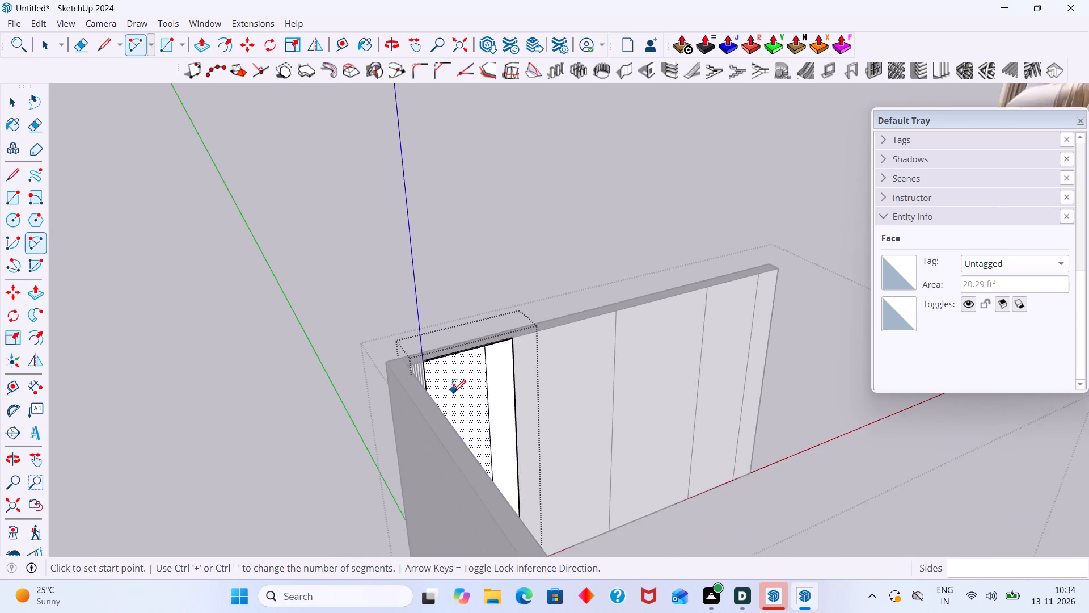
scroll(453, 392, down, 12)
middle_drag(468, 413, 440, 403)
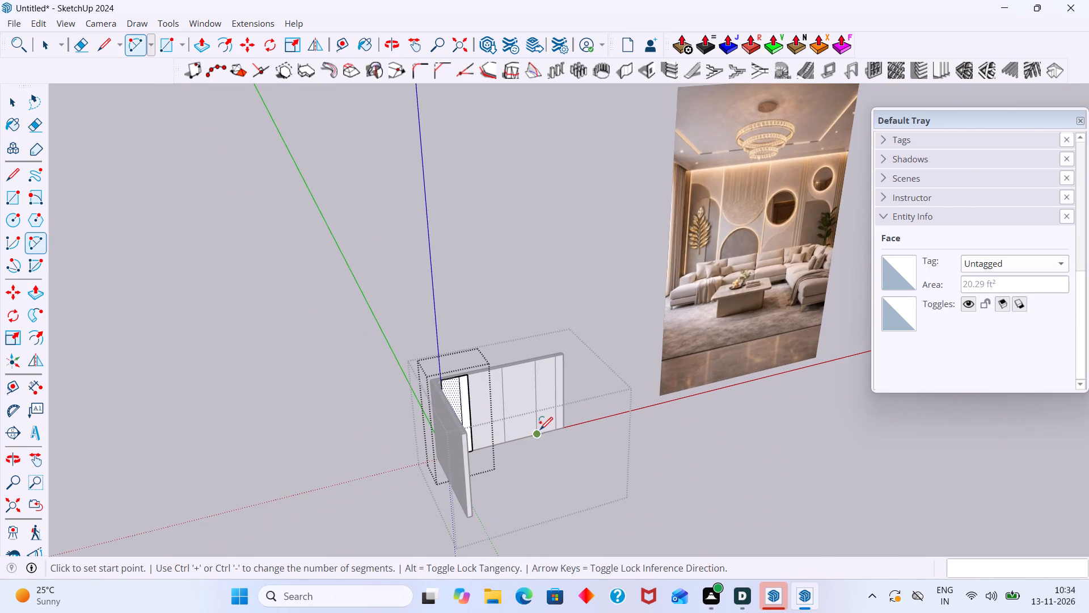
middle_drag(472, 413, 463, 414)
scroll(460, 413, up, 10)
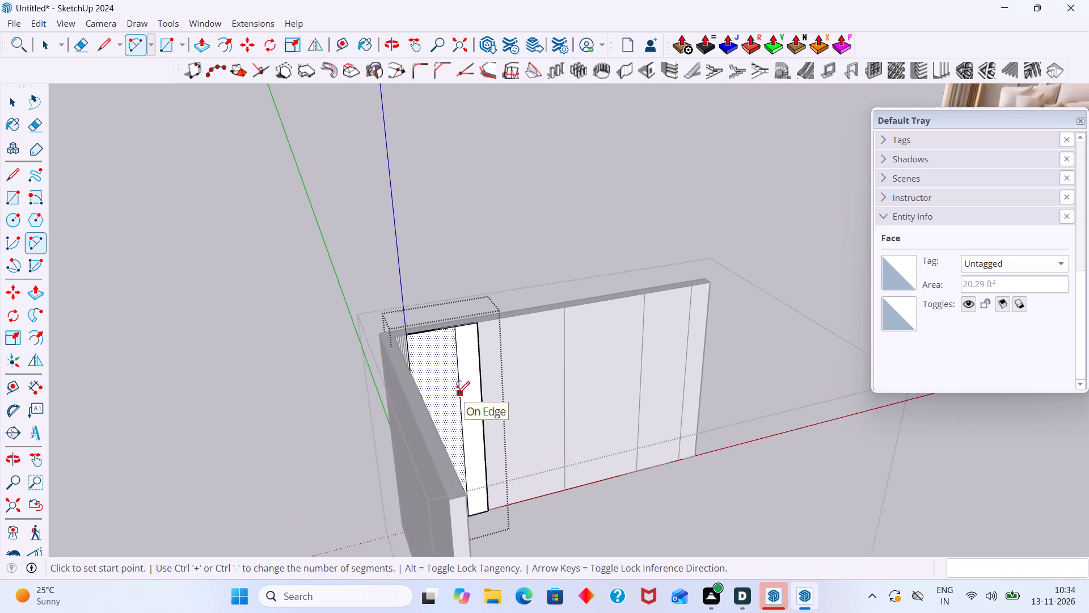
scroll(457, 394, up, 1)
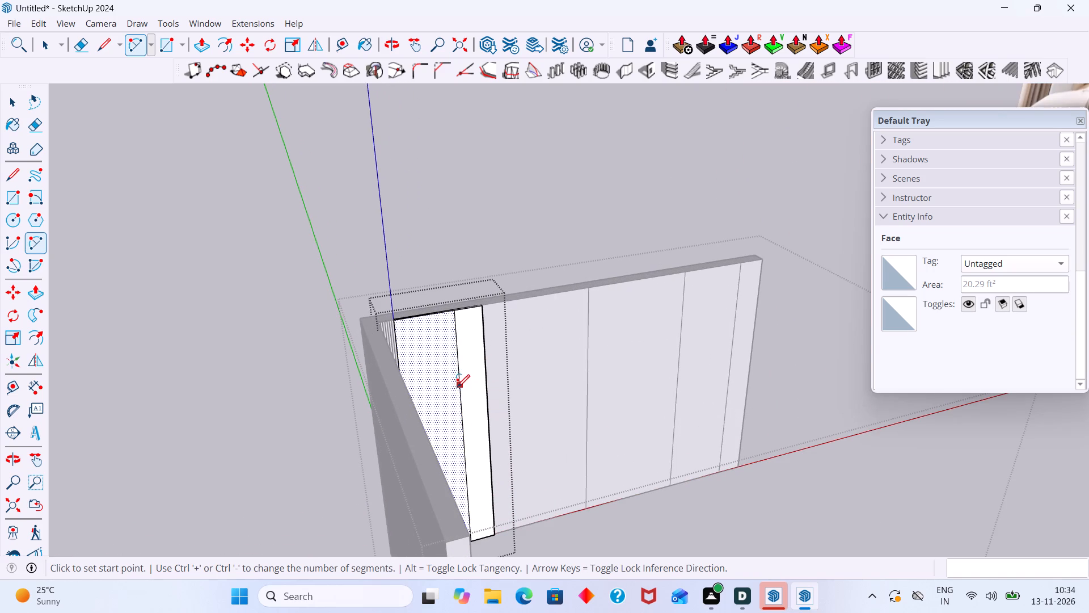
click(458, 387)
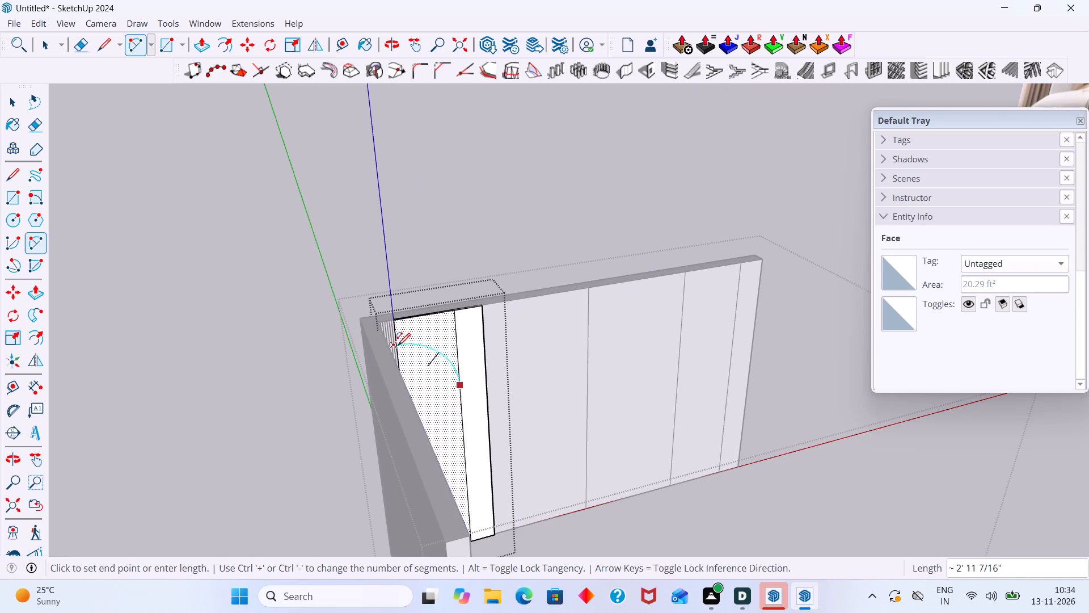
scroll(398, 346, up, 15)
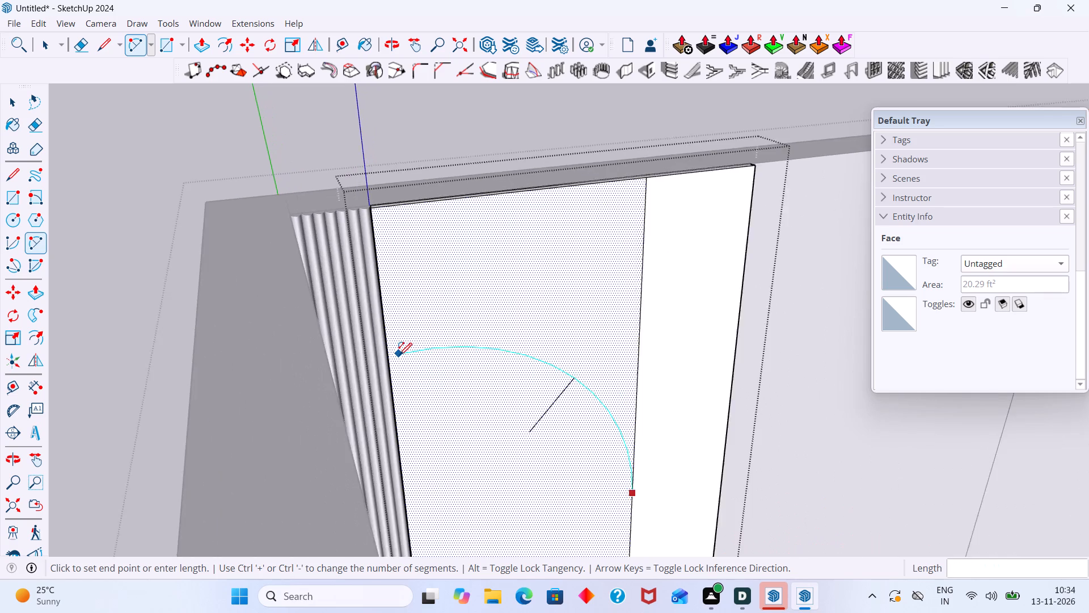
scroll(399, 355, up, 5)
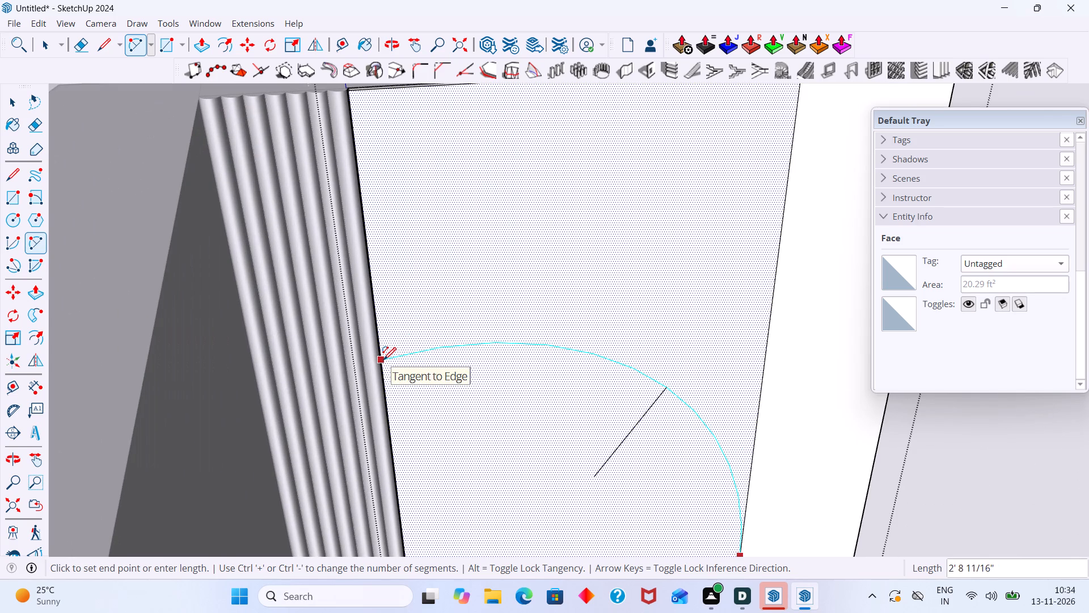
double_click(383, 360)
key(space)
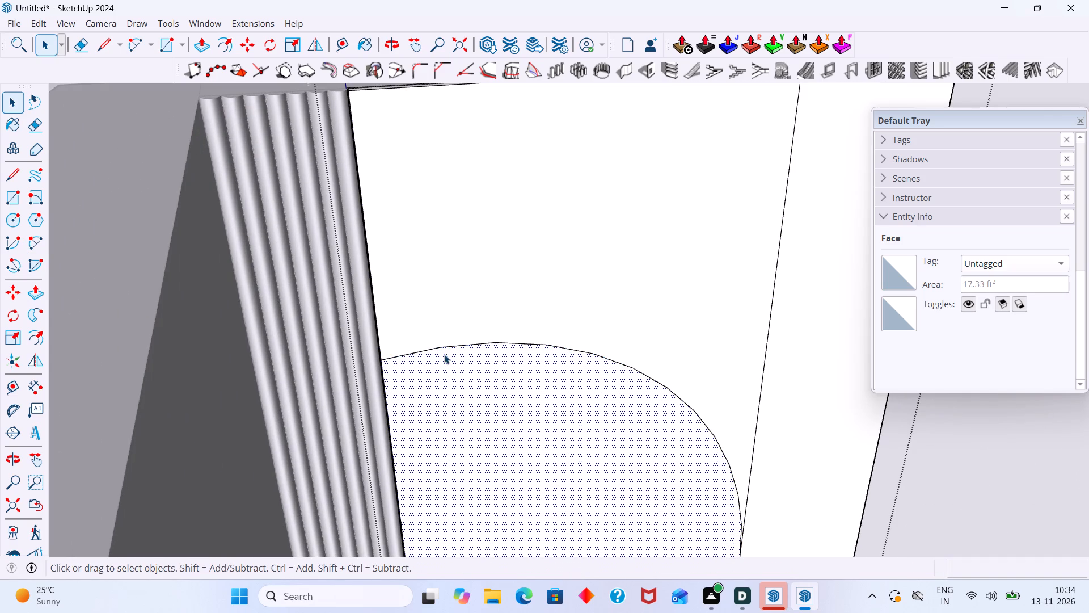
Set the new arc's segment count to 30.
click(443, 348)
right_click(443, 348)
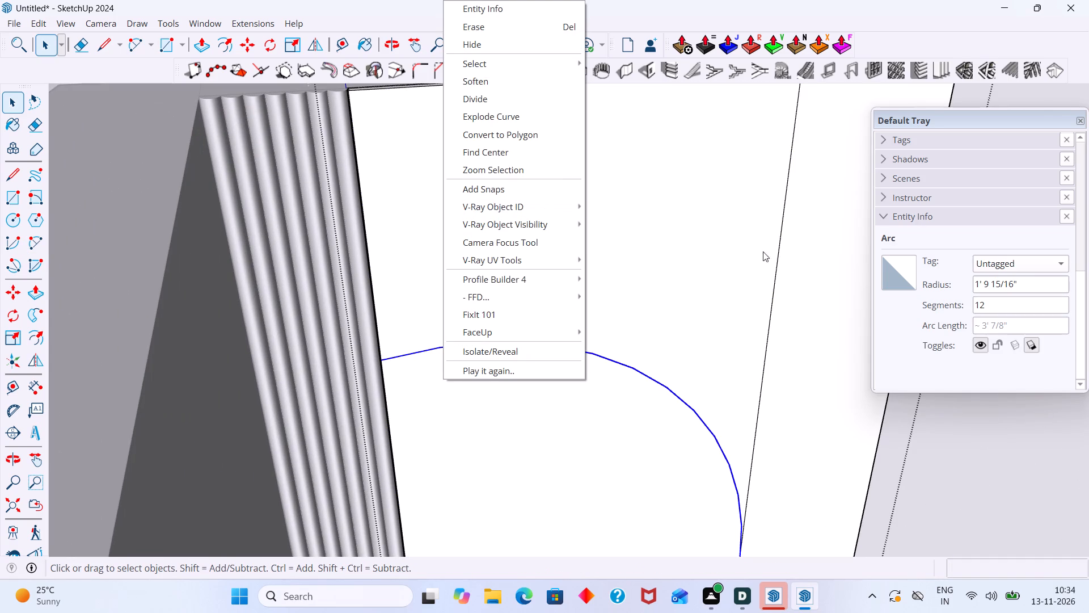
click(989, 299)
key(BackSpace)
key(BackSpace)
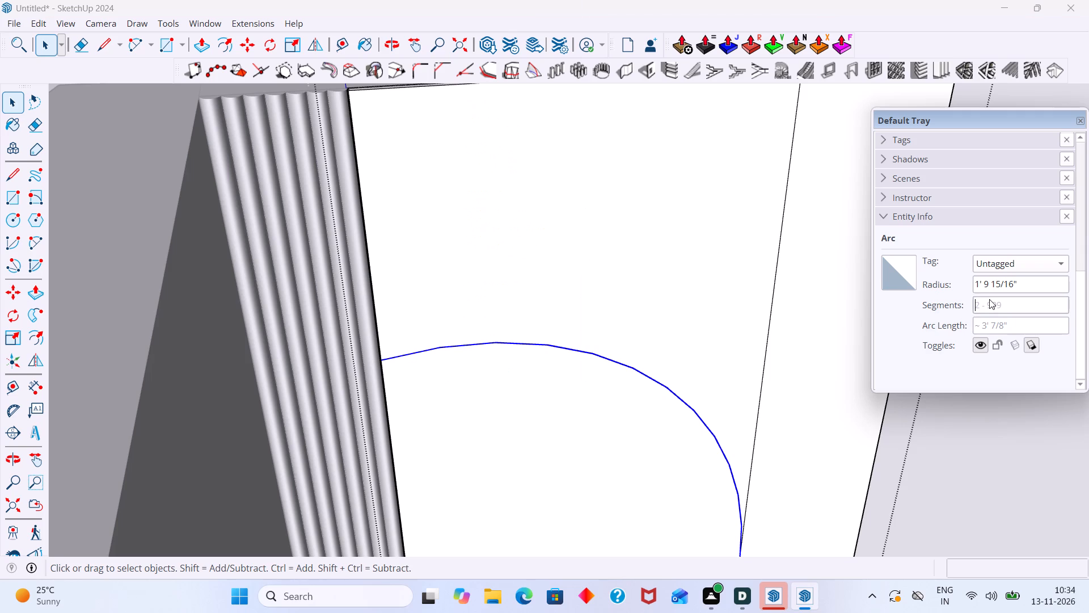
text(30)
key(Return)
click(805, 364)
Close the panel group and examine the arch on the wall panel against the reference image.
scroll(715, 378, down, 3)
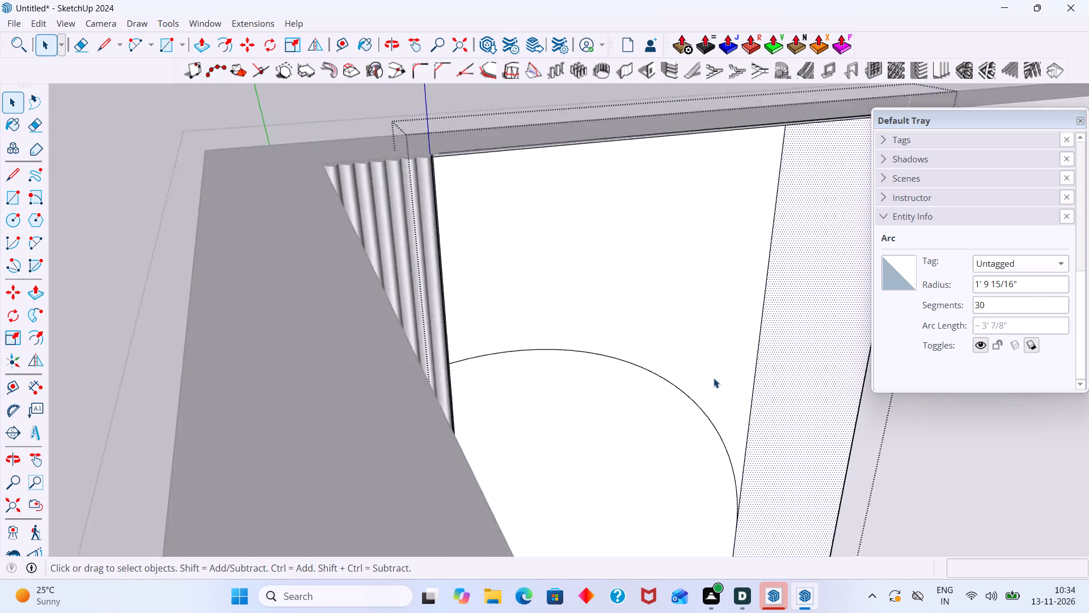
scroll(714, 378, down, 11)
middle_drag(709, 376, 672, 377)
click(788, 205)
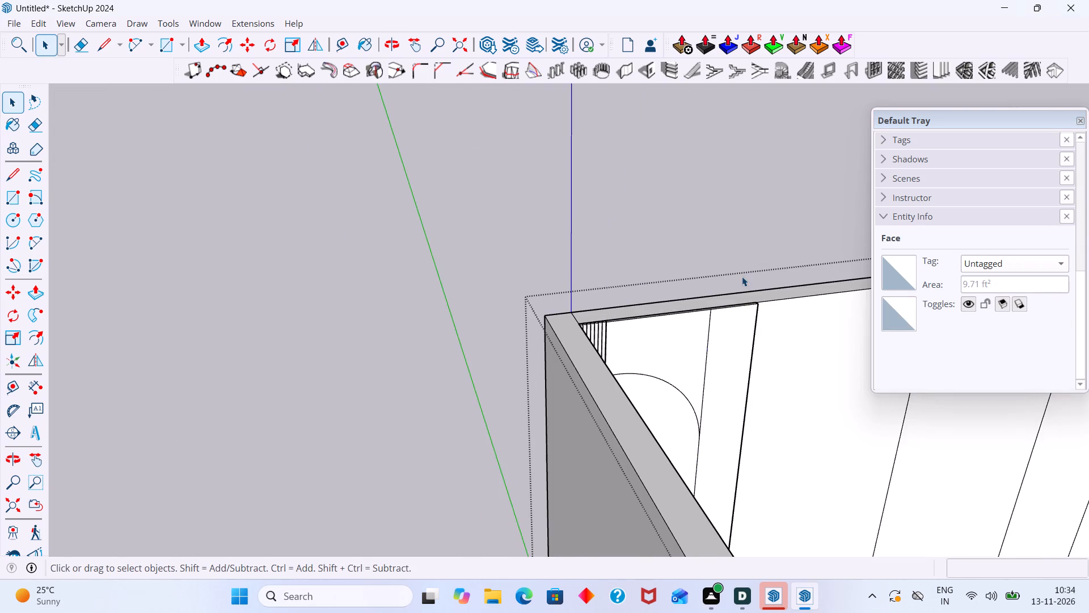
scroll(742, 276, down, 3)
shift+middle_drag(707, 285, 621, 283)
scroll(621, 283, down, 11)
shift+middle_drag(615, 283, 455, 276)
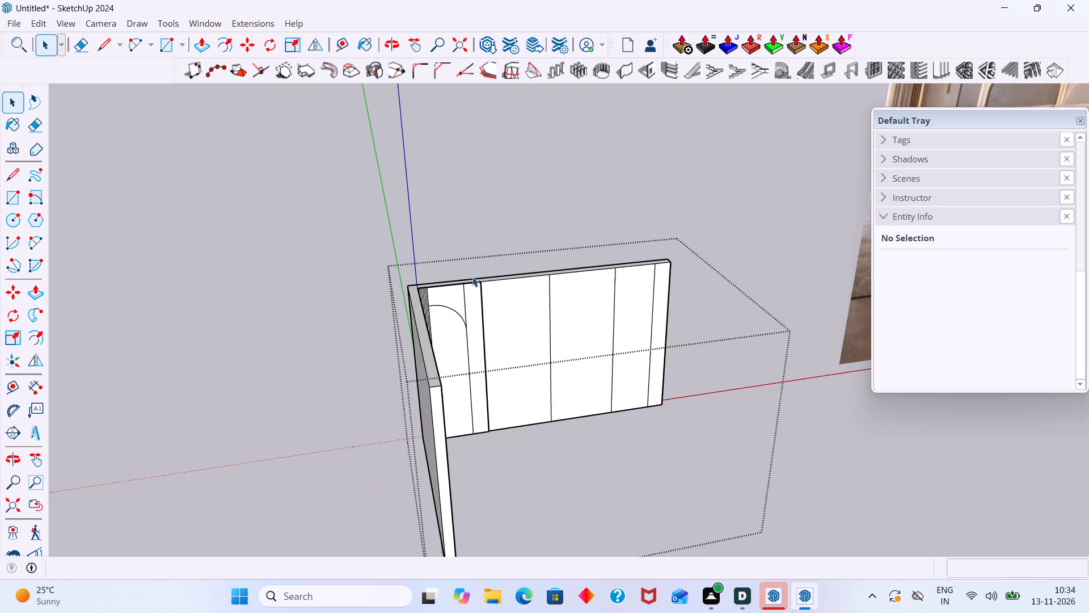
scroll(476, 275, down, 11)
shift+middle_drag(495, 282, 463, 321)
middle_drag(429, 328, 417, 328)
scroll(440, 351, up, 3)
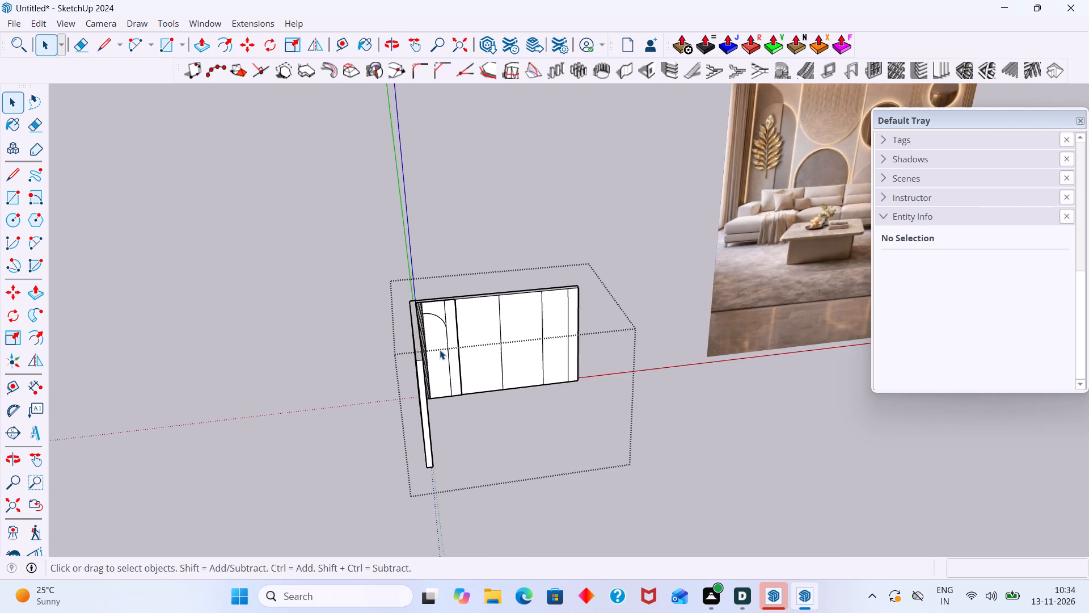
scroll(440, 350, down, 2)
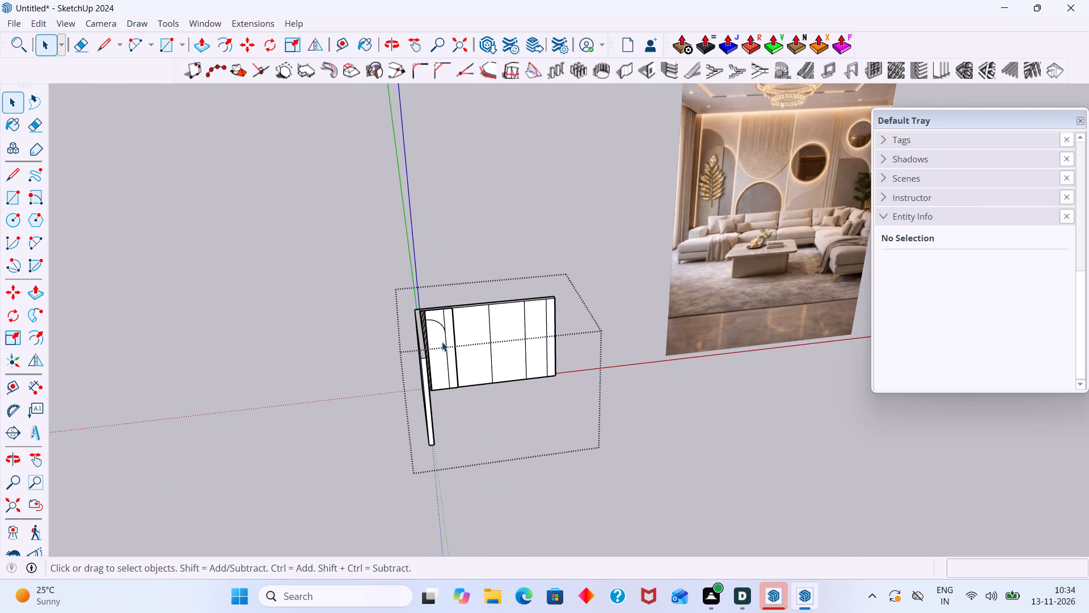
scroll(438, 330, up, 6)
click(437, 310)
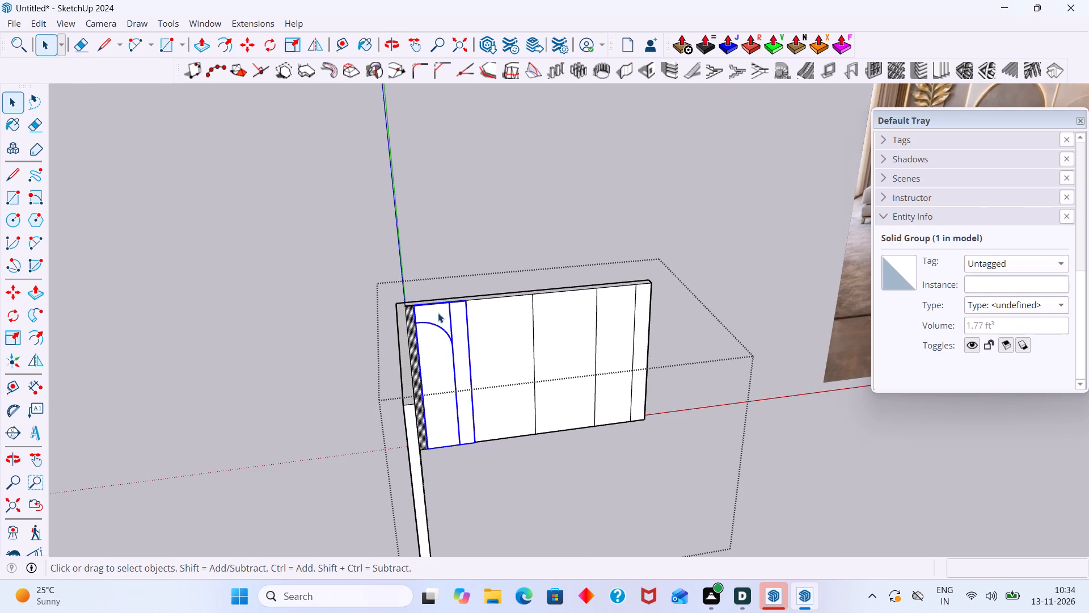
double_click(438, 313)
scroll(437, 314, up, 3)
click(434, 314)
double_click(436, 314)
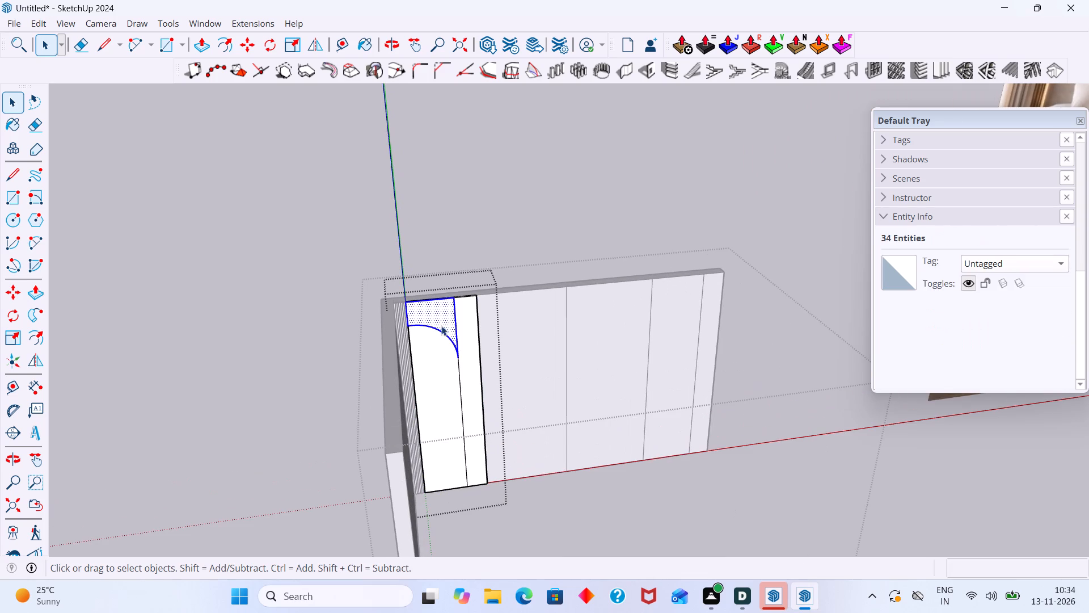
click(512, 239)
Compare the panel's arch shape and height with the arched wall details in the reference image.
scroll(465, 283, down, 10)
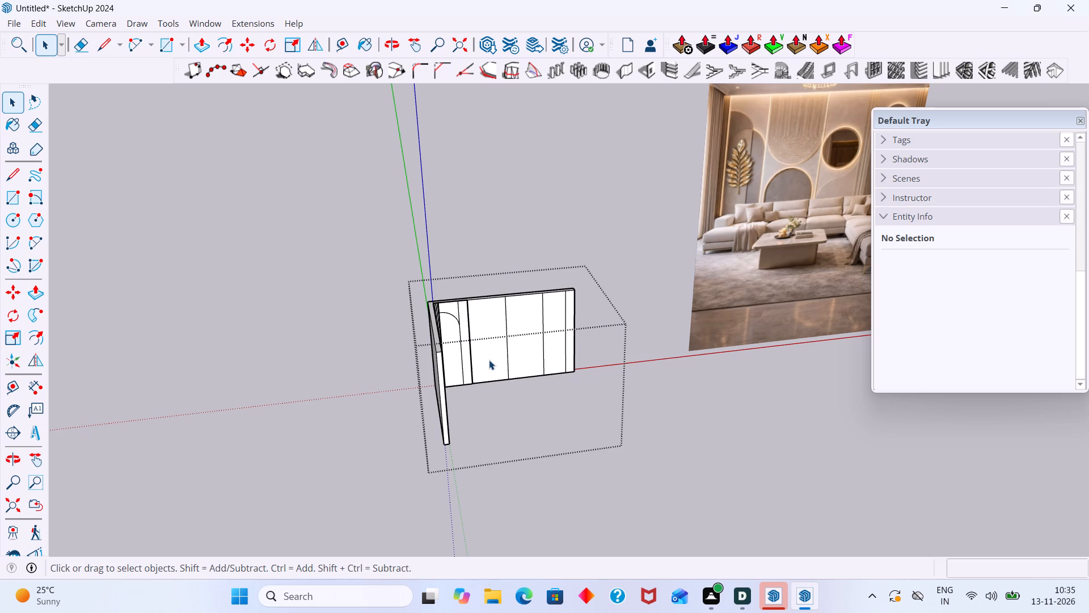
scroll(457, 337, up, 2)
scroll(457, 337, down, 1)
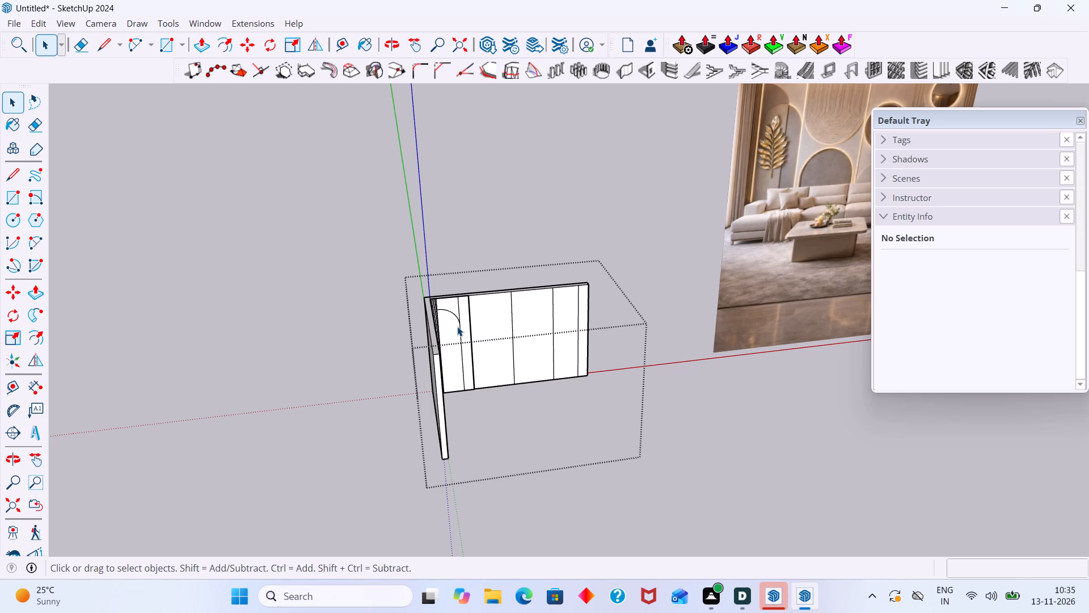
shift+middle_drag(464, 346, 468, 373)
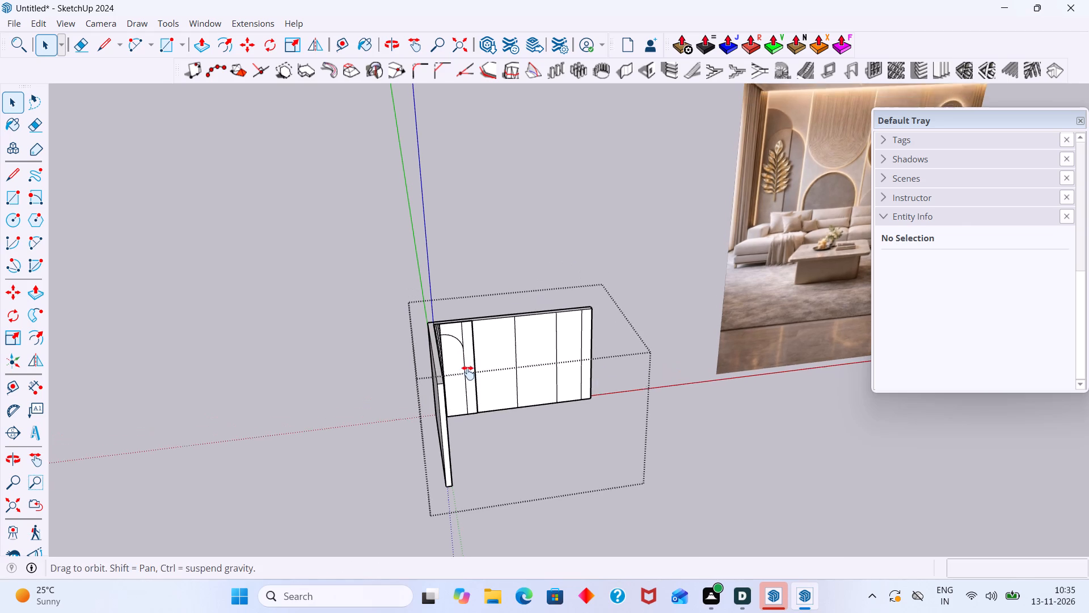
shift+middle_drag(468, 373, 468, 374)
scroll(468, 363, up, 2)
scroll(469, 363, down, 2)
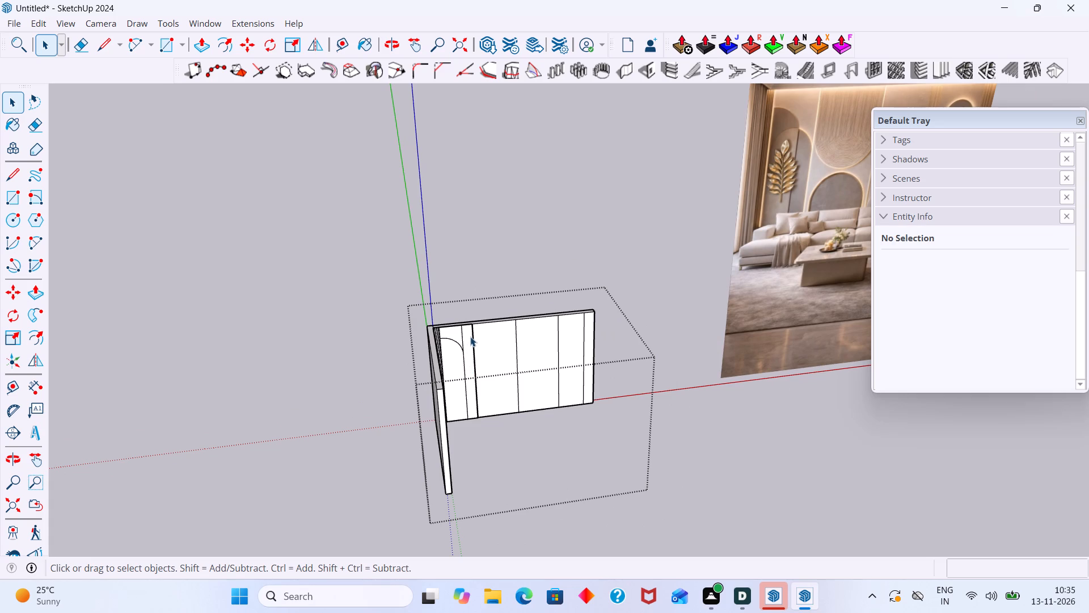
scroll(466, 359, up, 2)
scroll(466, 359, down, 3)
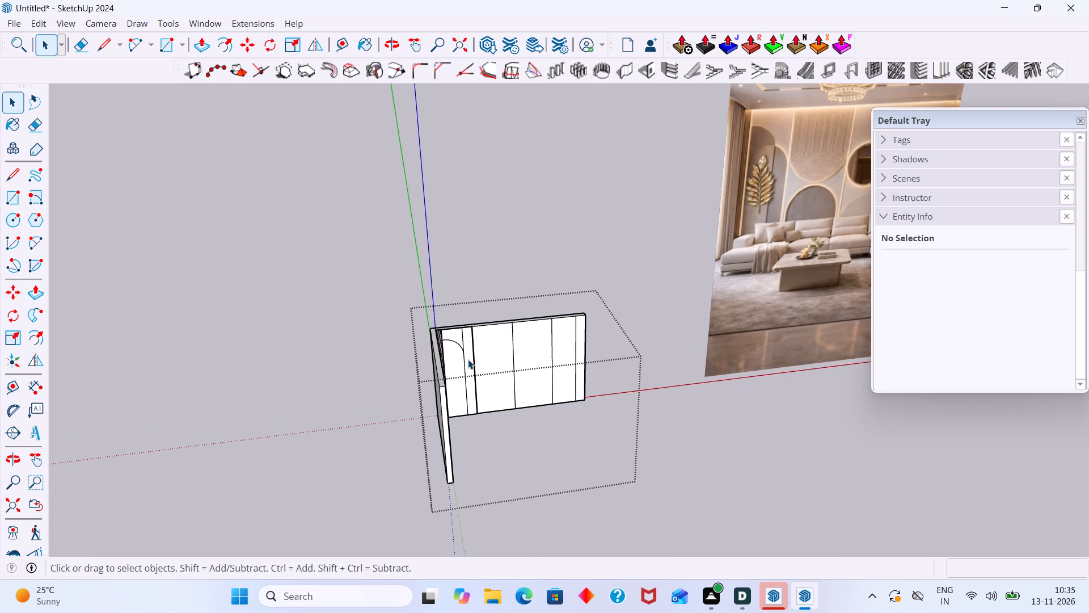
scroll(468, 359, down, 4)
middle_drag(470, 360, 375, 347)
scroll(413, 361, down, 1)
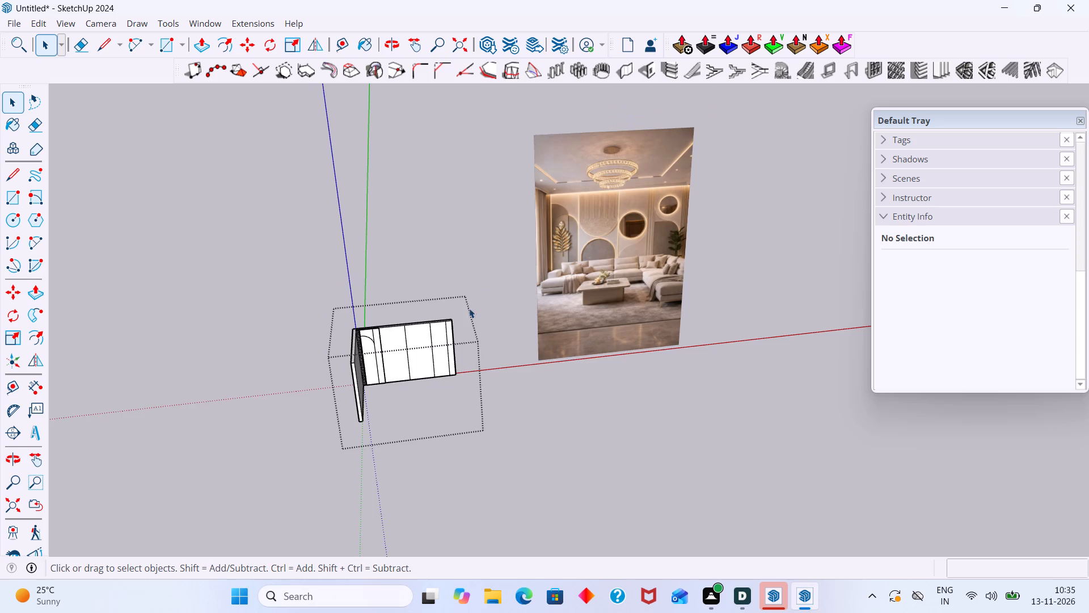
scroll(499, 272, up, 2)
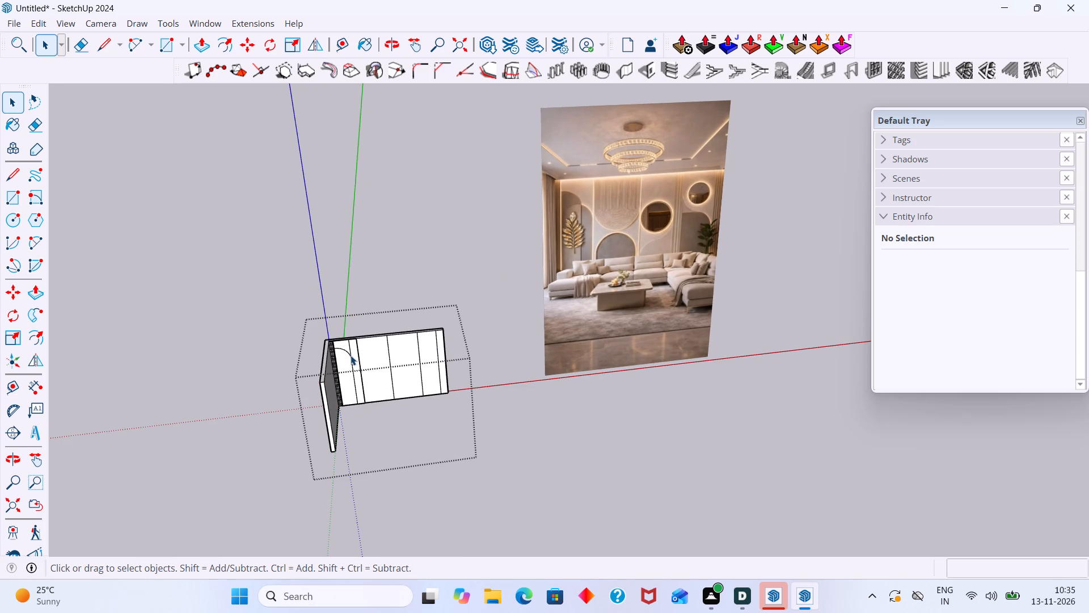
scroll(351, 355, up, 7)
Examine the arched panel beside the fluted strip against the arched wall details in the reference image.
click(350, 374)
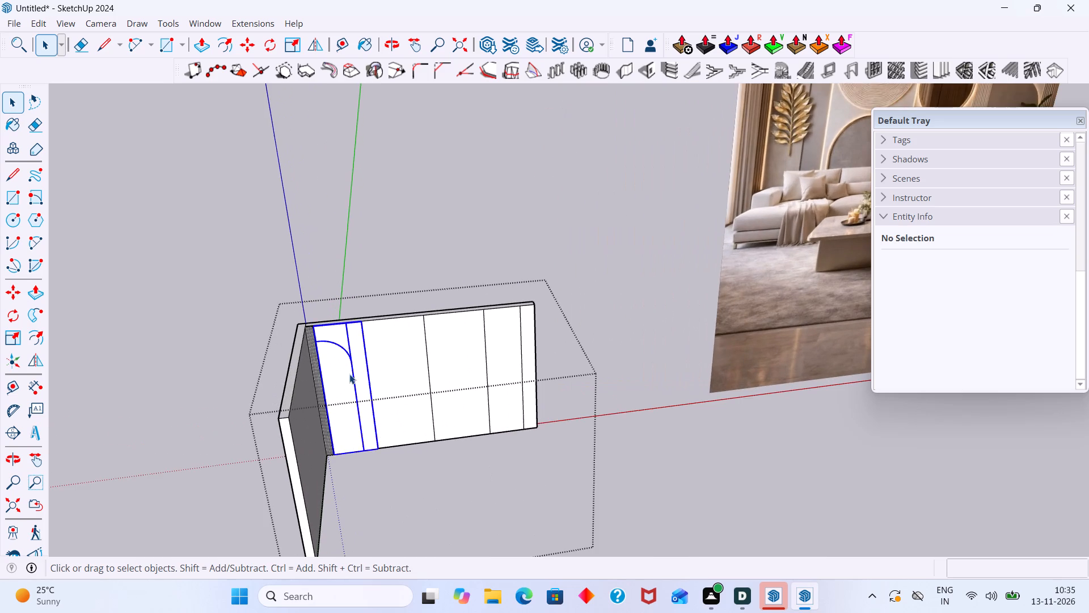
scroll(349, 374, up, 2)
double_click(349, 374)
scroll(348, 370, up, 2)
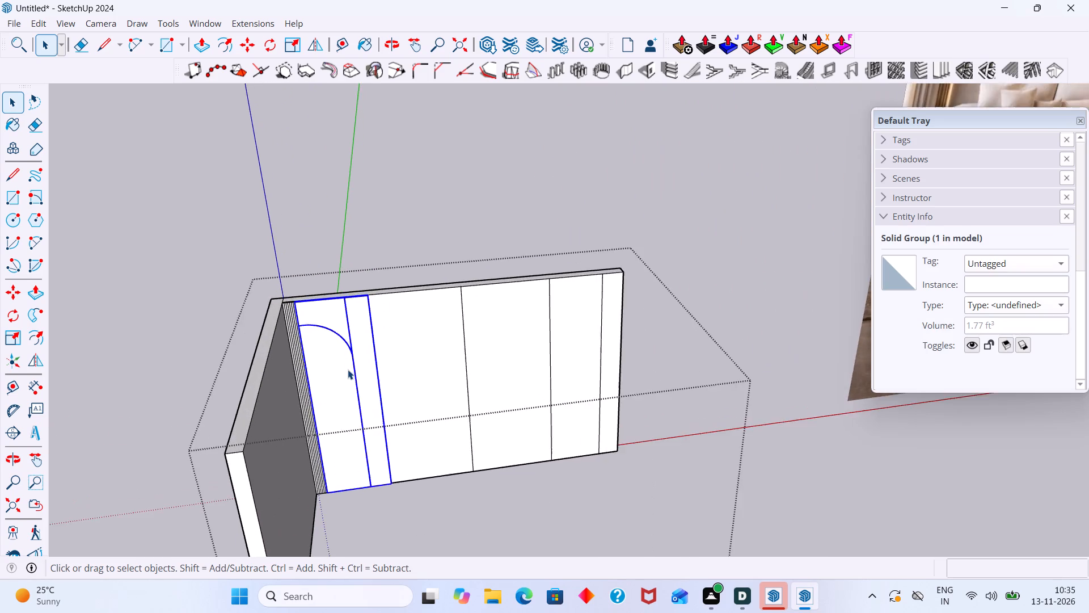
scroll(348, 370, down, 6)
shift+middle_drag(348, 370, 274, 377)
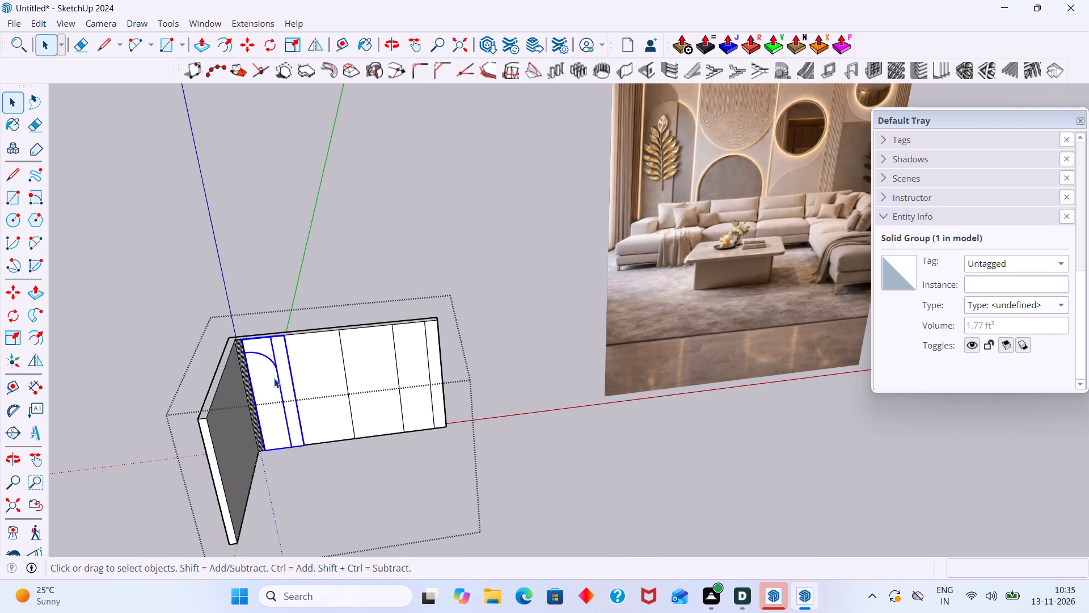
scroll(274, 378, up, 3)
scroll(274, 378, down, 3)
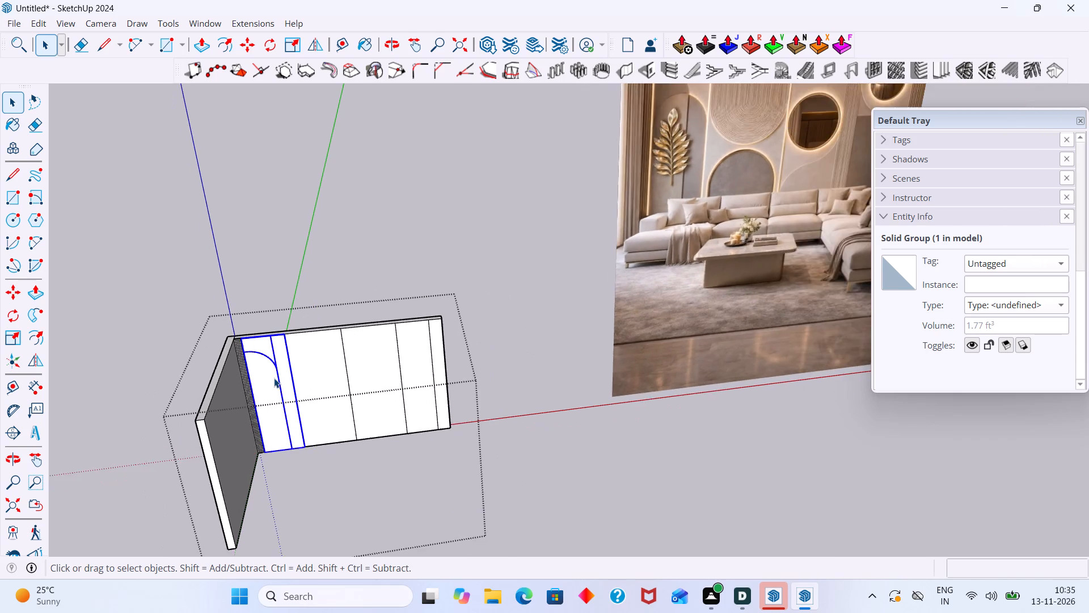
scroll(274, 378, down, 2)
scroll(267, 387, up, 2)
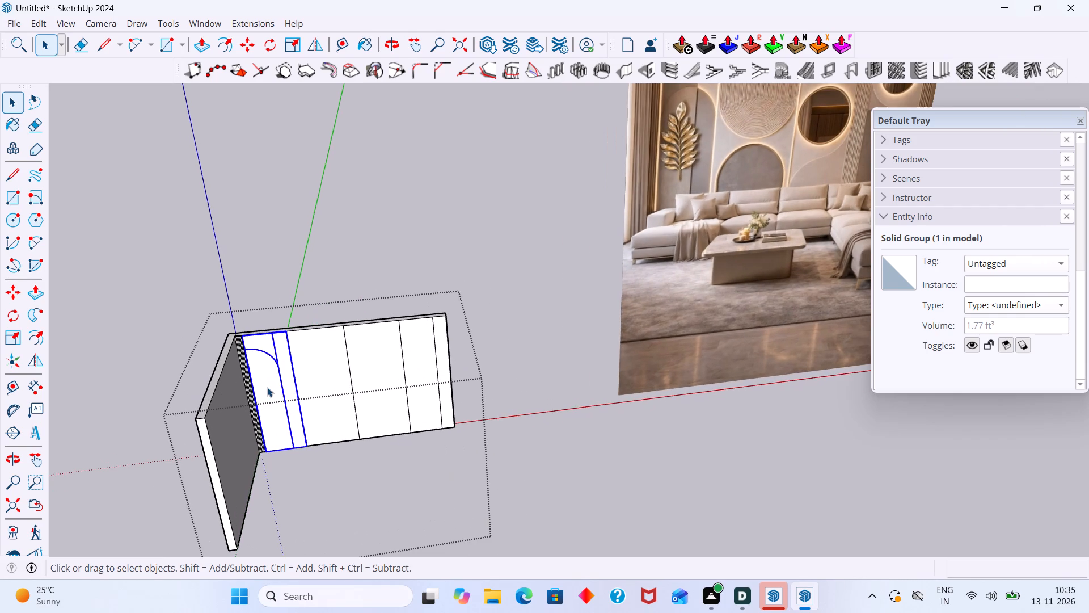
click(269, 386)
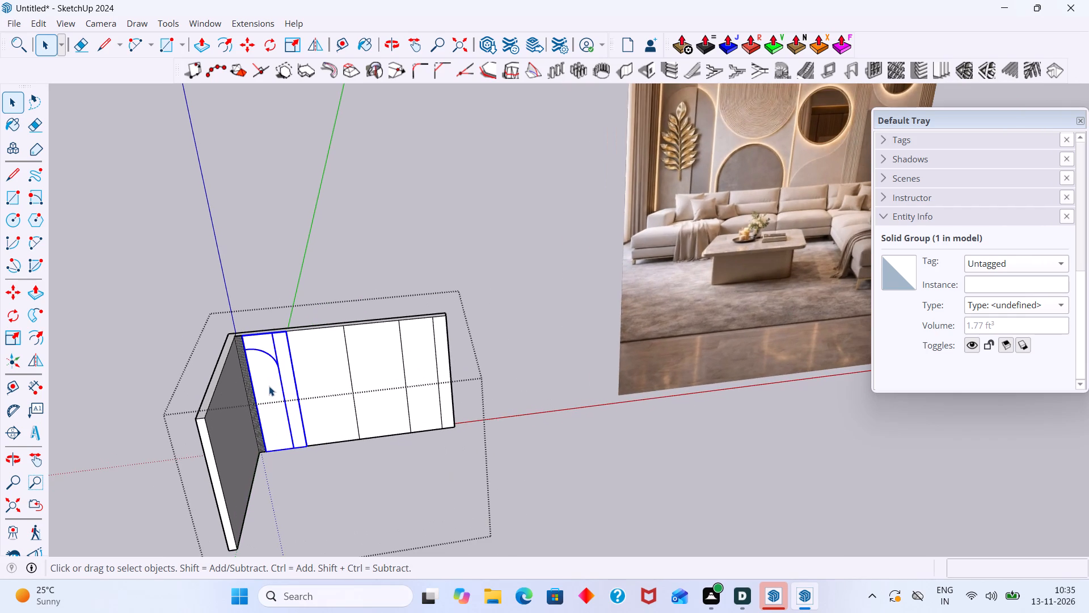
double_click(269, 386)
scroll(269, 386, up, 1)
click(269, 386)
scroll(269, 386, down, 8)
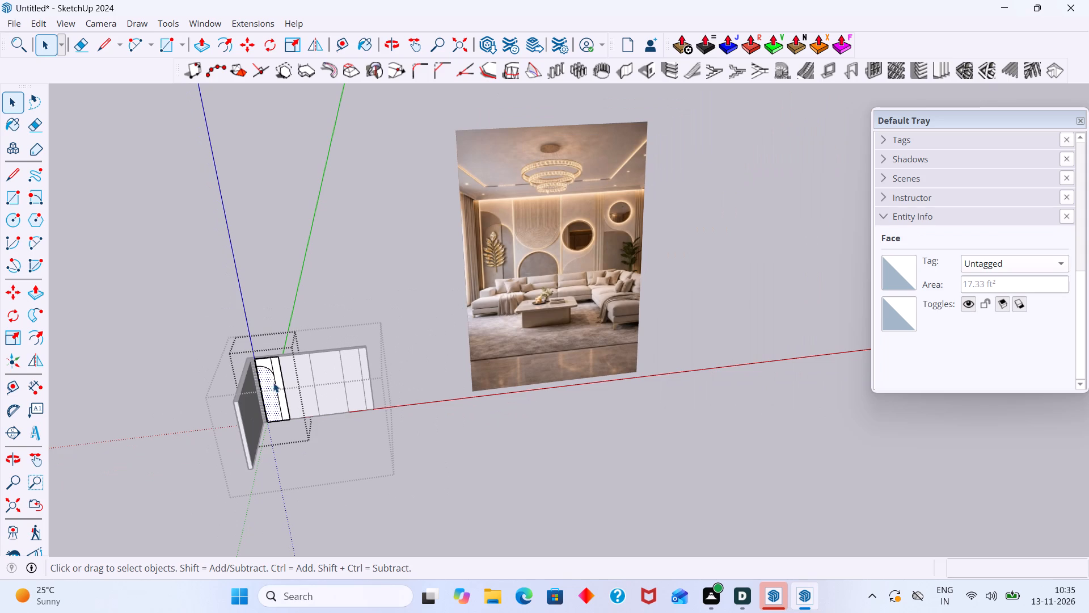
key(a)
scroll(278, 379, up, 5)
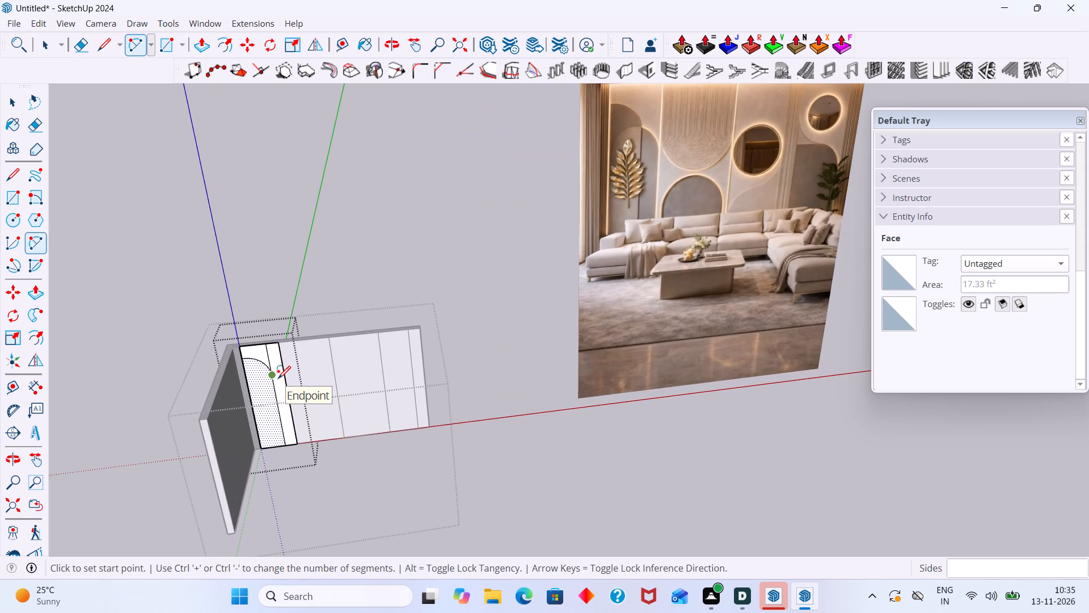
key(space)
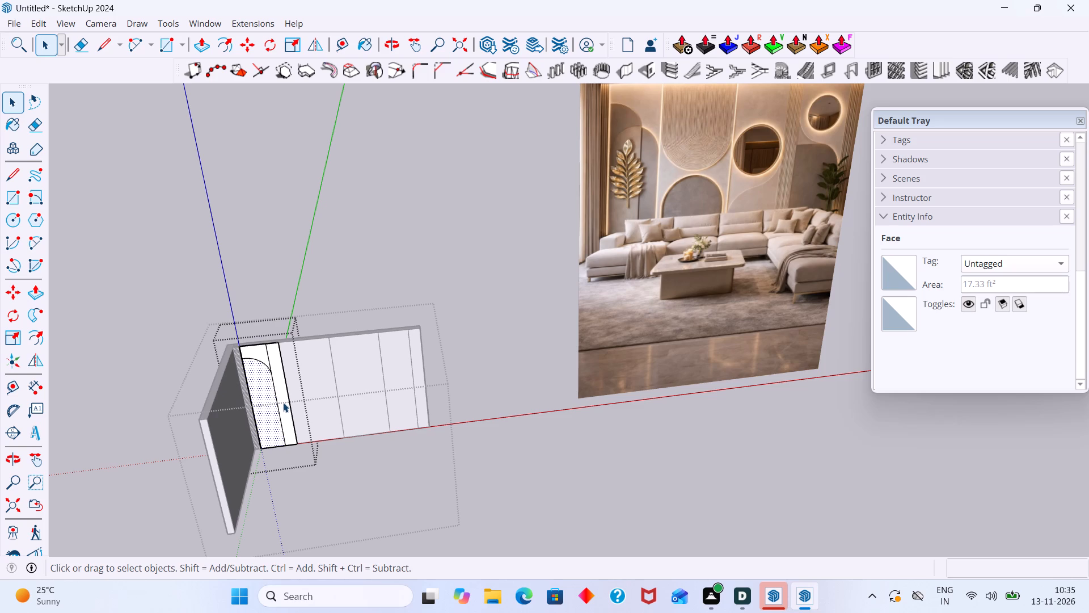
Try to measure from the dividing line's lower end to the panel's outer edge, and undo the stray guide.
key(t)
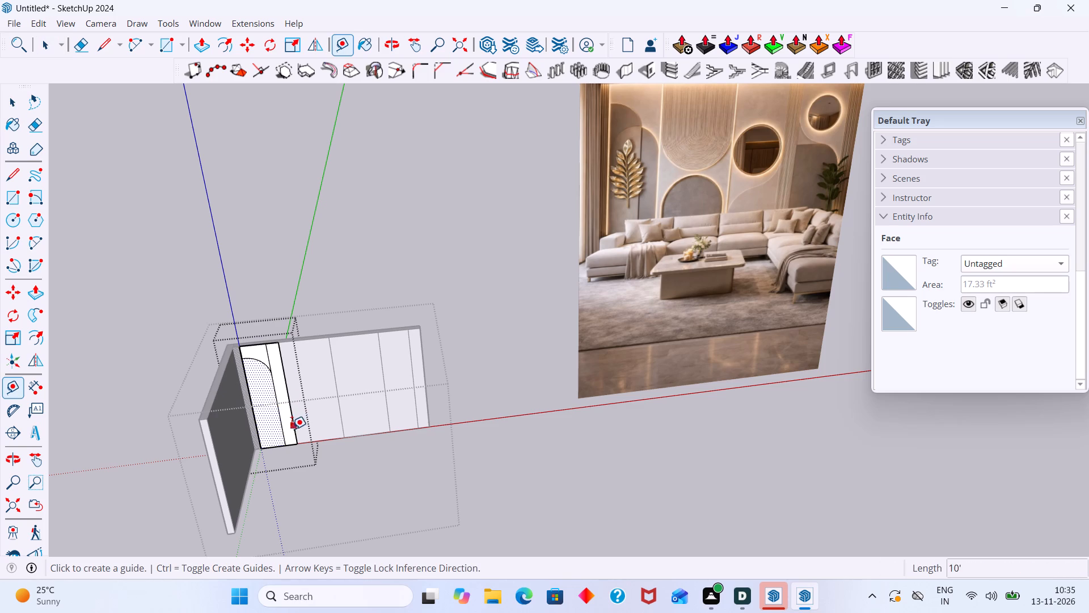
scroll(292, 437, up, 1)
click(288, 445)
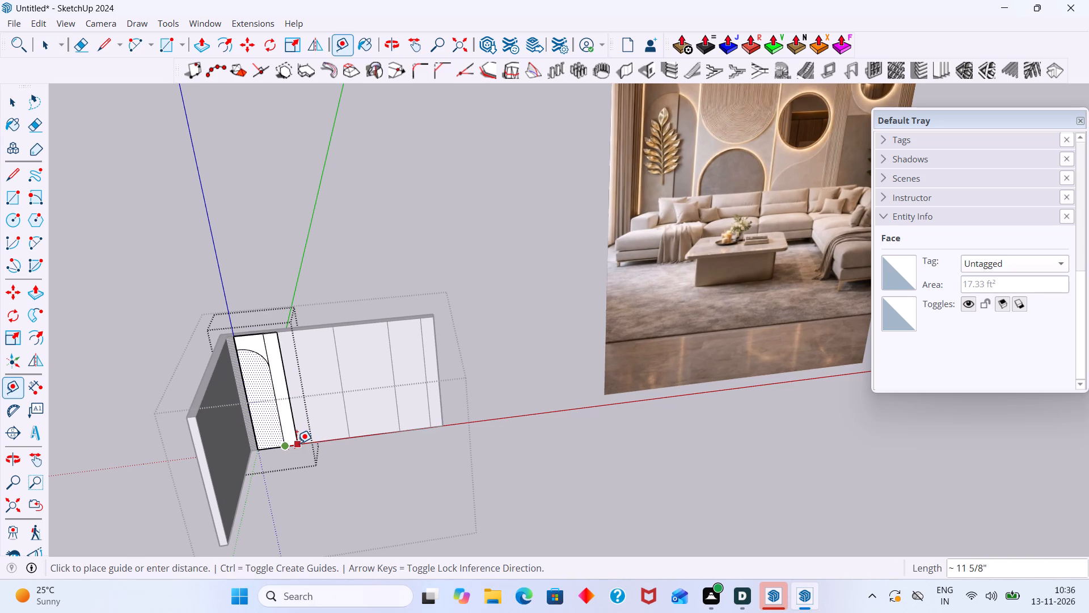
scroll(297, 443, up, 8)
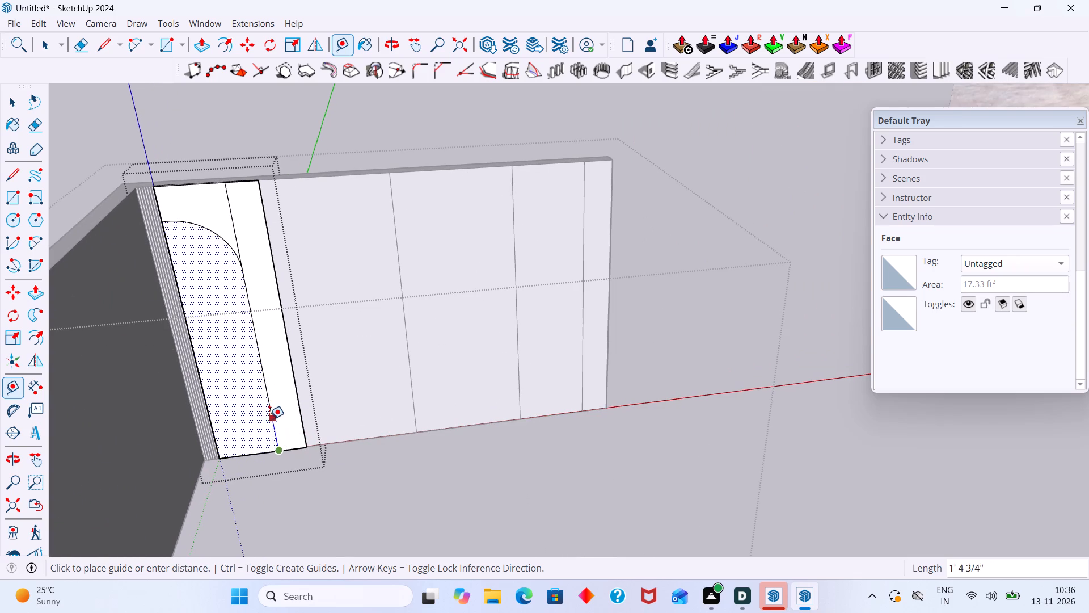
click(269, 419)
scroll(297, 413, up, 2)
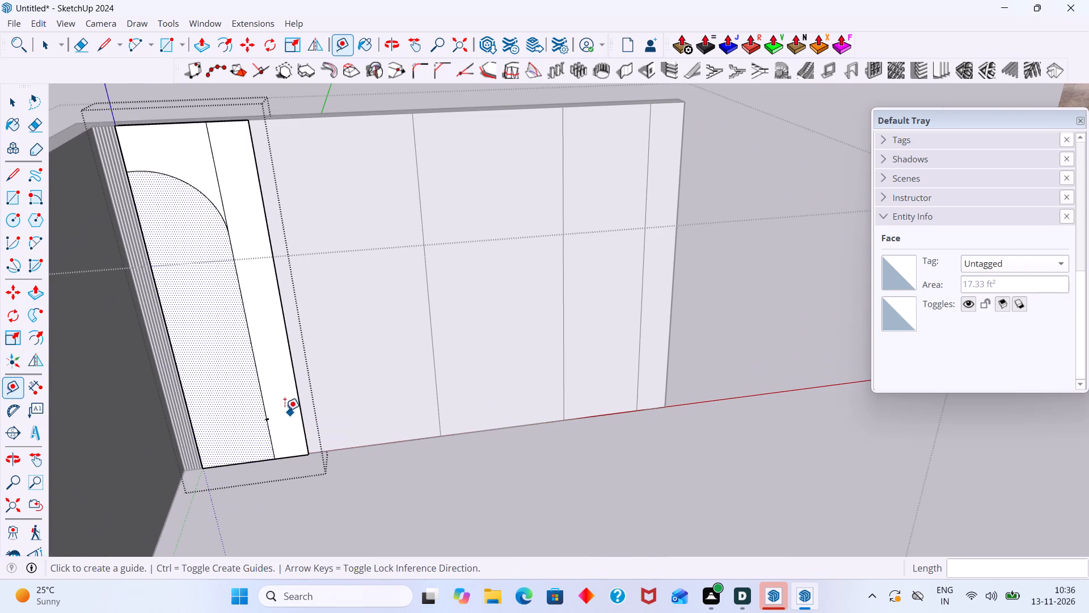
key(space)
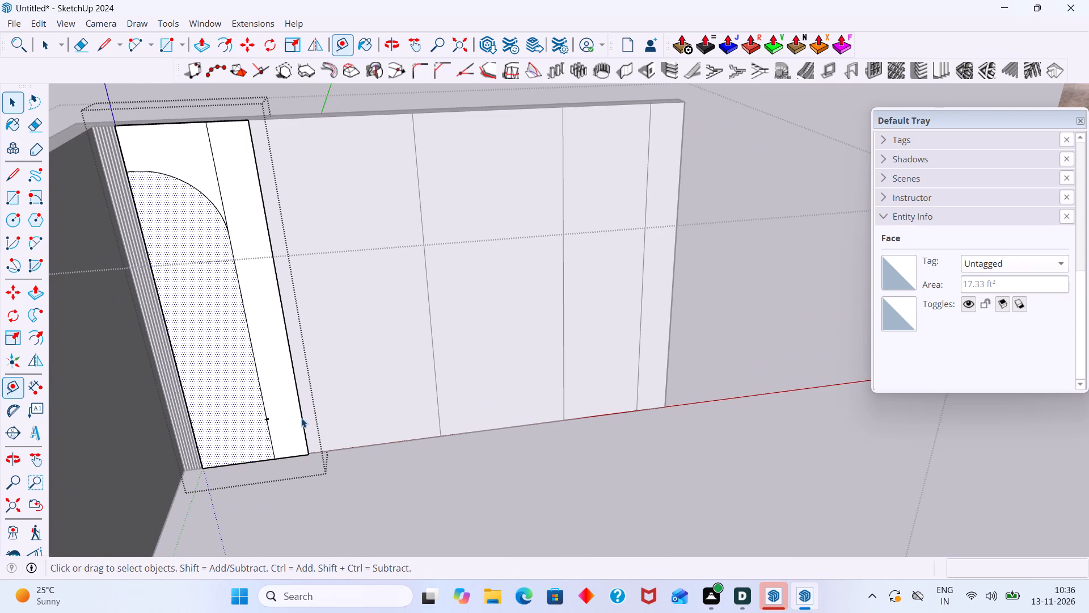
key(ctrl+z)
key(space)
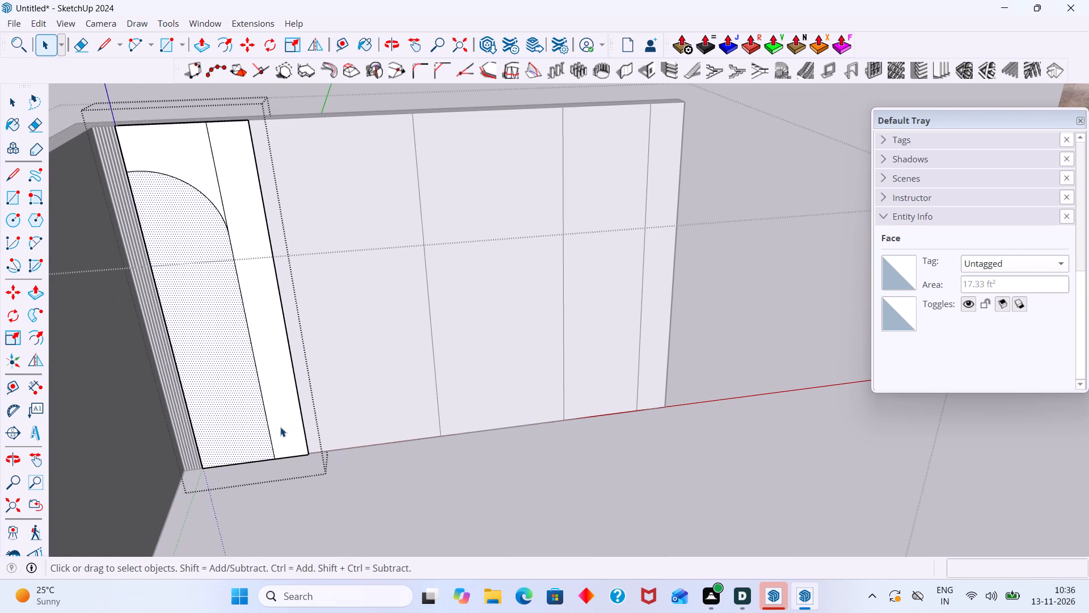
Measure the width of the strip between the dividing line and the panel's outer edge, and close the panel group.
text(r)
key(space)
key(t)
click(256, 377)
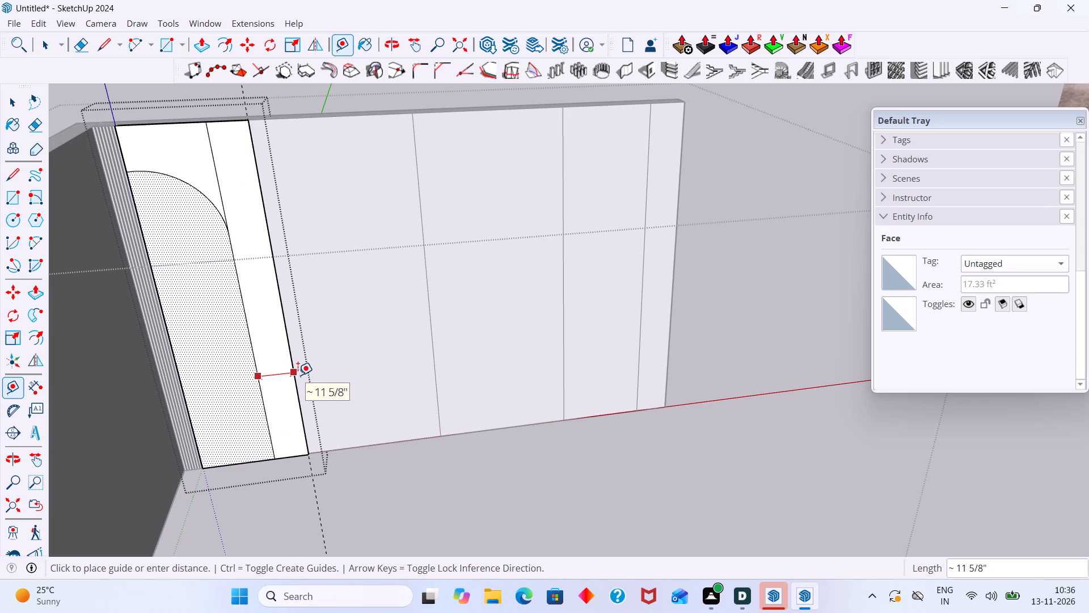
key(space)
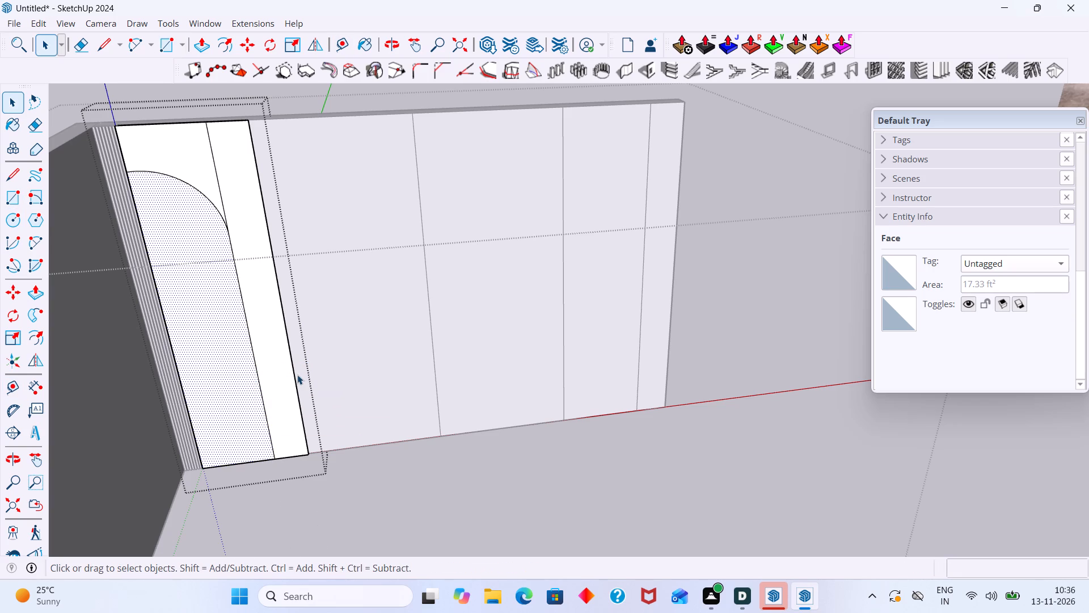
scroll(319, 371, down, 8)
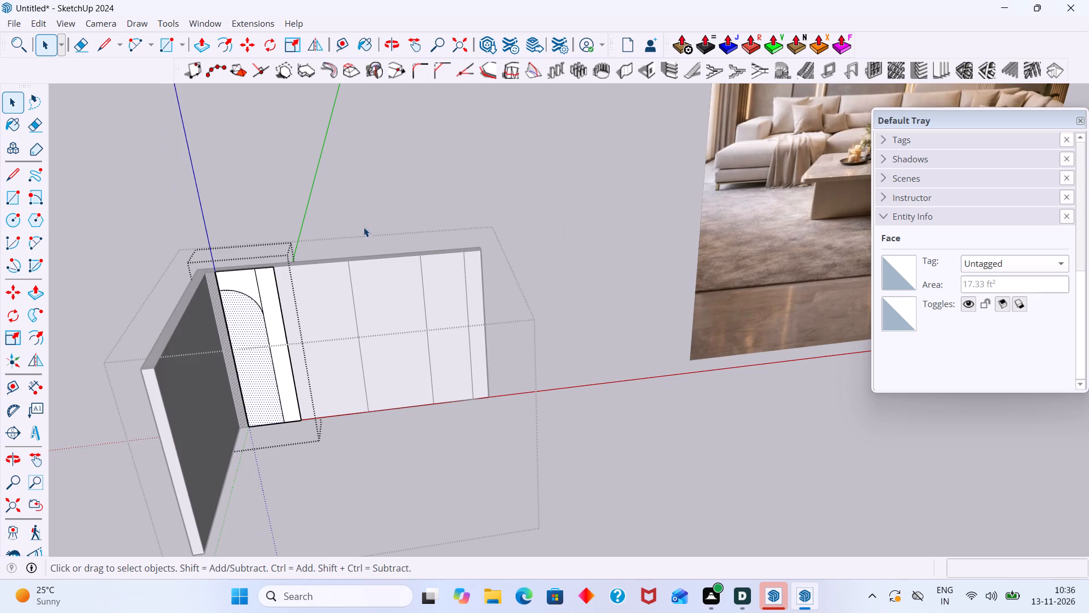
click(369, 215)
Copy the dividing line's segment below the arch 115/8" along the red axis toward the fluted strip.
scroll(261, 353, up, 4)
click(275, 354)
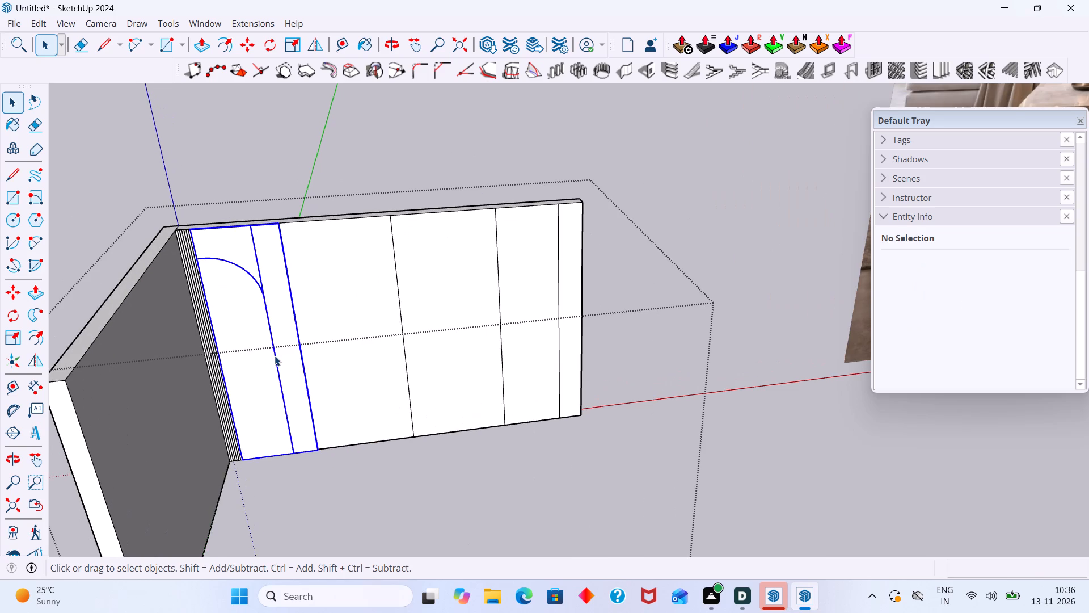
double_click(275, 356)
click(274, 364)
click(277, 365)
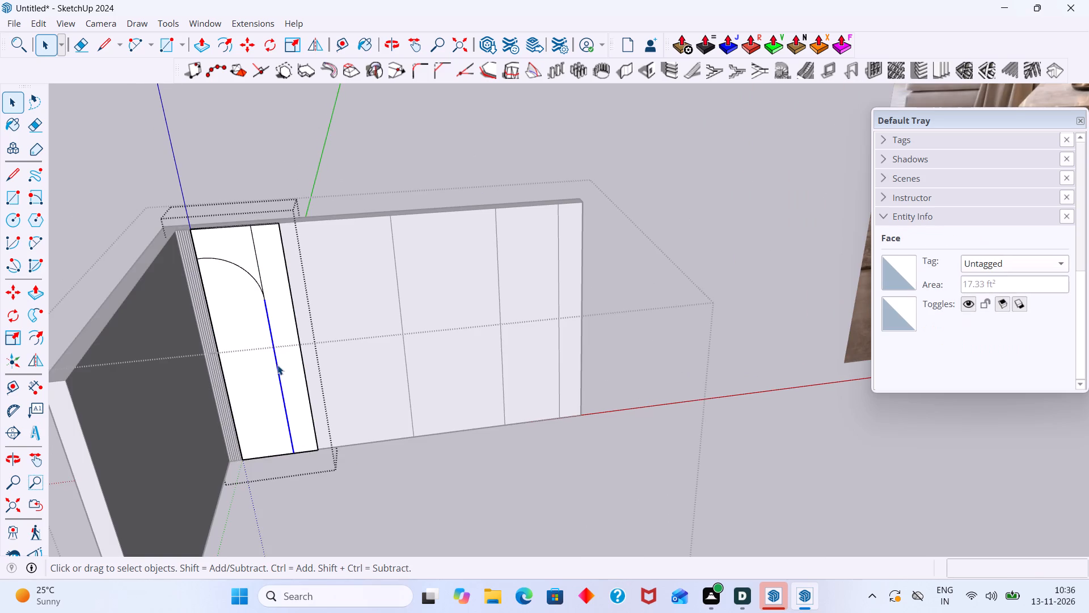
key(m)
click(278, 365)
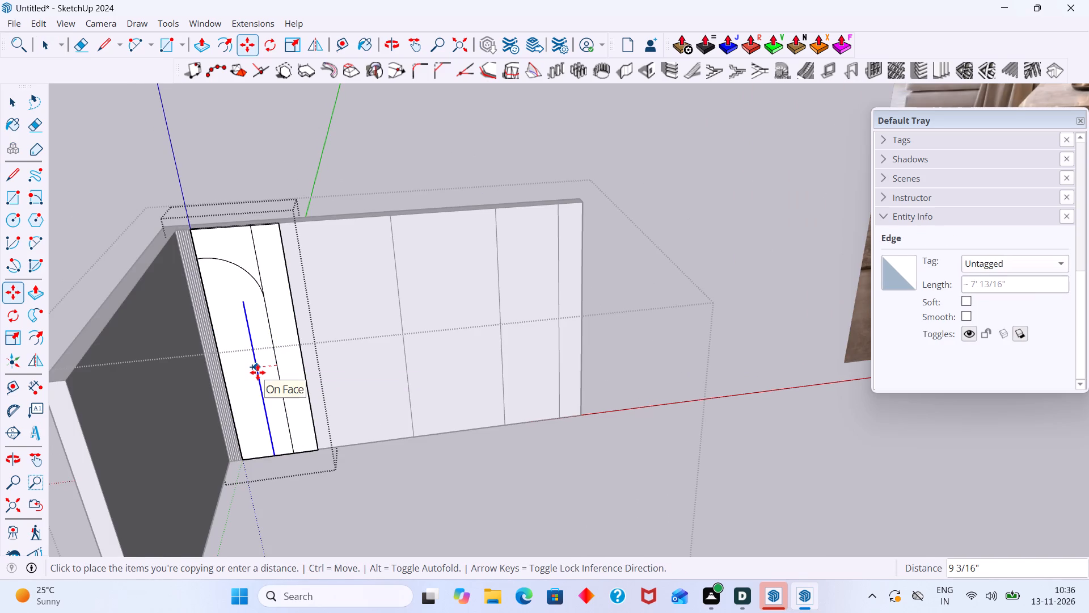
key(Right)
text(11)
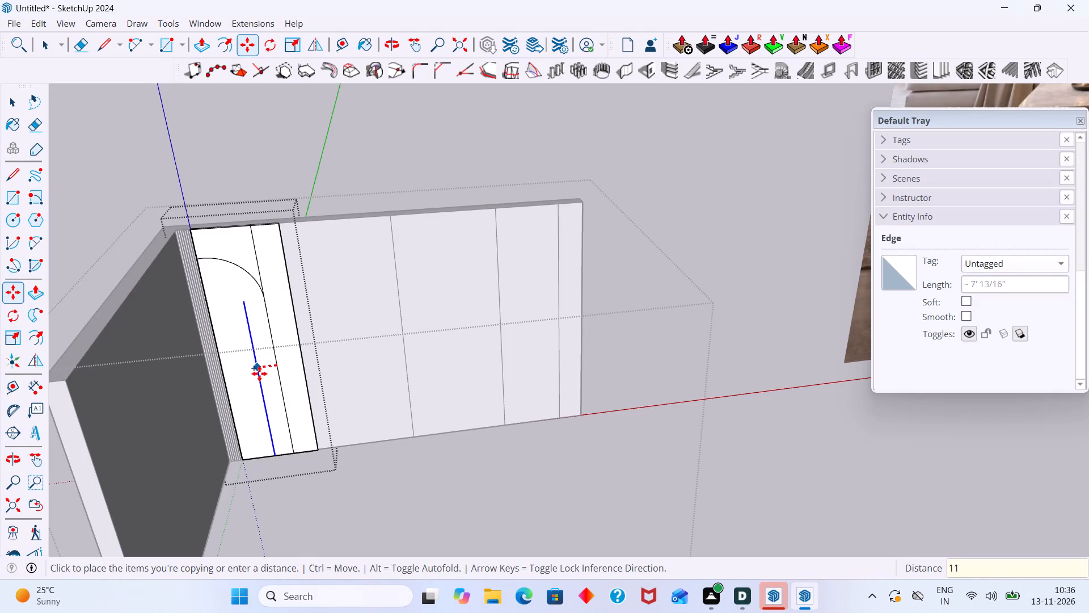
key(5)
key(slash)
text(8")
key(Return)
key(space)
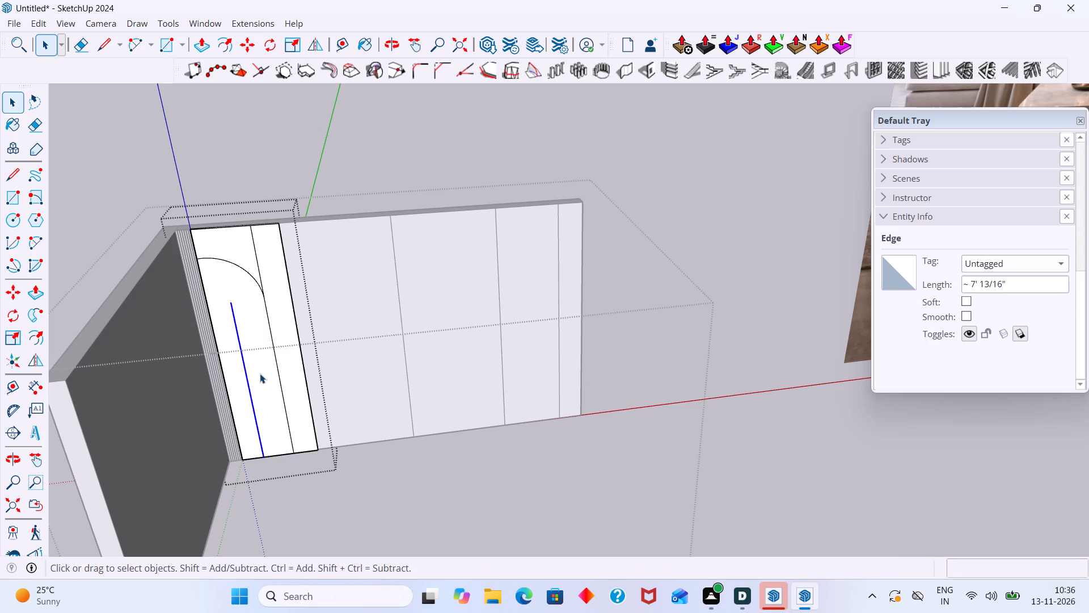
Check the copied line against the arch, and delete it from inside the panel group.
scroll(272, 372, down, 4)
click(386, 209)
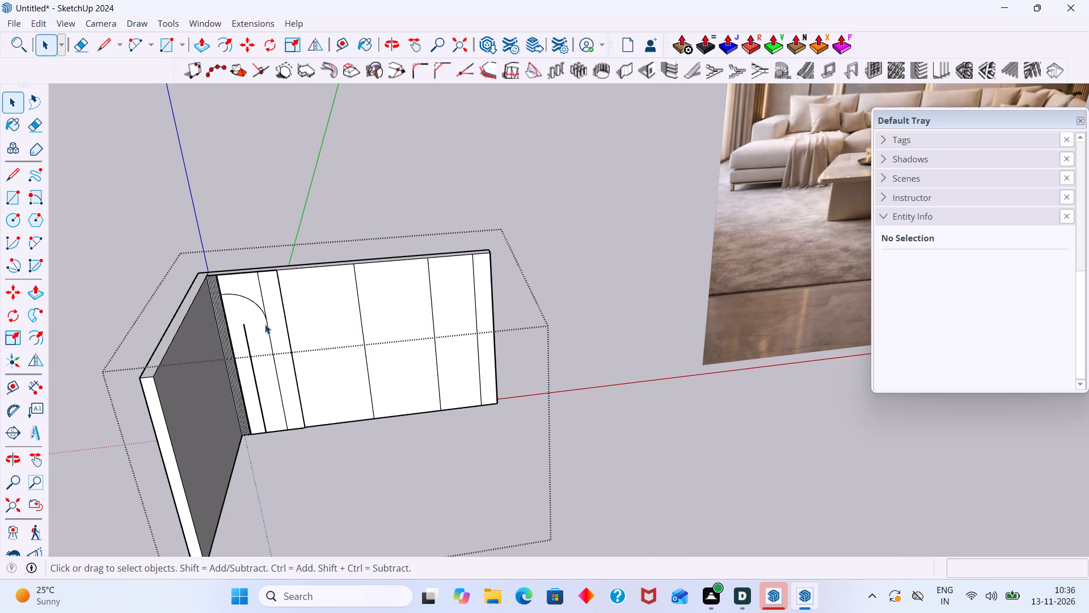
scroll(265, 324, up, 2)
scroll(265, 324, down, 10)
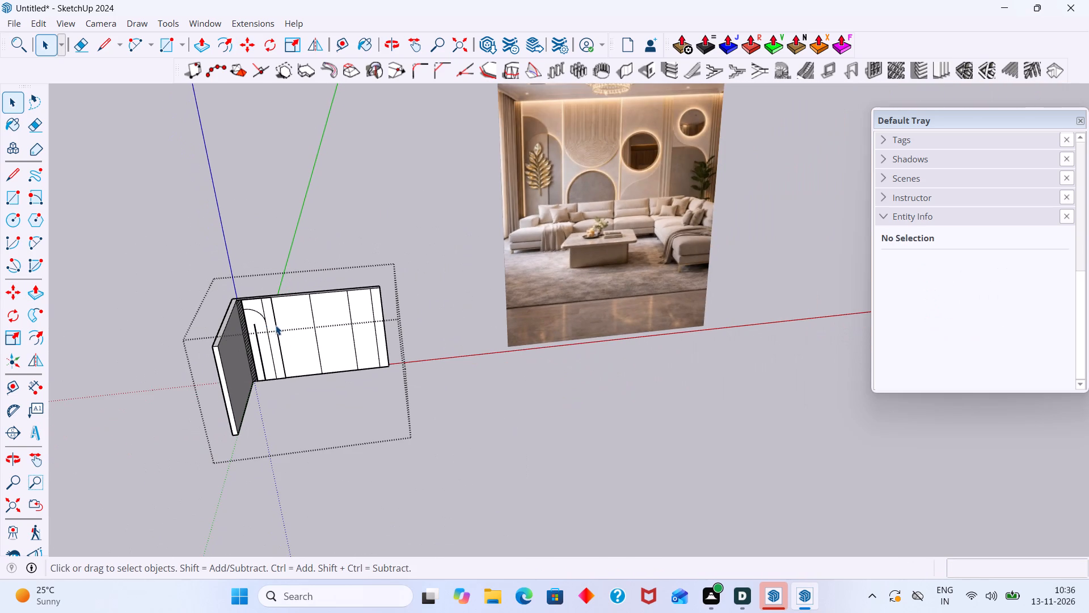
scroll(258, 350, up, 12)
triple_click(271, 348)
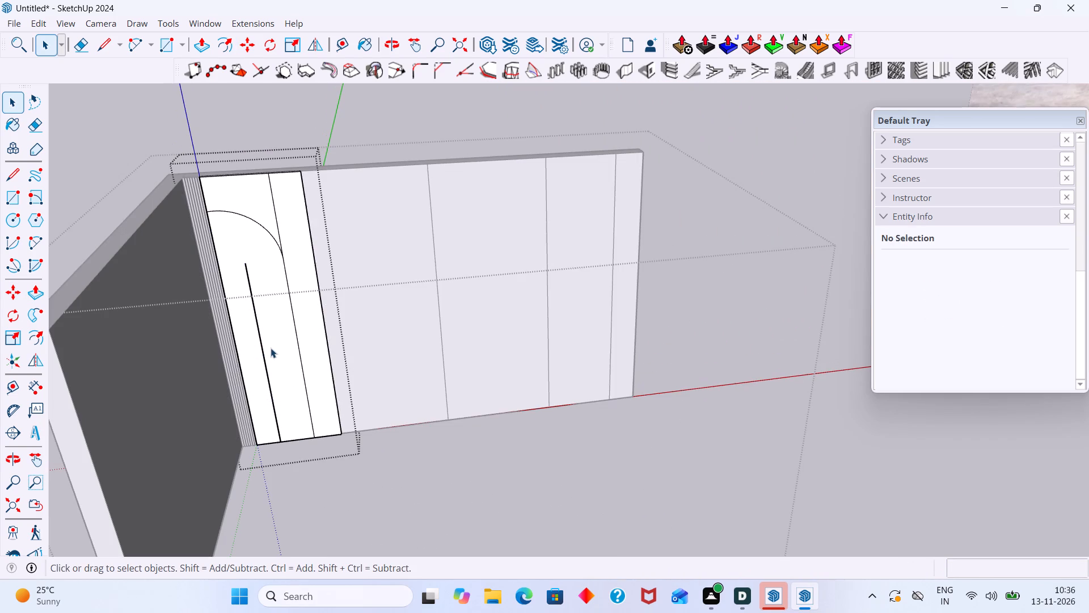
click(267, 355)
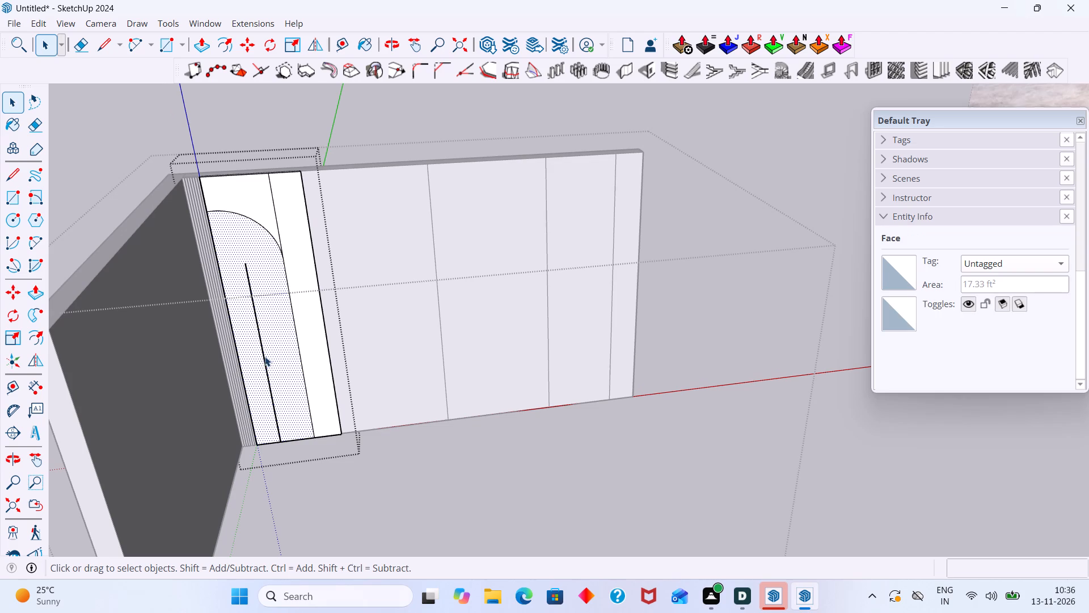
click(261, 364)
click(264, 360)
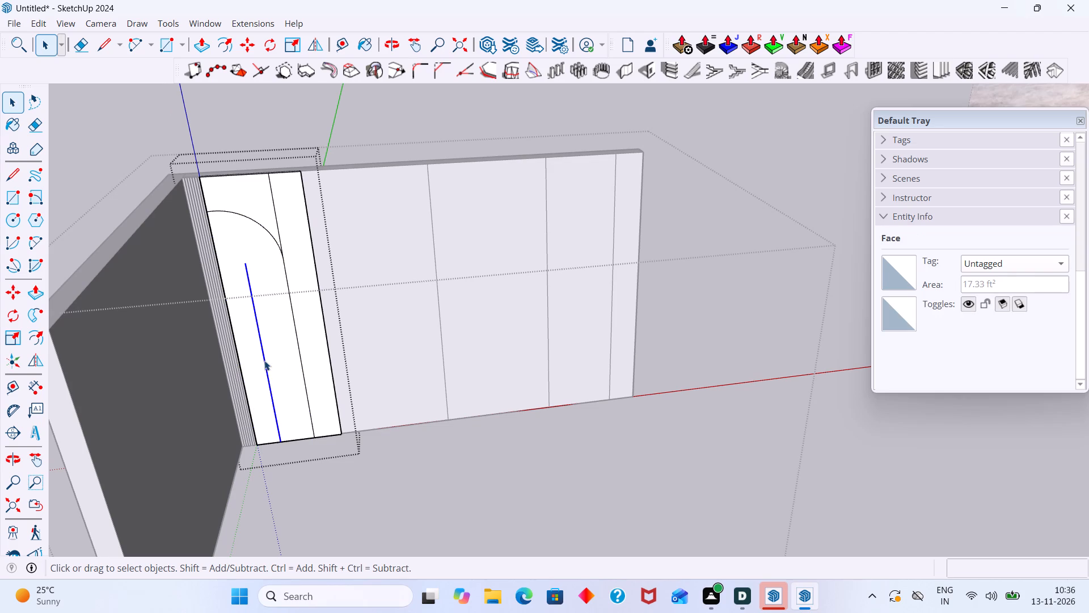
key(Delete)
Copy the dividing line's segment below the arch 115/8" along the red axis toward the fluted strip, inside the panel group.
double_click(286, 367)
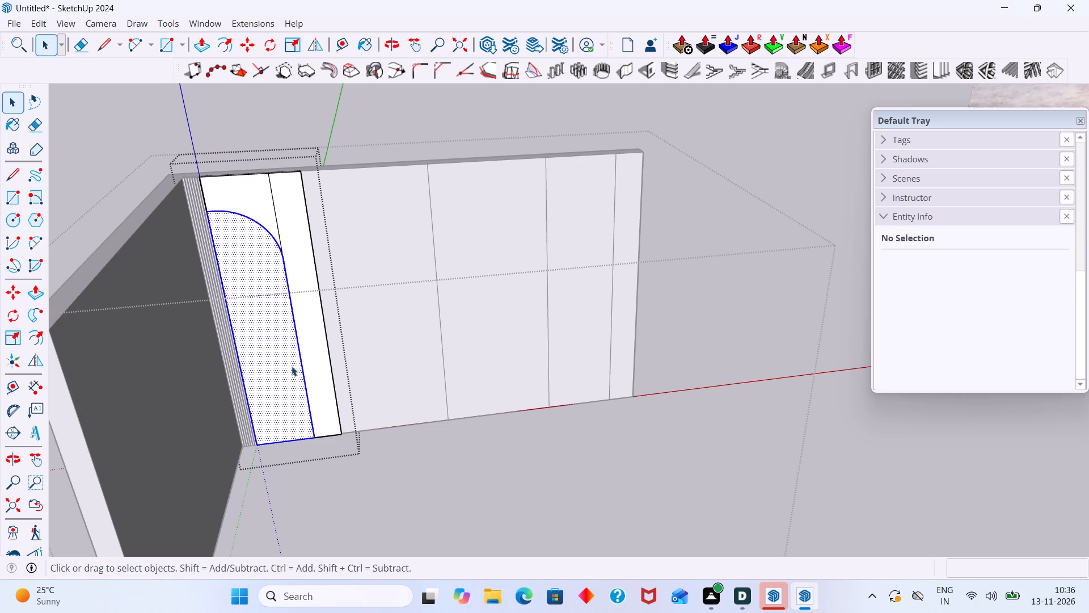
double_click(290, 366)
scroll(294, 366, up, 2)
double_click(294, 366)
click(299, 365)
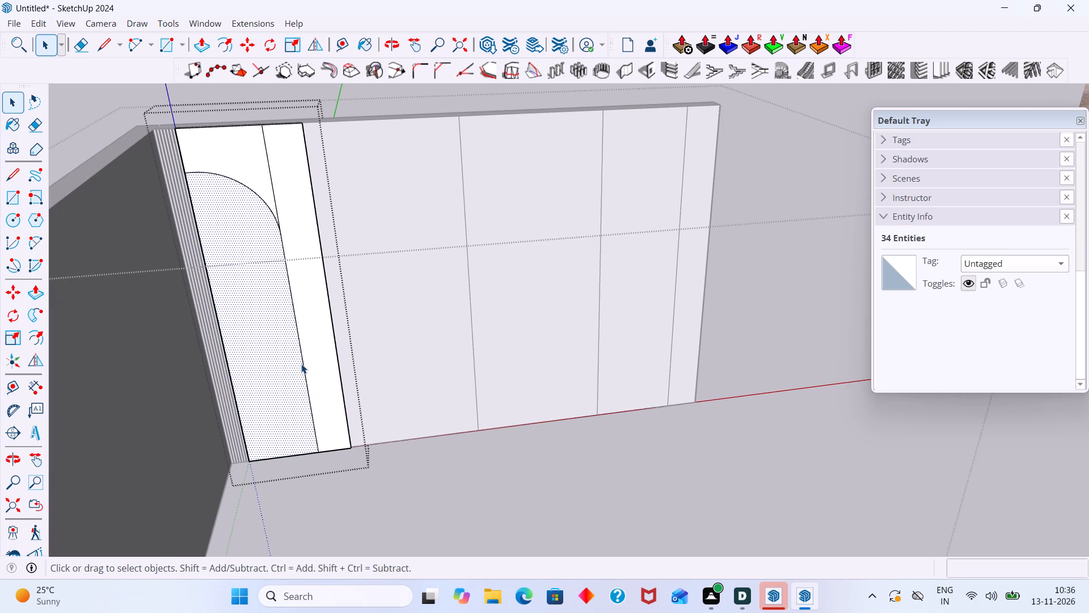
click(303, 364)
key(m)
click(303, 367)
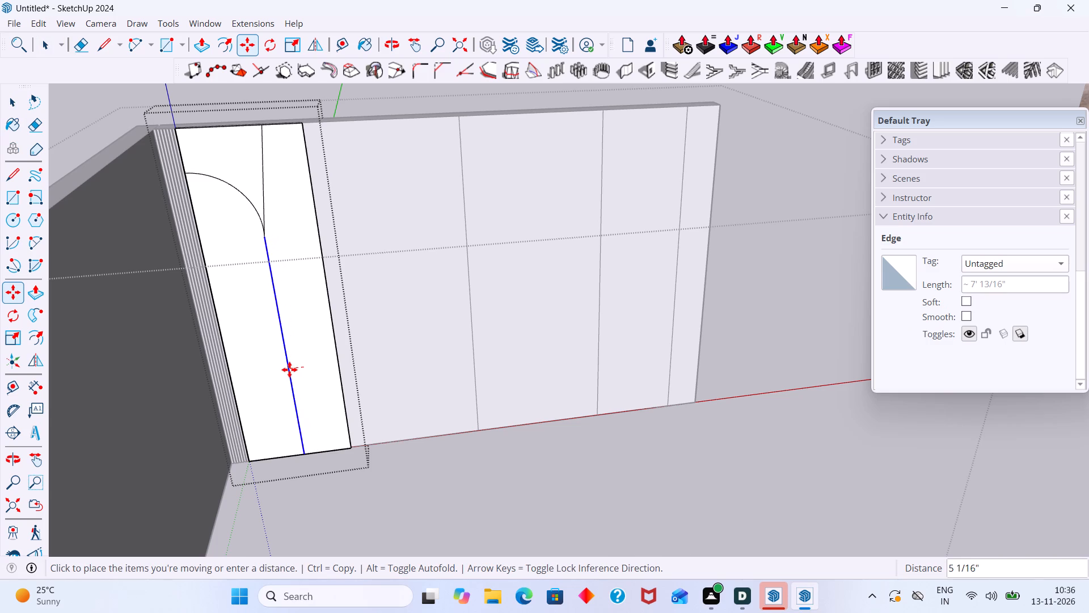
key(Right)
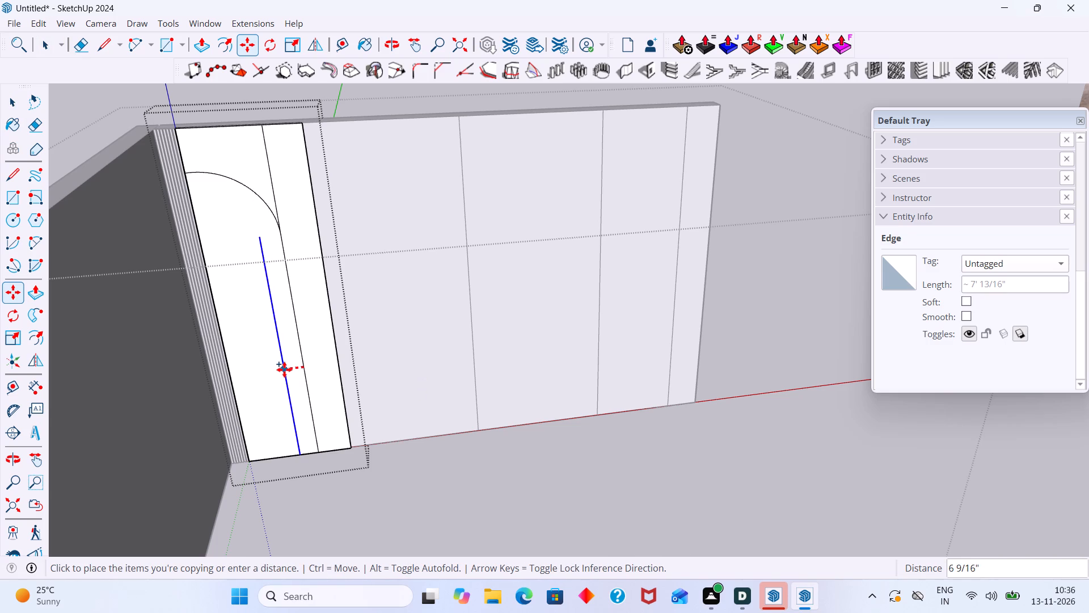
text(11)
text(5/)
key(8)
key(shift+quotedbl)
key(Return)
key(space)
Compare the copied line and the panel faces around the arch with the arched wall detail in the reference image.
scroll(301, 381, down, 2)
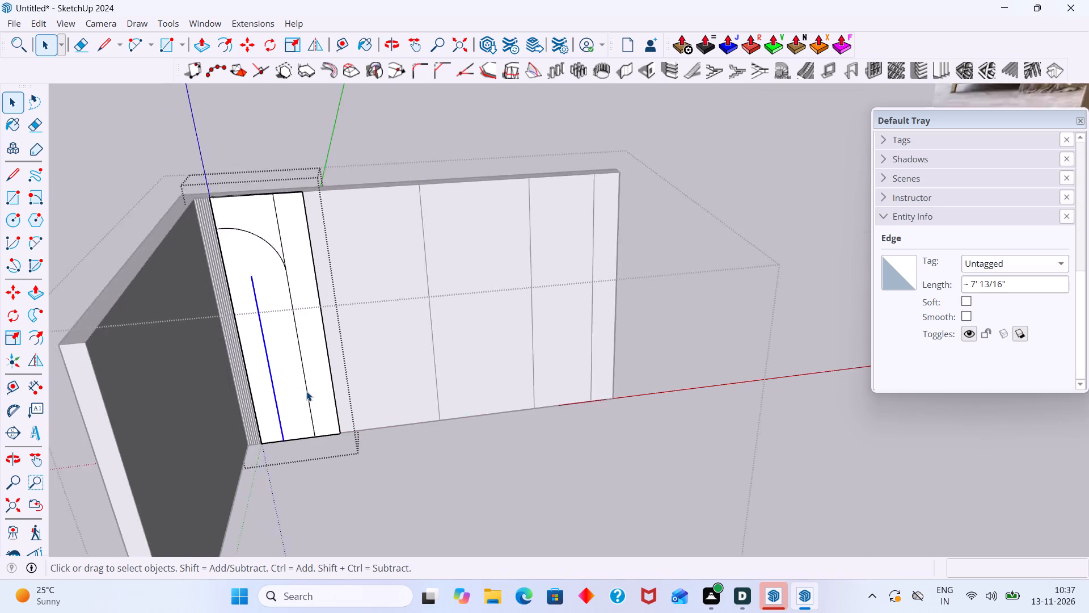
scroll(306, 391, down, 3)
click(369, 442)
scroll(366, 447, down, 9)
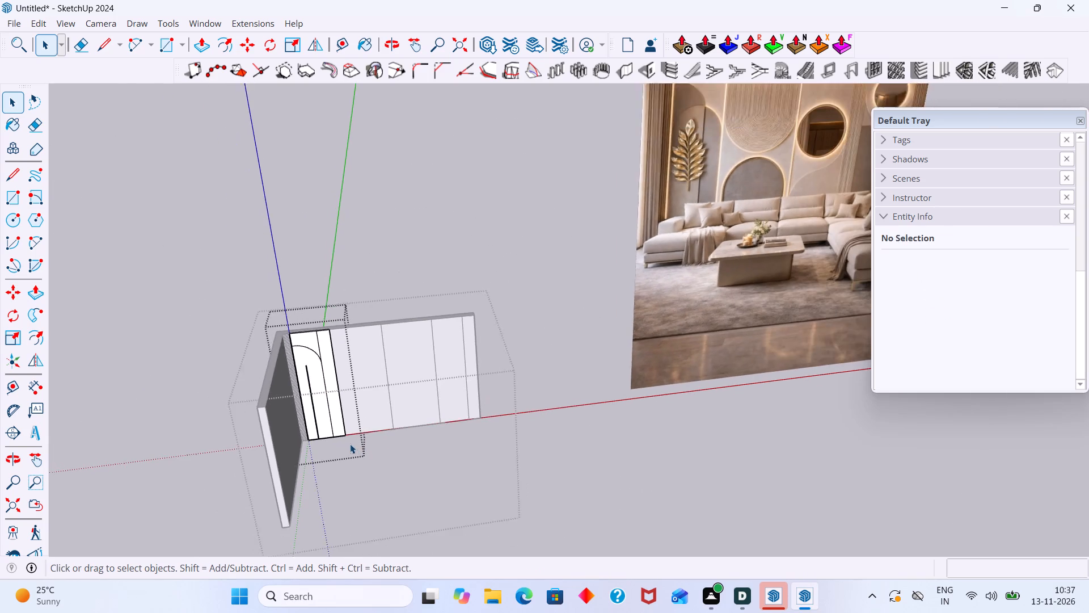
scroll(350, 444, down, 3)
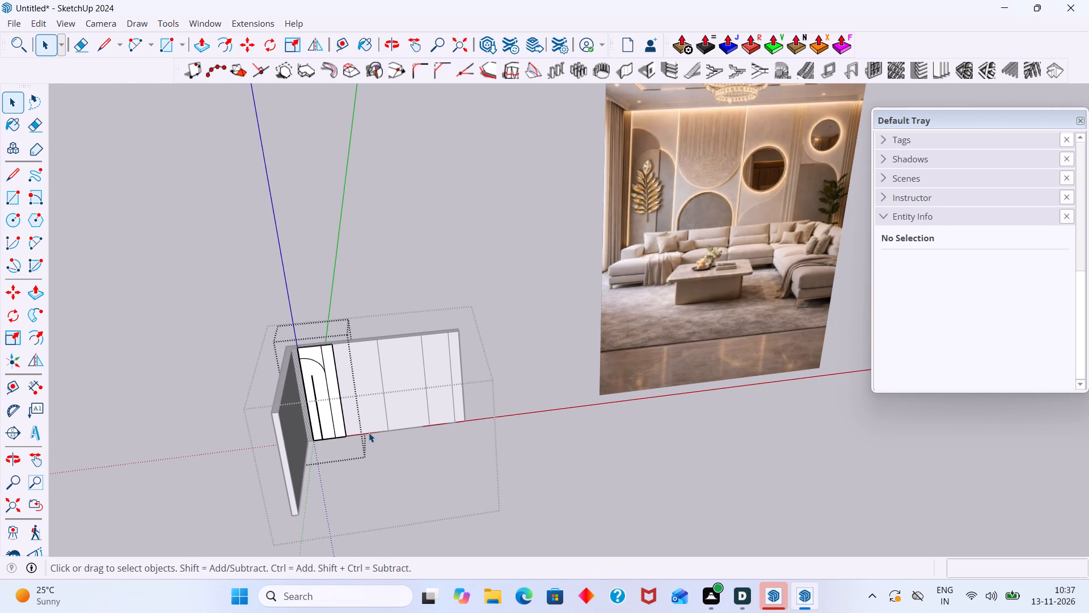
scroll(322, 389, up, 5)
click(322, 389)
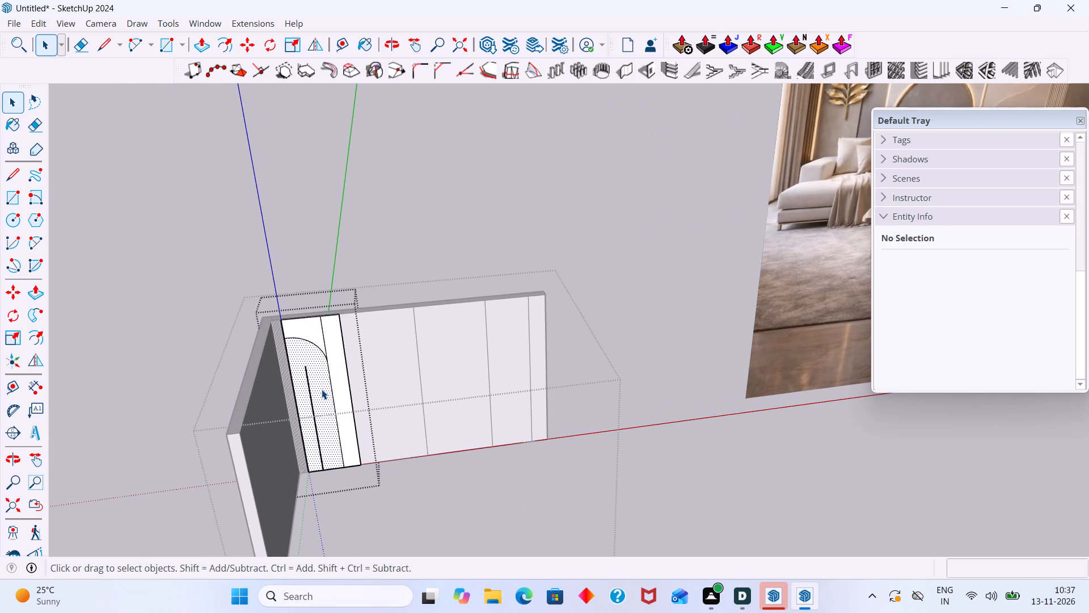
click(322, 389)
click(322, 389)
double_click(326, 391)
scroll(326, 391, up, 3)
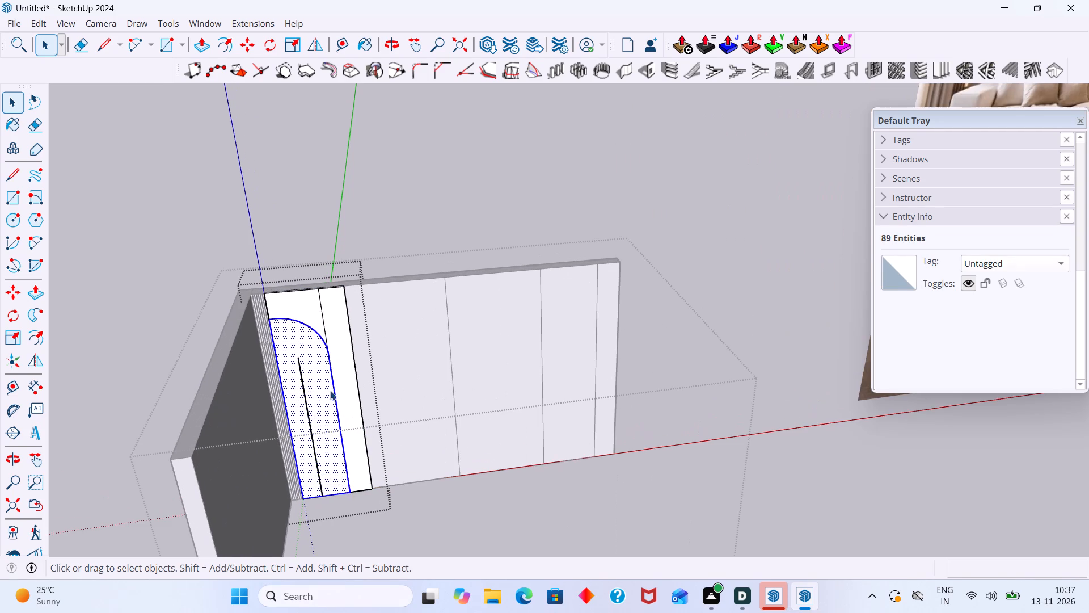
click(340, 387)
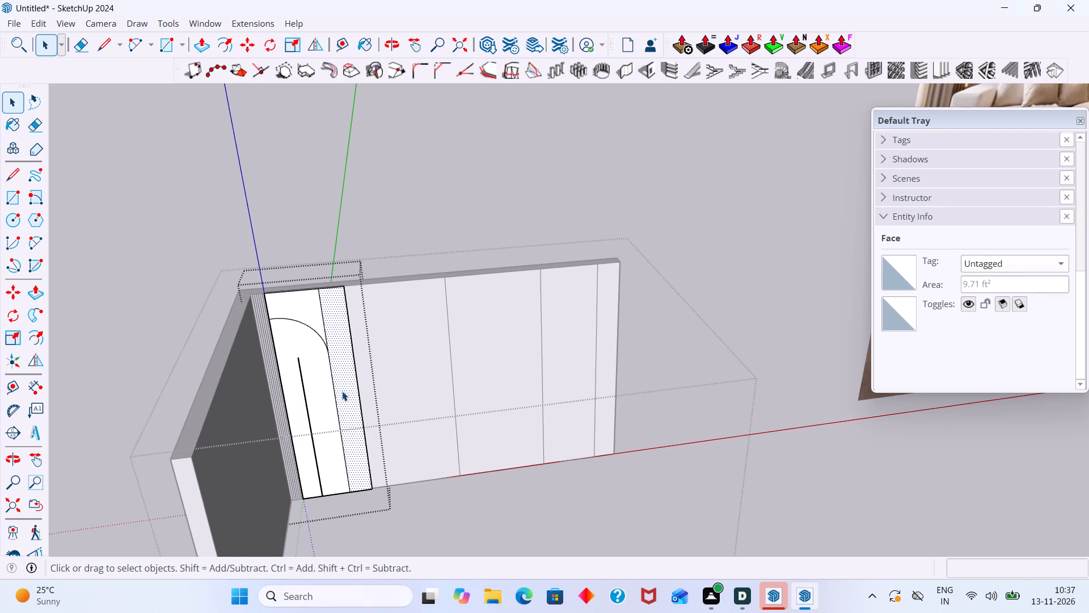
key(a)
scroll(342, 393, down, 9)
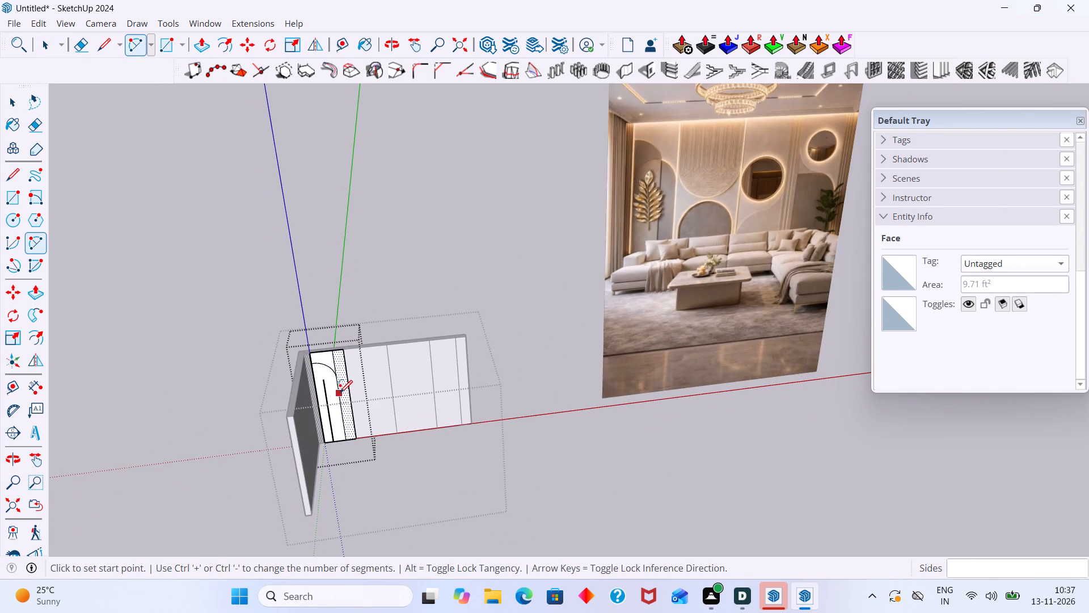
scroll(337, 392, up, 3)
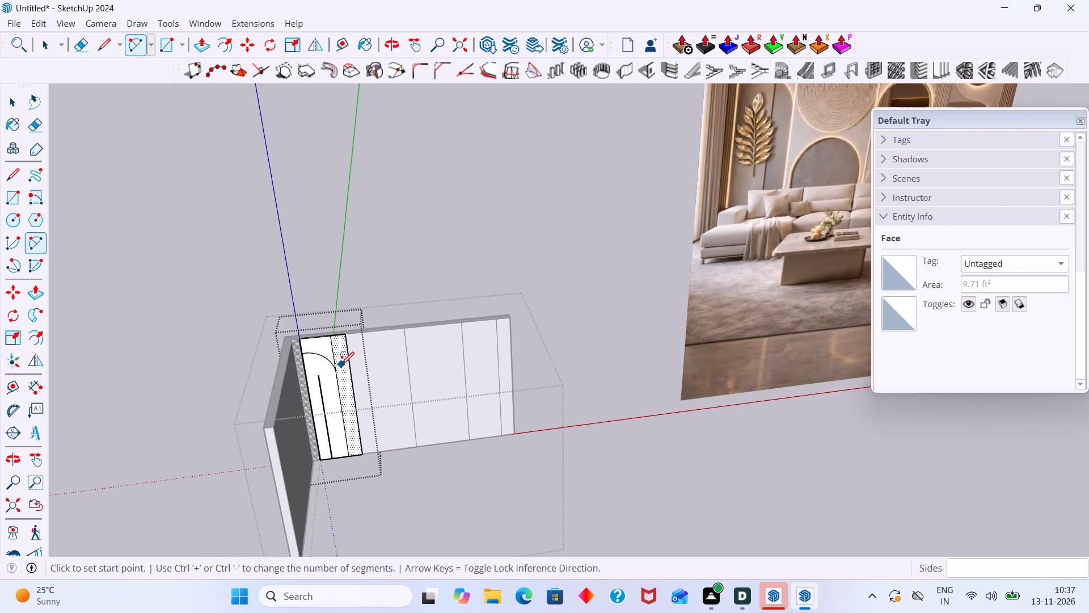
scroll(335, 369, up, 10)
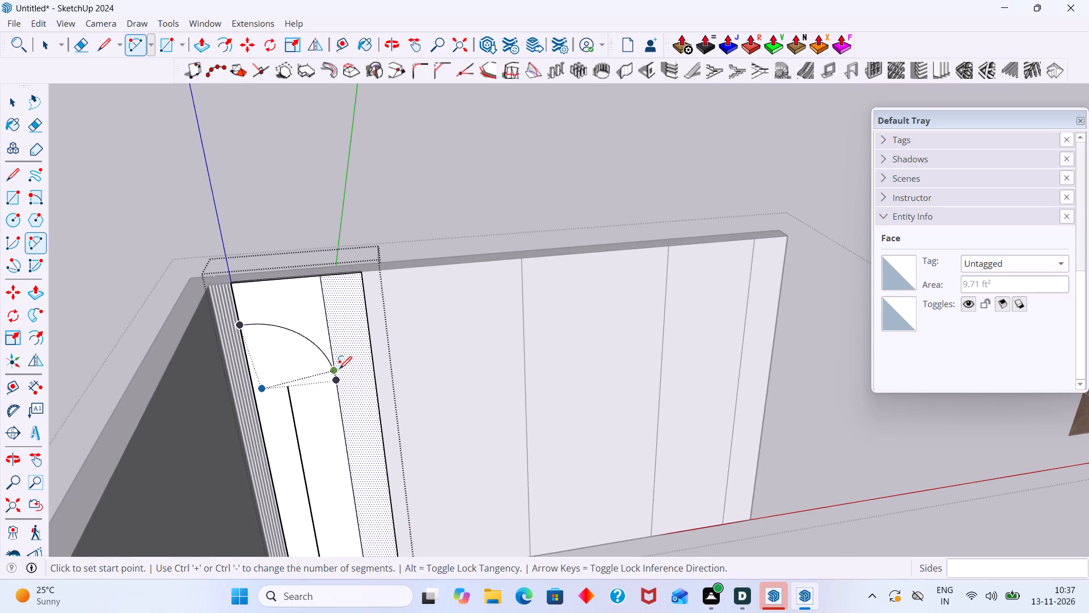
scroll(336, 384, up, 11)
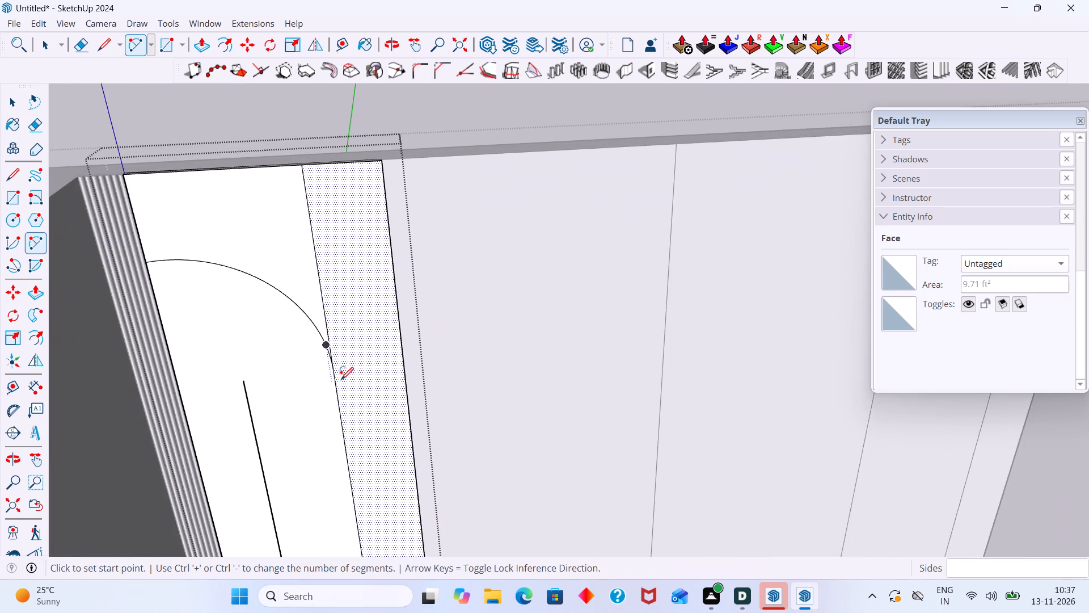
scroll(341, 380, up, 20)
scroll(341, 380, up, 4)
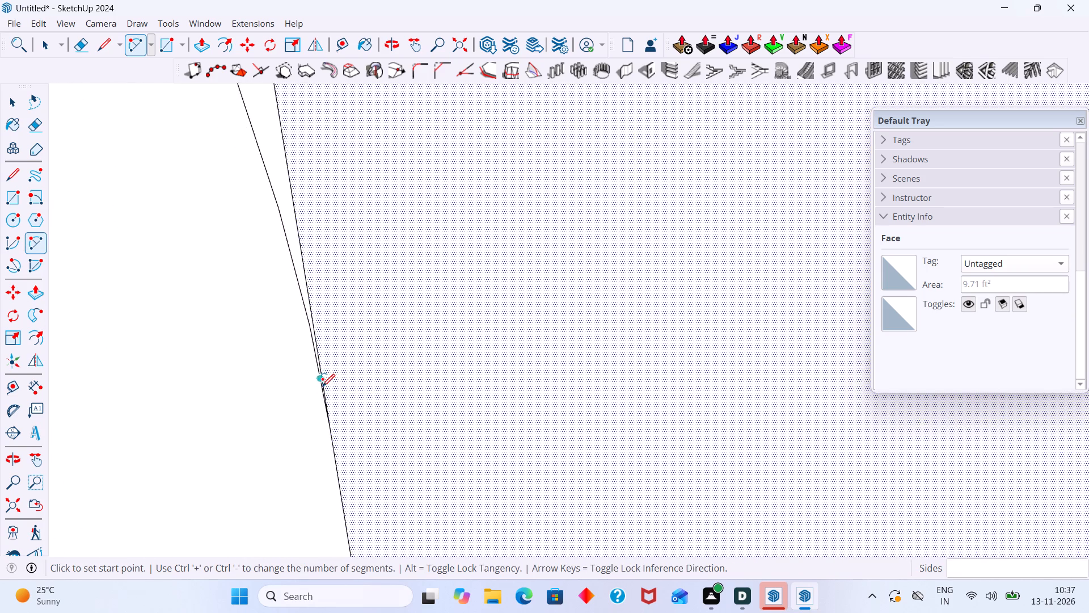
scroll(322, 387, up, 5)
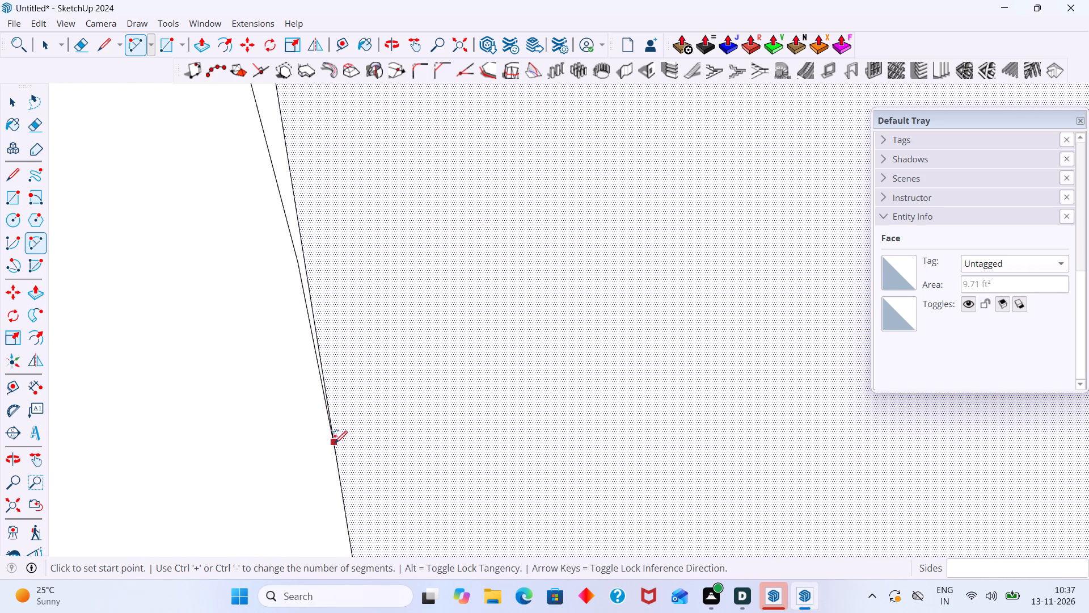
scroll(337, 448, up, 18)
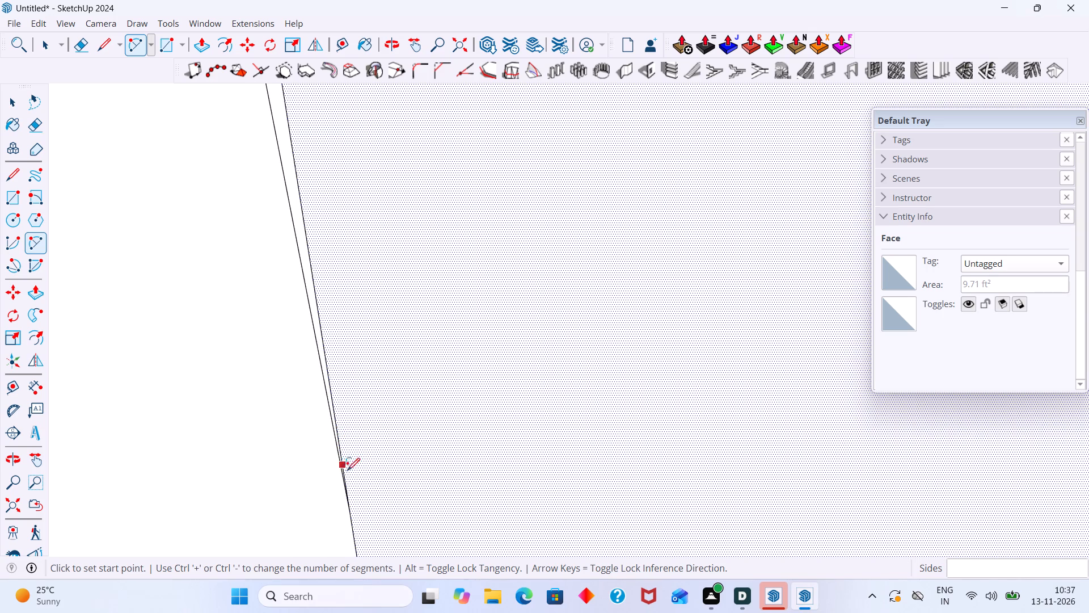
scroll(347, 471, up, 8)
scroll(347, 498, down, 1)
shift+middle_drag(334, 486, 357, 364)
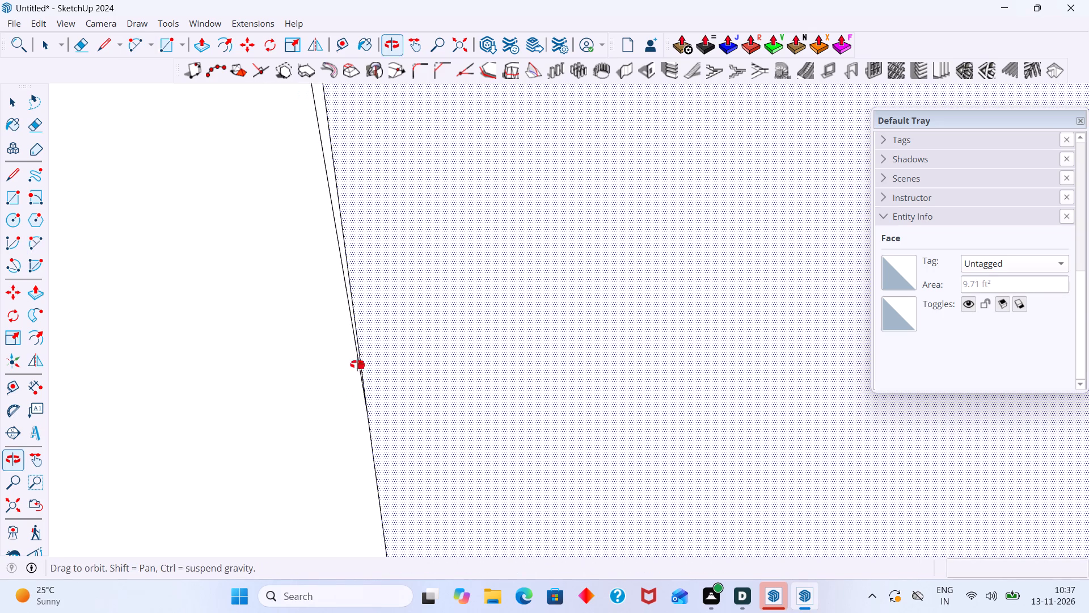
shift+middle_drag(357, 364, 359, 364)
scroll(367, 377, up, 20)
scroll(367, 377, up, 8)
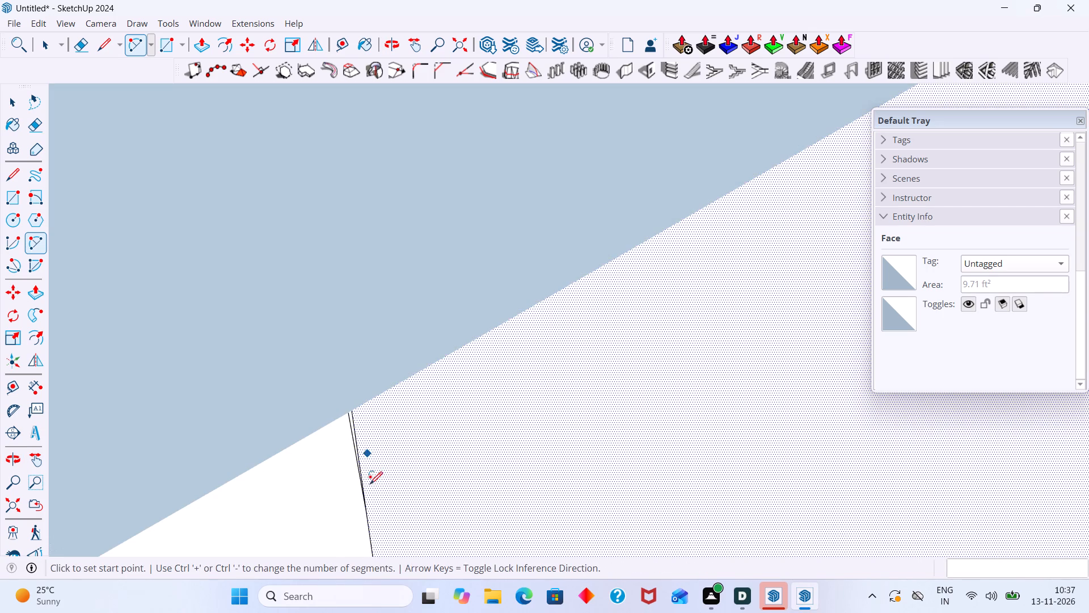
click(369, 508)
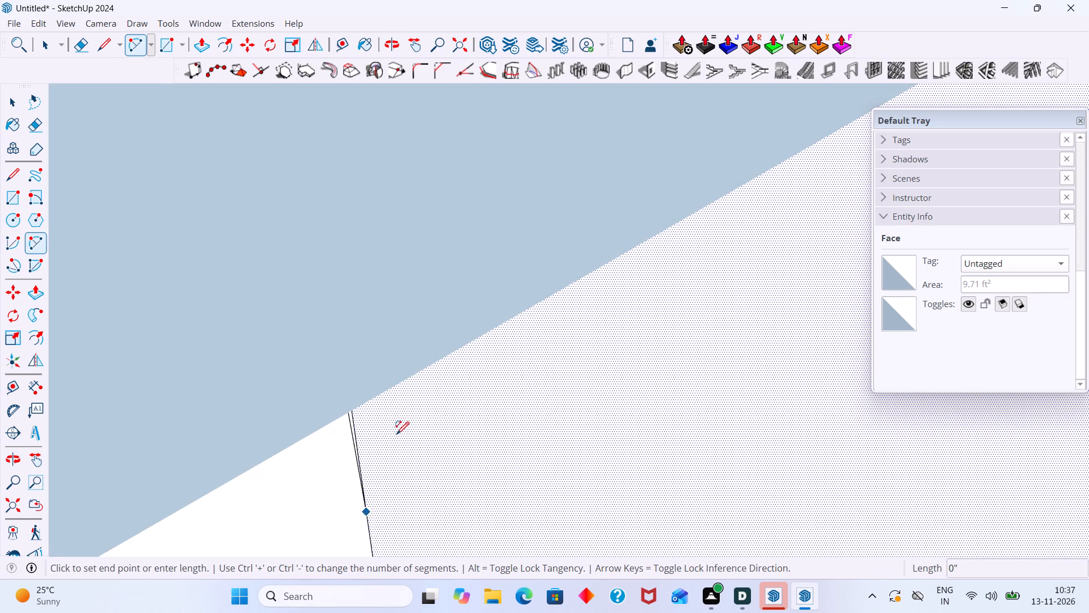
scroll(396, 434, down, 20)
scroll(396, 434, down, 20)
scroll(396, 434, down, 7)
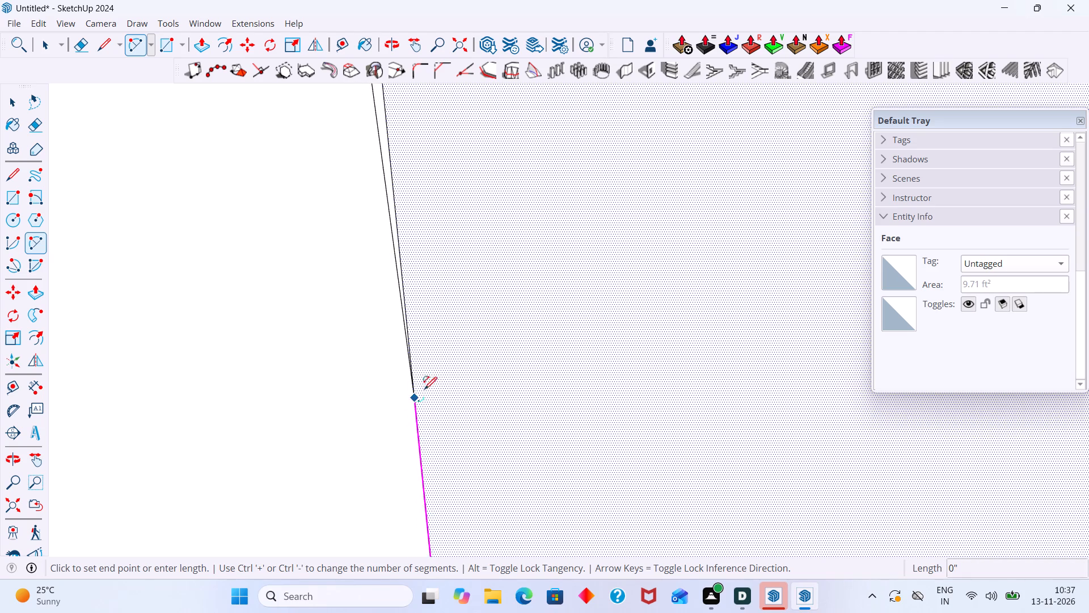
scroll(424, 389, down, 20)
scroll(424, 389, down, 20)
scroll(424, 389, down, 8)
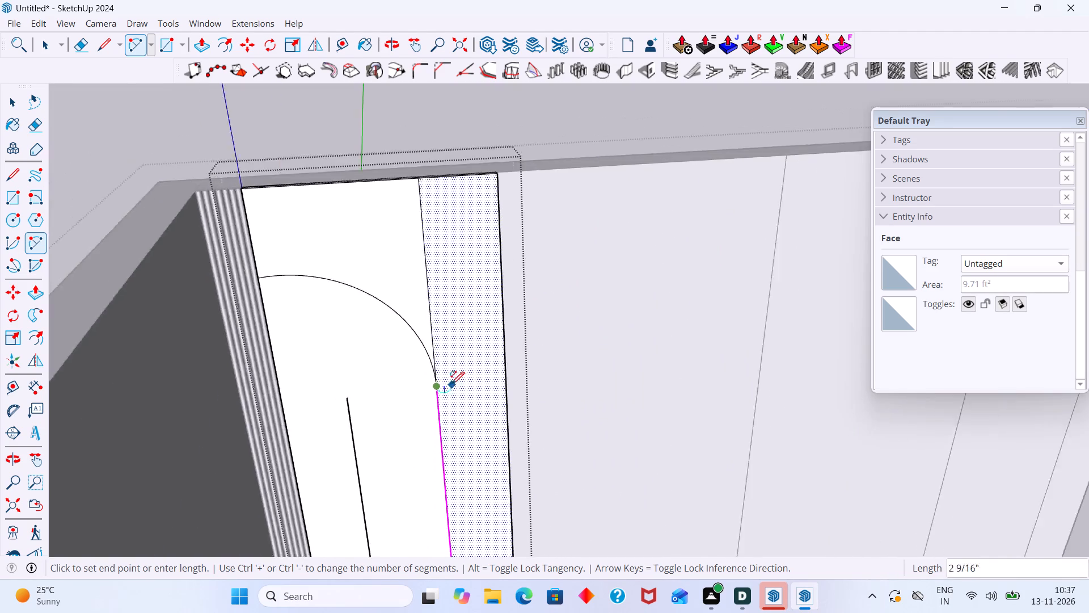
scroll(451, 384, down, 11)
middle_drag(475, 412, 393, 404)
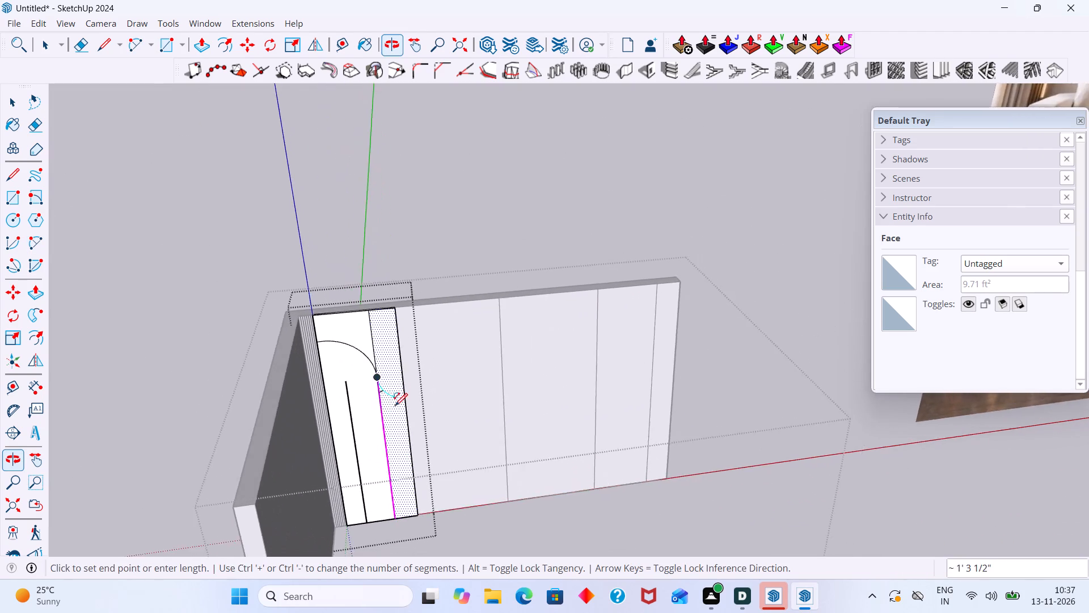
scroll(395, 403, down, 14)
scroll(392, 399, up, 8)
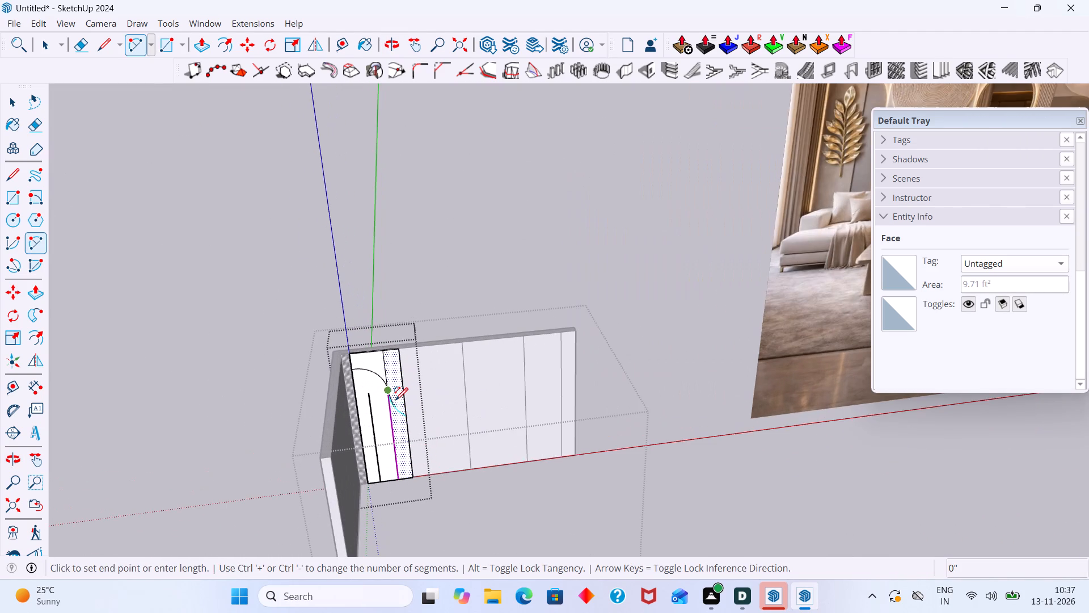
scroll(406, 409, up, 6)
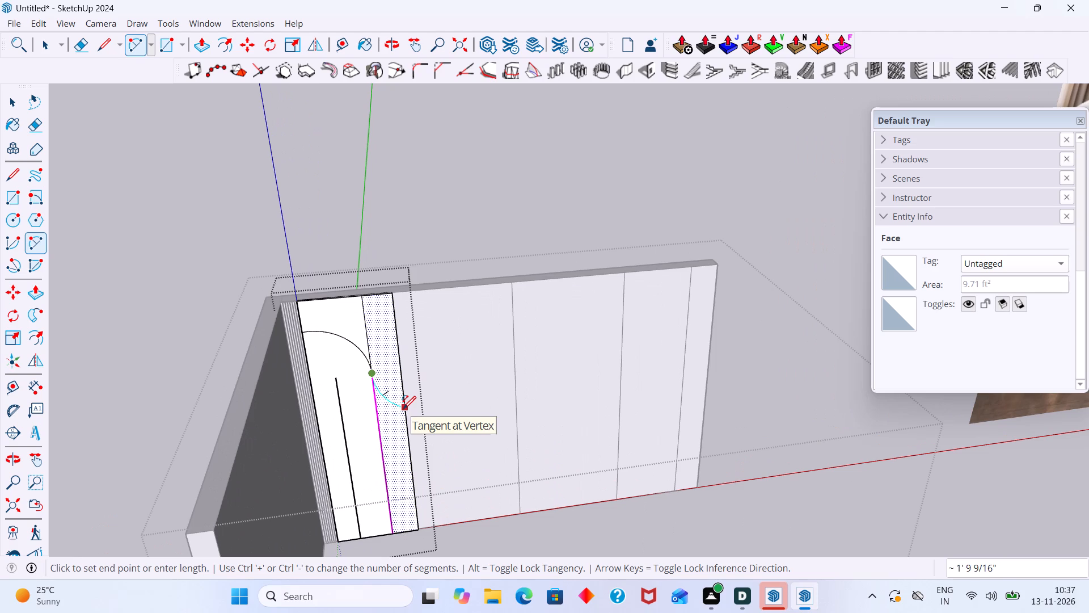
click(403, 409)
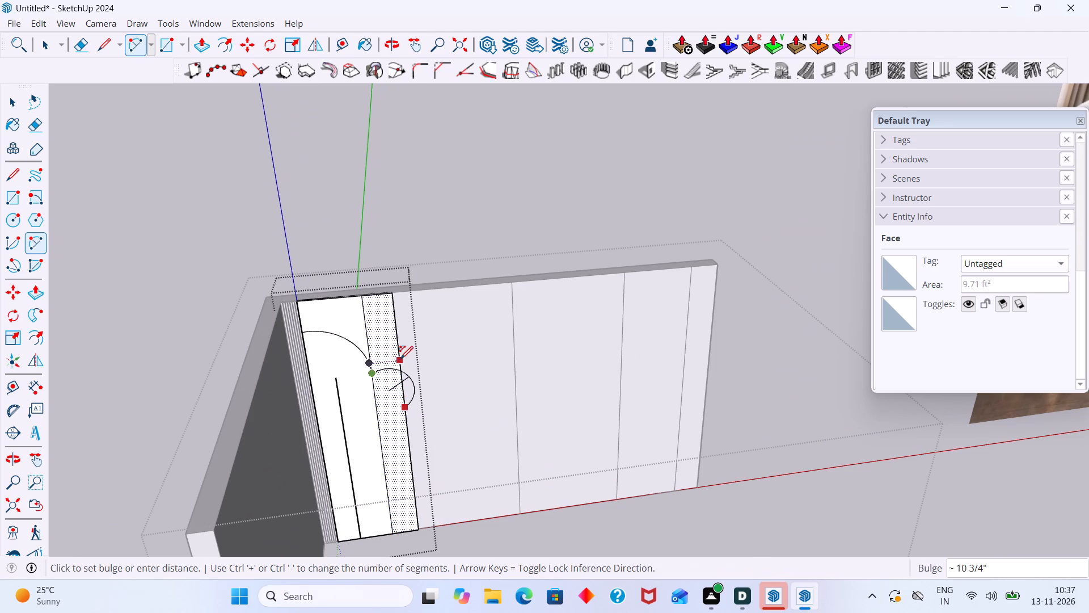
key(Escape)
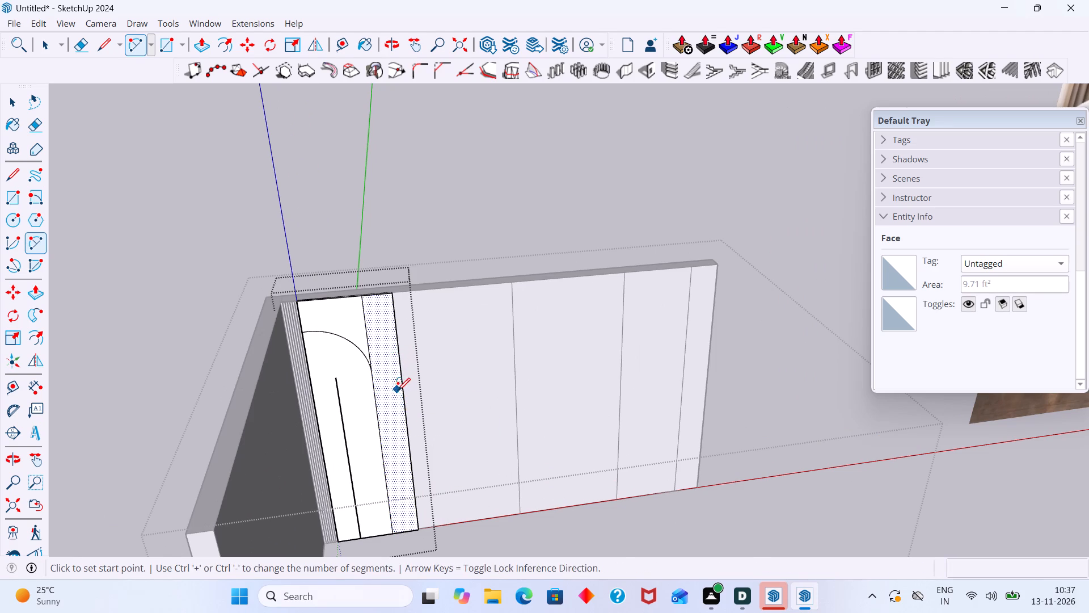
Draw a two-point arc from the panel's outer edge to the dividing line at the arch's lower end, bulging upward about 4 1/2".
click(406, 395)
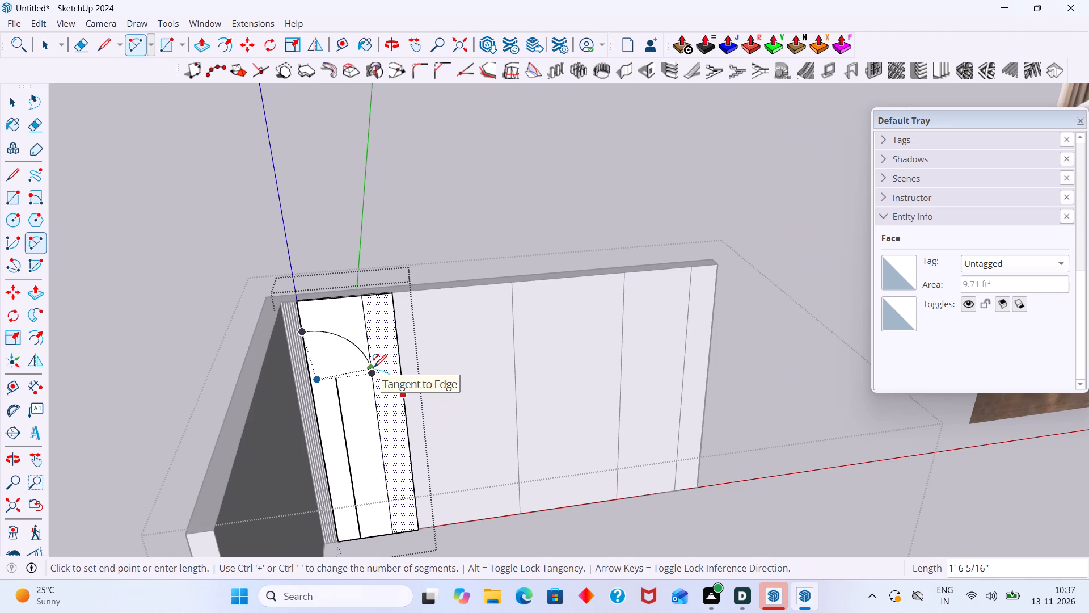
click(374, 367)
scroll(379, 362, up, 6)
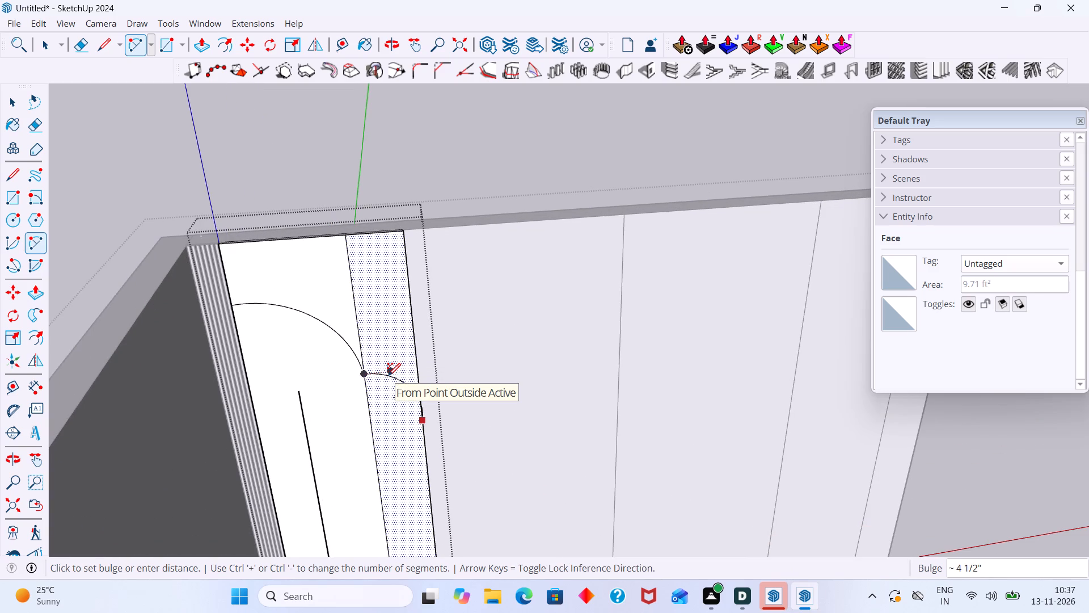
click(388, 376)
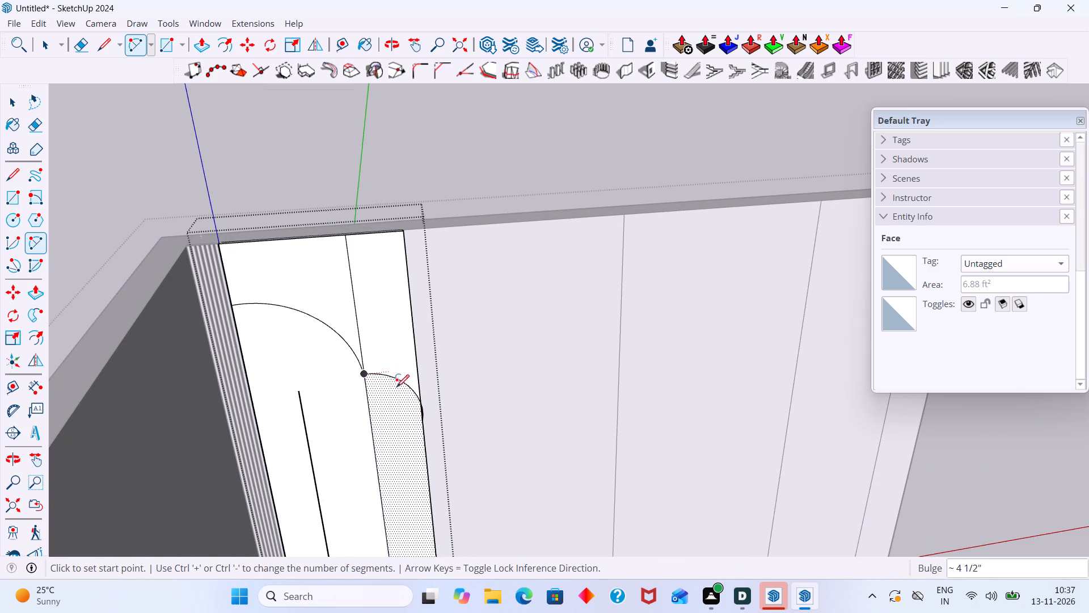
key(space)
Set the small arc between the dividing line and the panel's outer edge to 30 segments.
scroll(453, 417, up, 18)
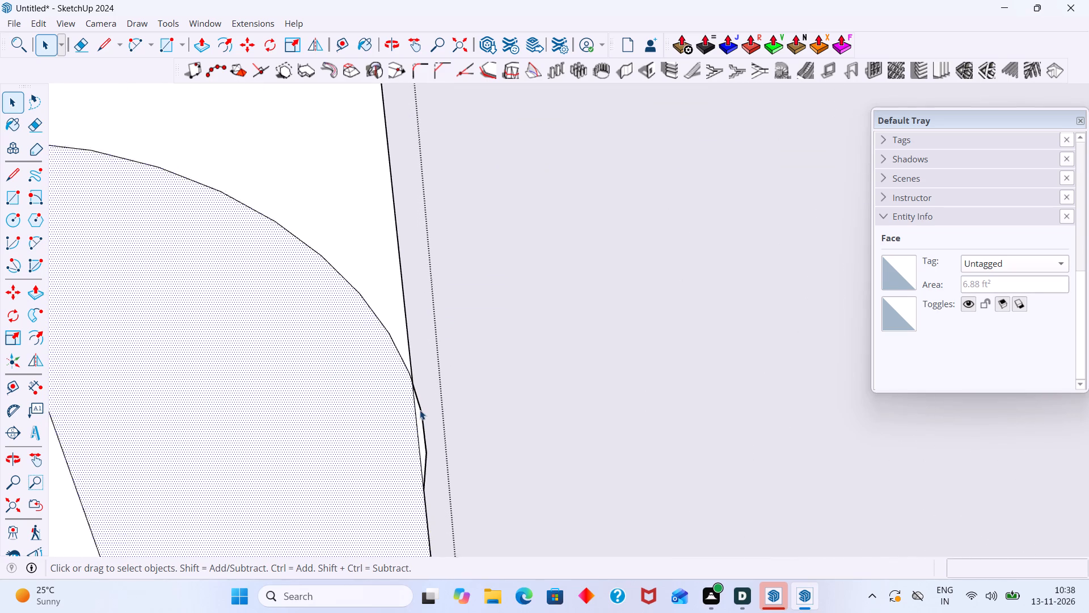
scroll(420, 410, up, 5)
click(399, 346)
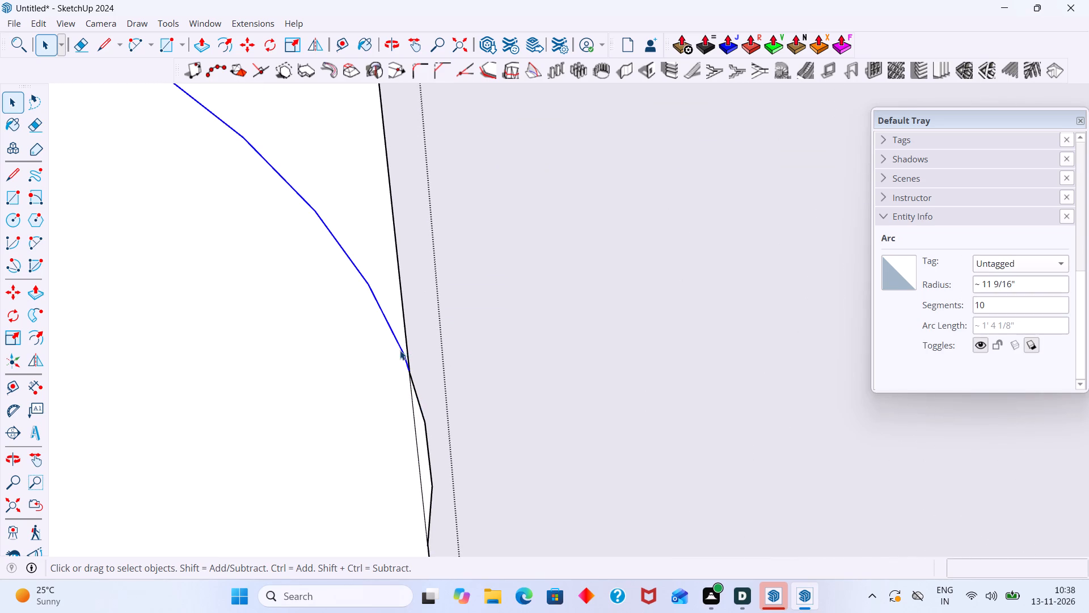
click(997, 309)
key(BackSpace)
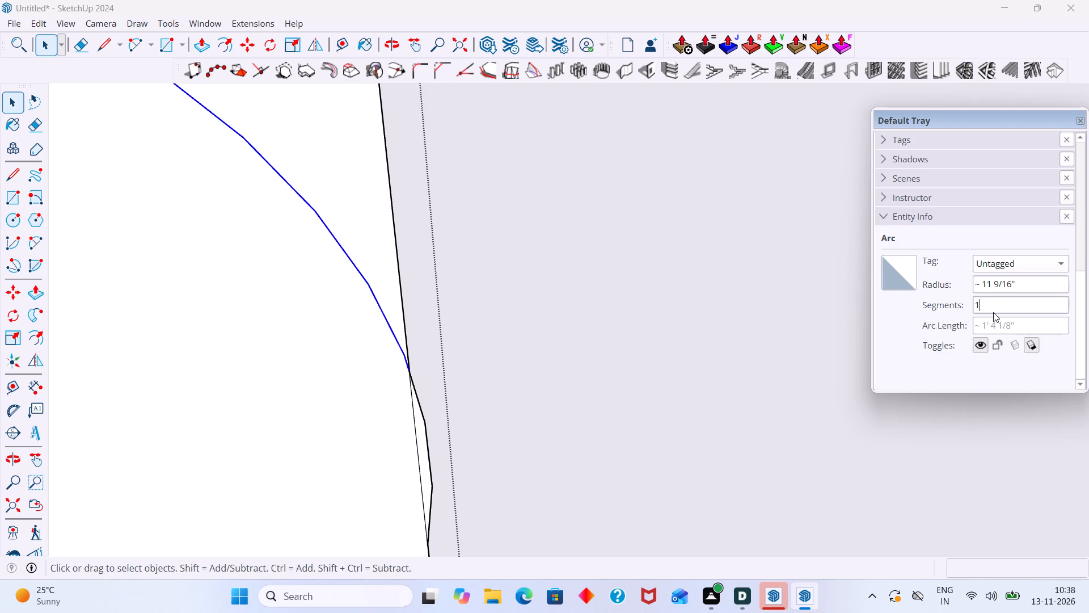
key(BackSpace)
text(30)
key(Return)
key(space)
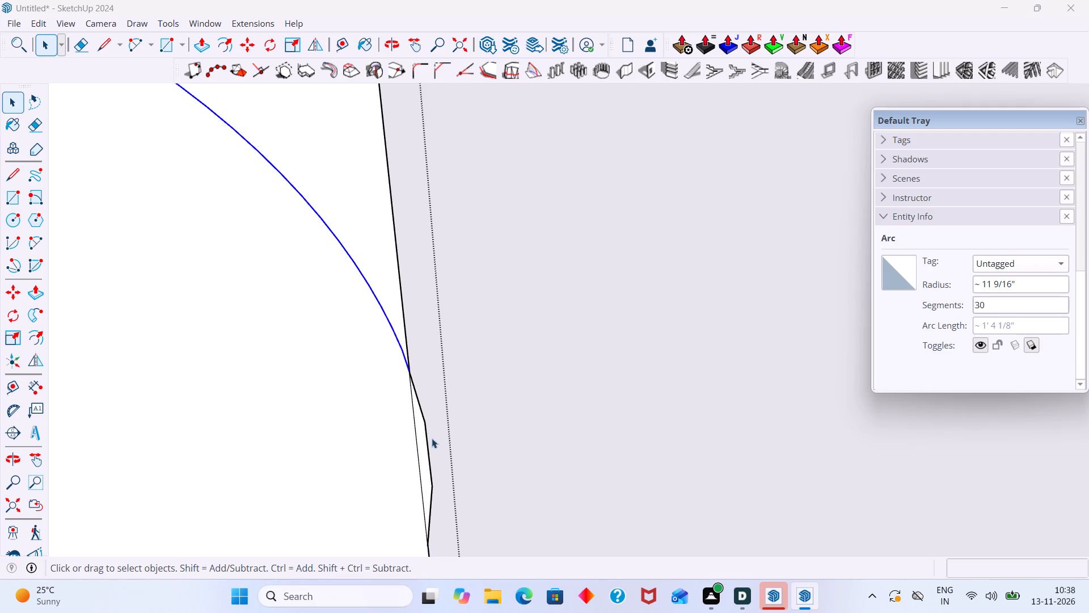
Delete the leftover piece of the small arc that sticks out past the panel's outer edge.
click(429, 441)
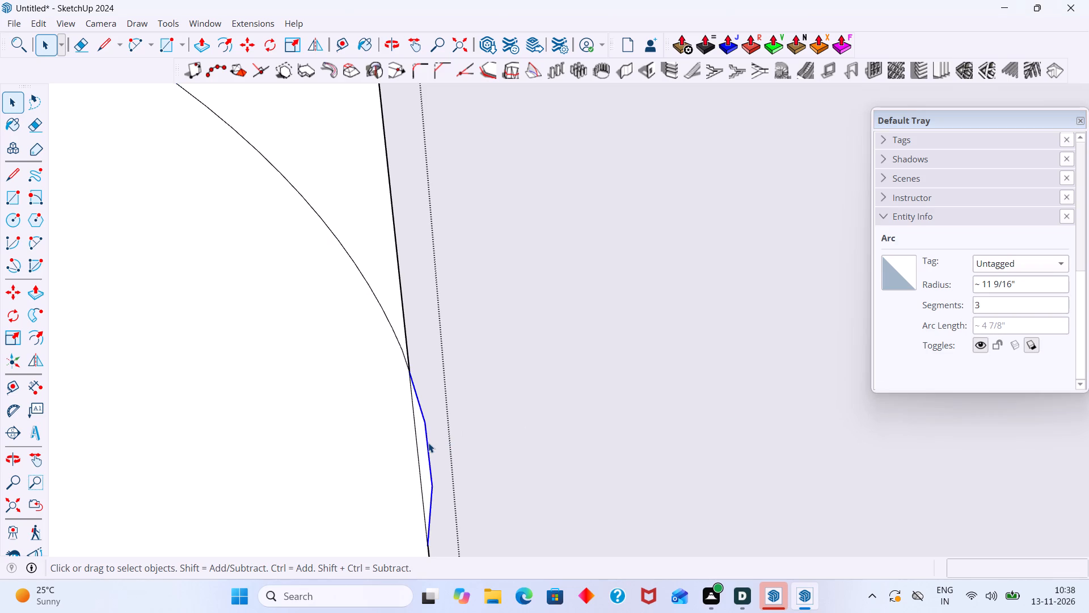
key(Delete)
scroll(428, 442, down, 20)
scroll(428, 442, down, 3)
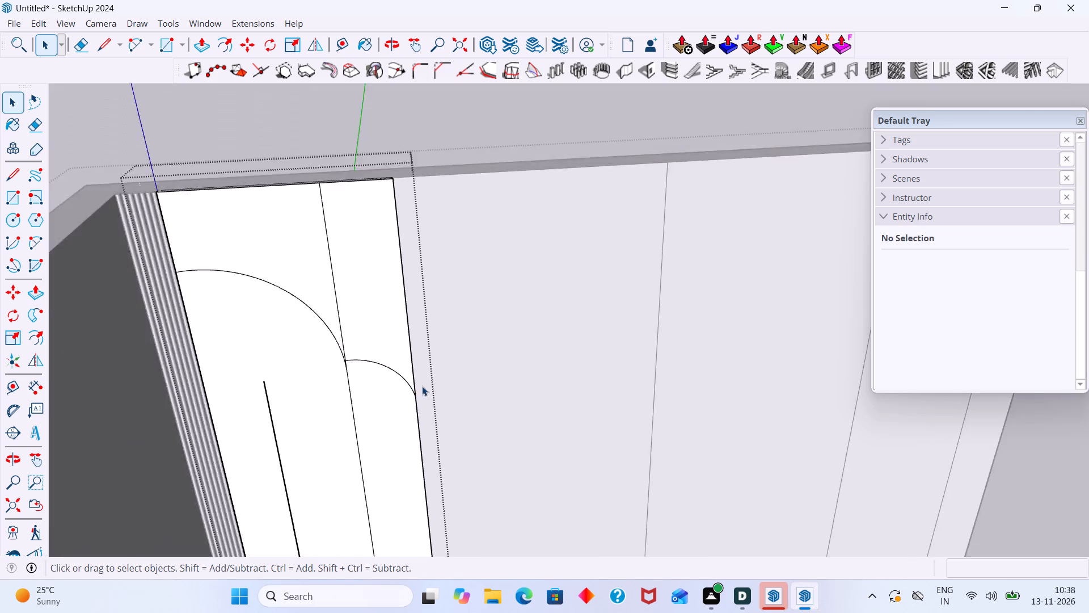
scroll(422, 386, down, 11)
click(491, 255)
Inside the panel group, mirror a copy of the small arc across the vertical dividing line, with the flip plane offset about 5 7/8".
scroll(404, 372, up, 4)
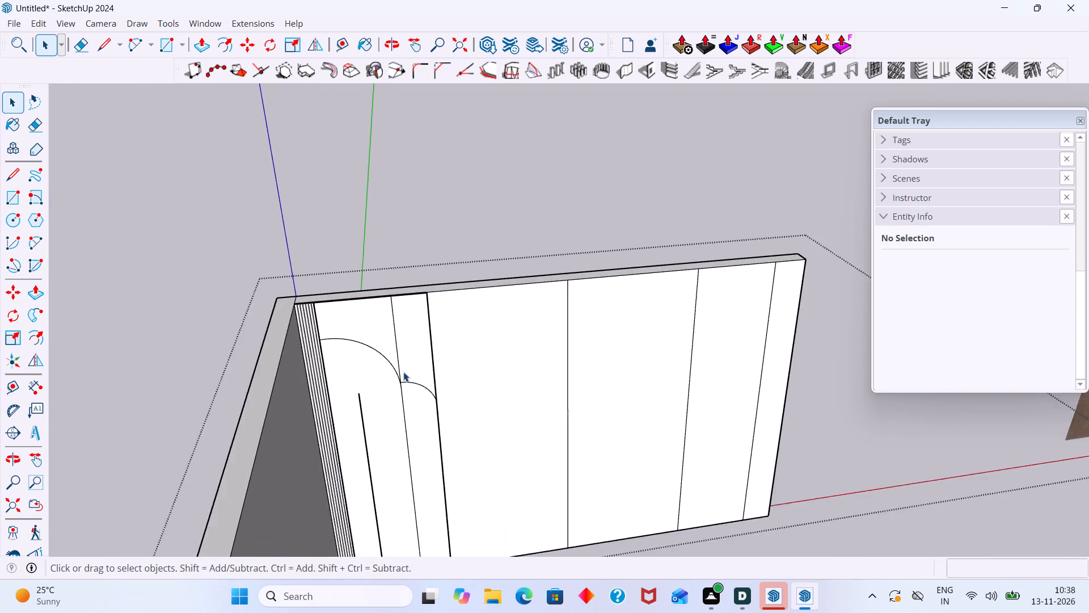
scroll(403, 372, up, 3)
click(427, 391)
scroll(426, 389, up, 1)
double_click(426, 389)
click(432, 389)
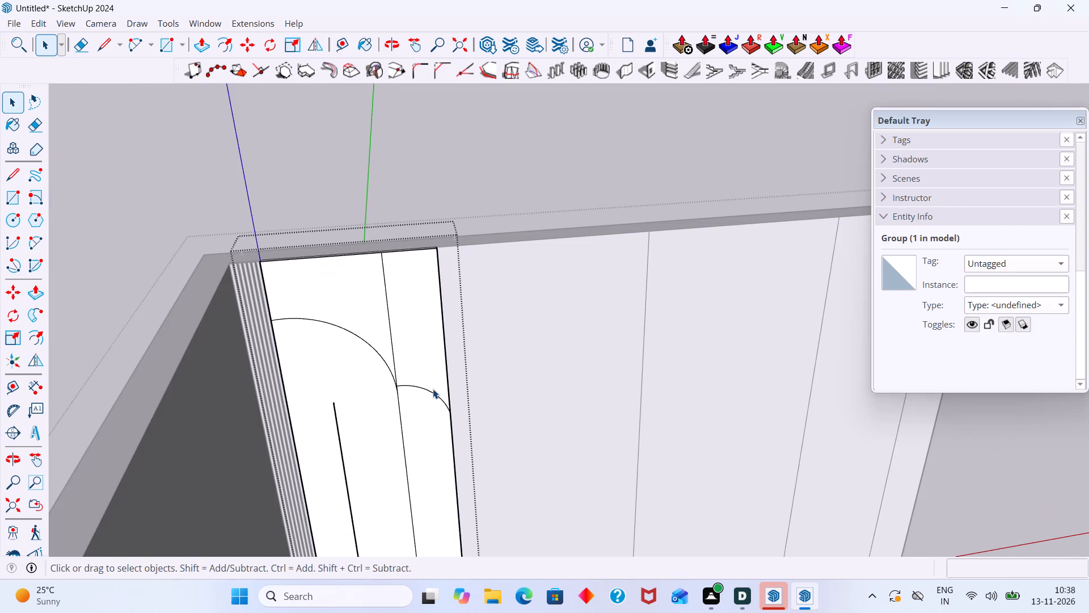
click(433, 391)
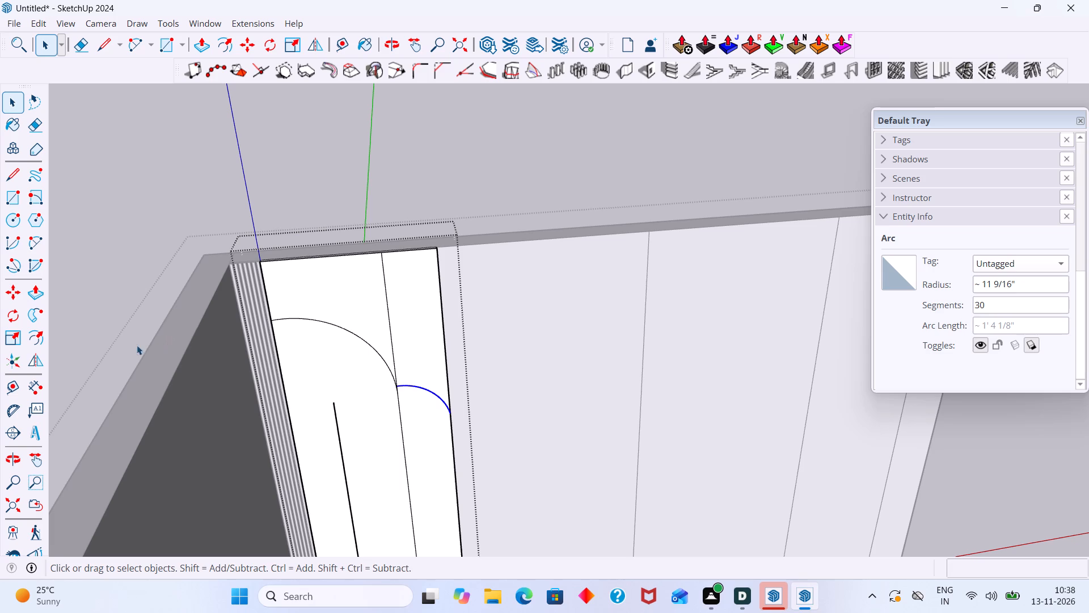
click(36, 360)
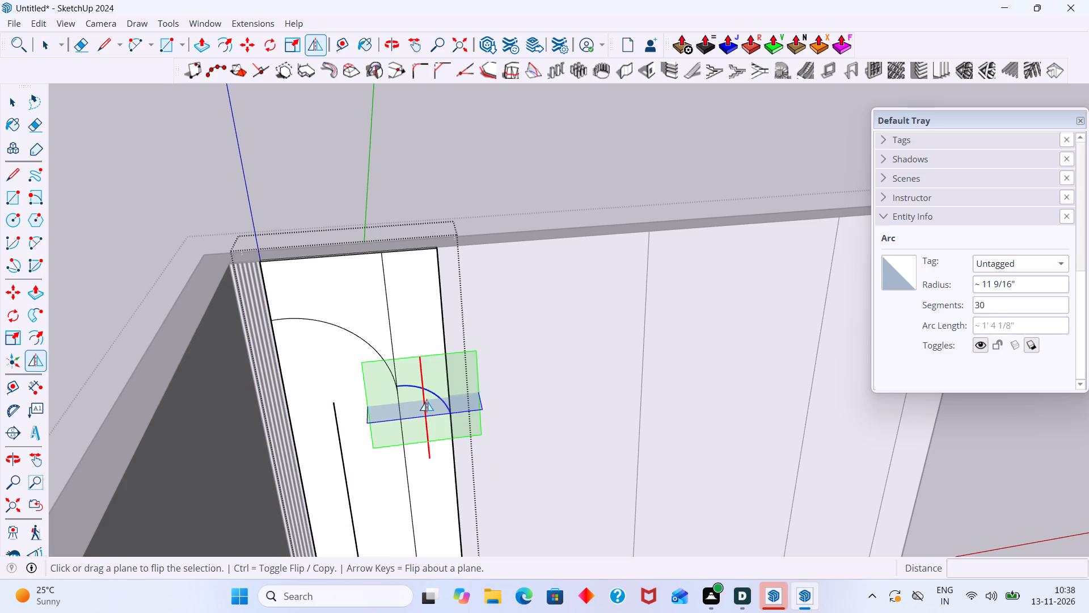
drag(425, 404, 399, 405)
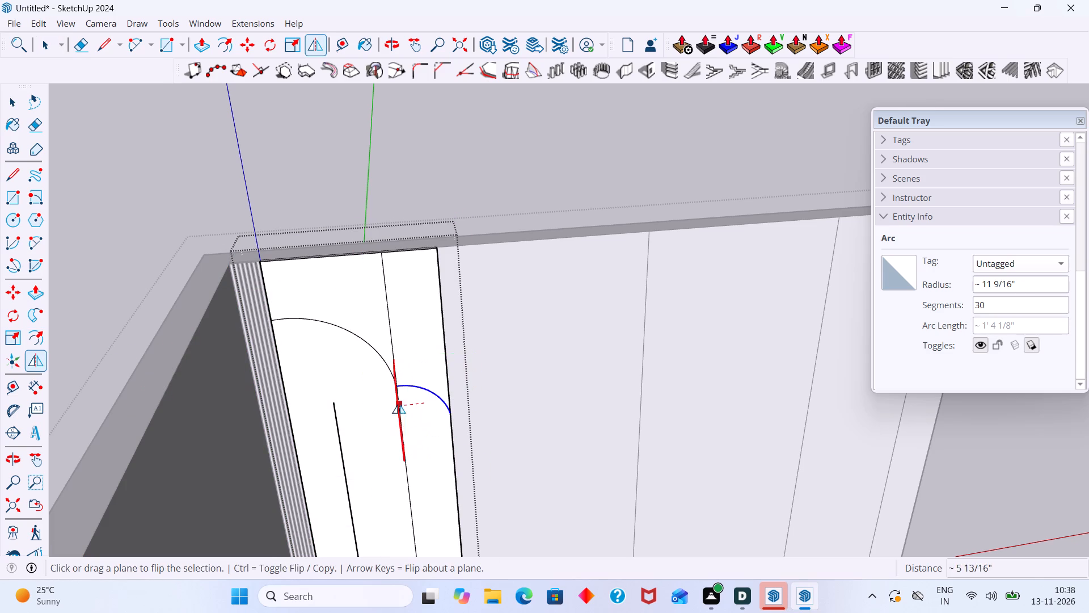
drag(399, 405, 398, 390)
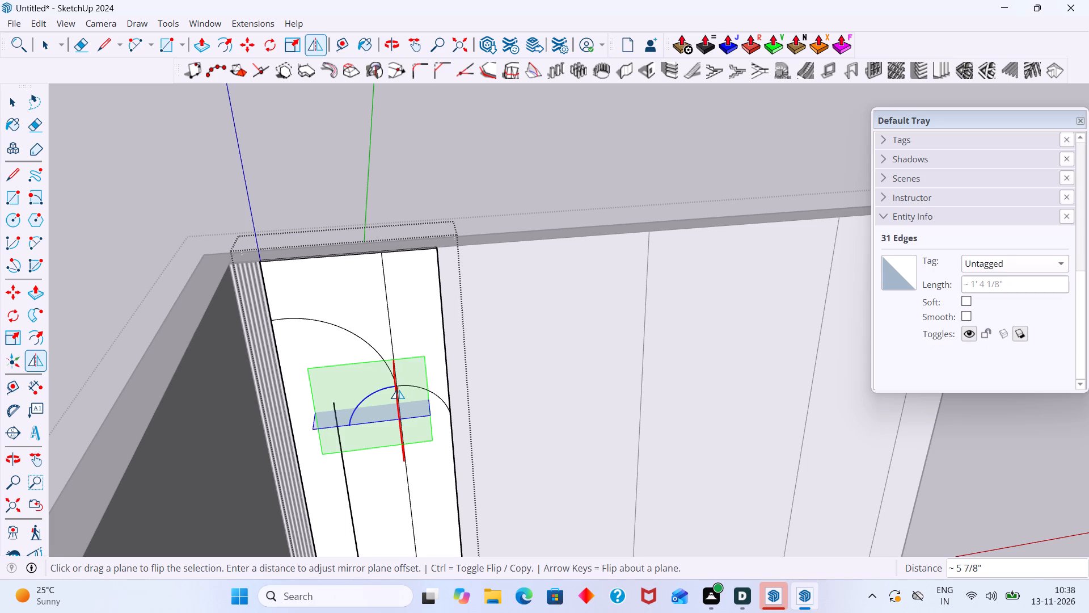
click(398, 390)
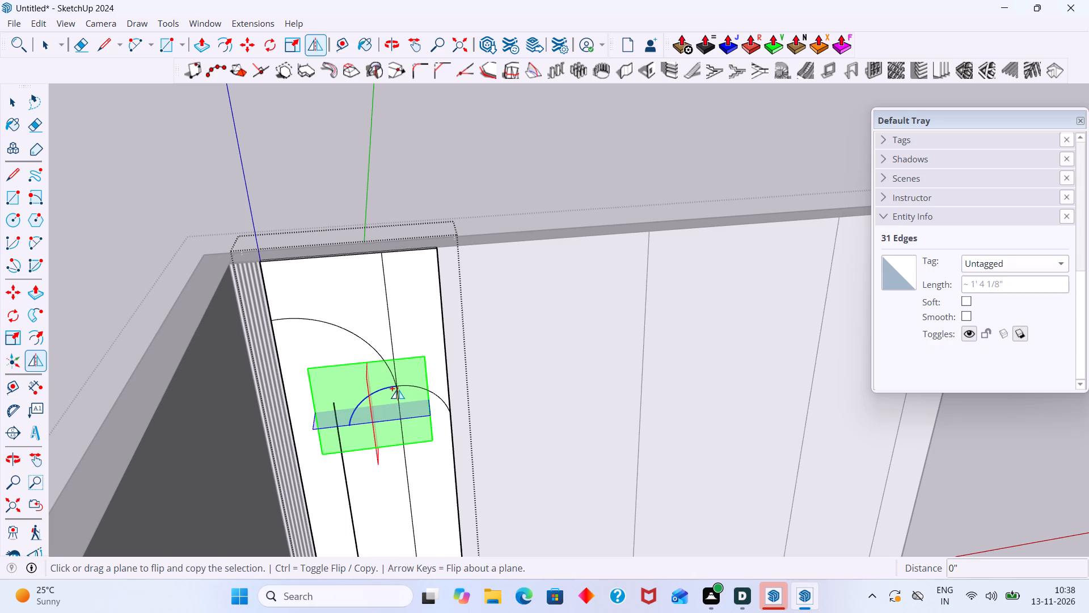
key(space)
click(513, 190)
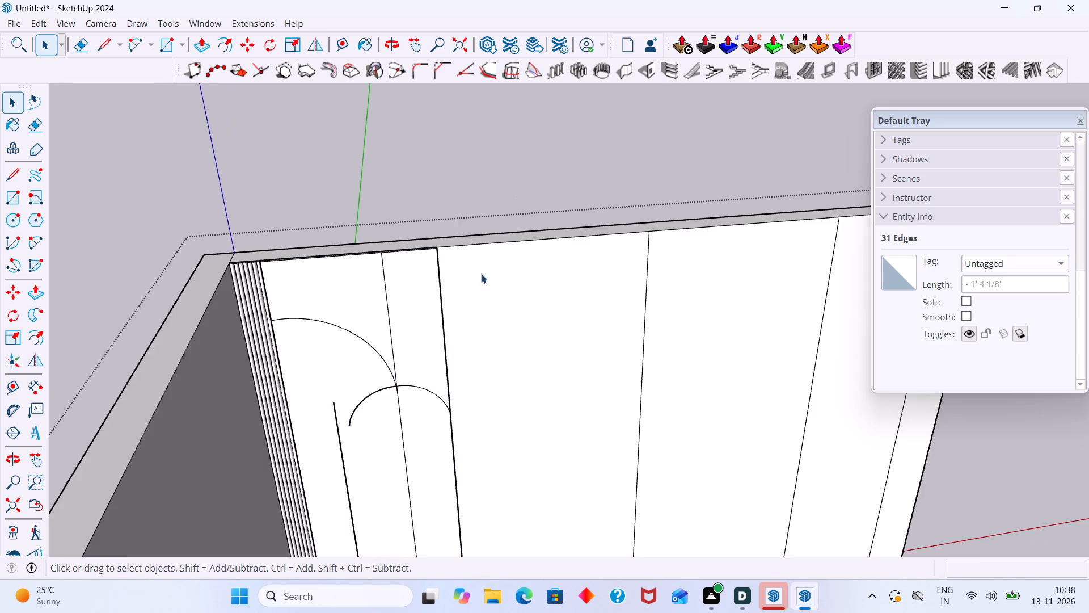
Compare the mirrored arc and the loose vertical line on the panel with the arched wall detail in the reference image.
scroll(412, 386, down, 13)
middle_drag(415, 494, 417, 484)
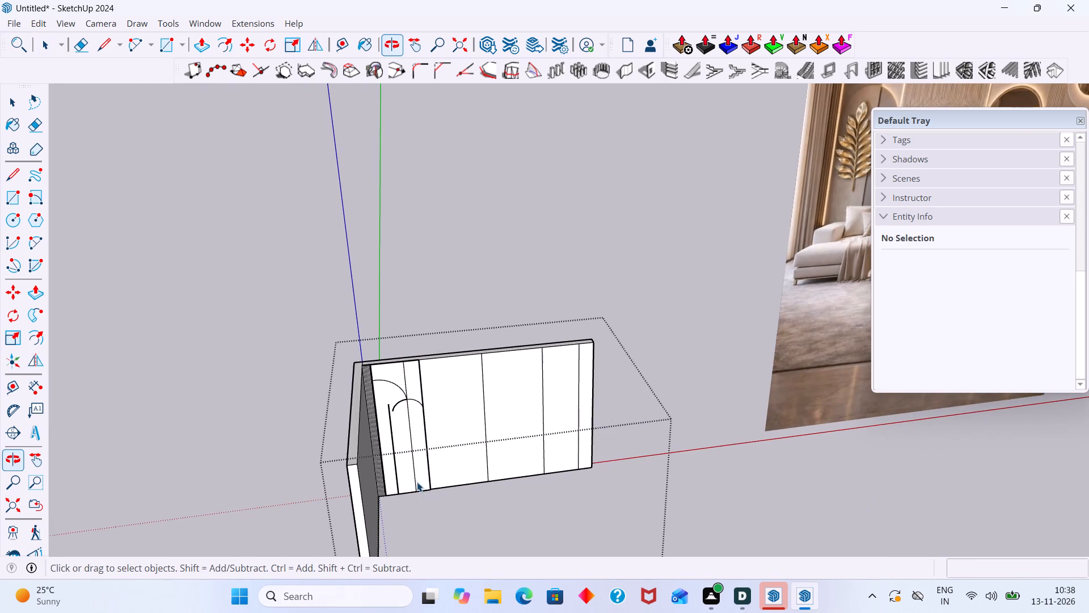
scroll(416, 480, down, 2)
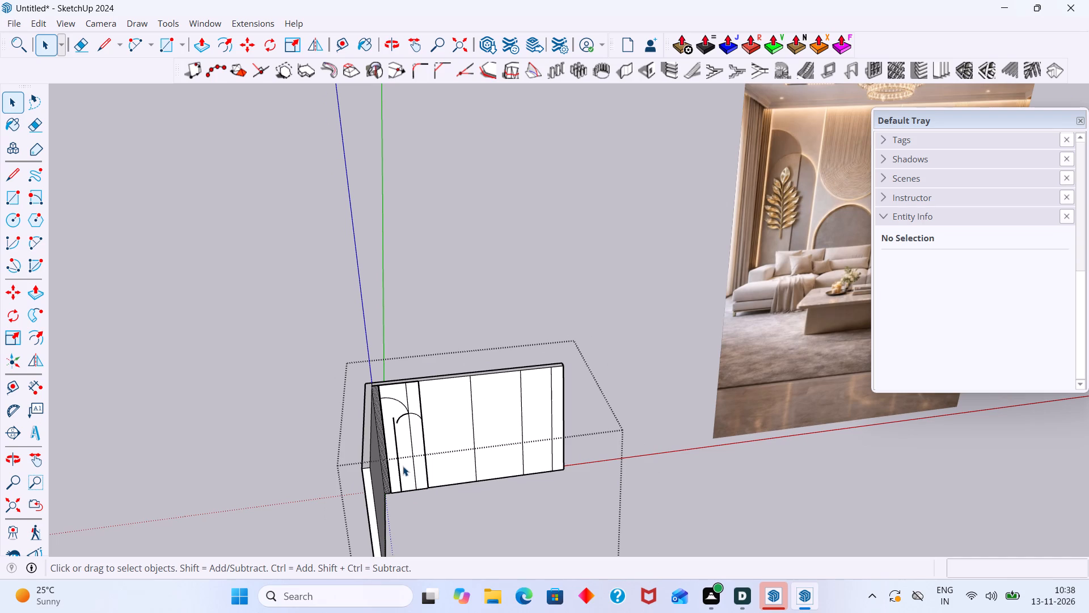
scroll(396, 421, up, 5)
scroll(396, 422, down, 2)
scroll(396, 422, up, 12)
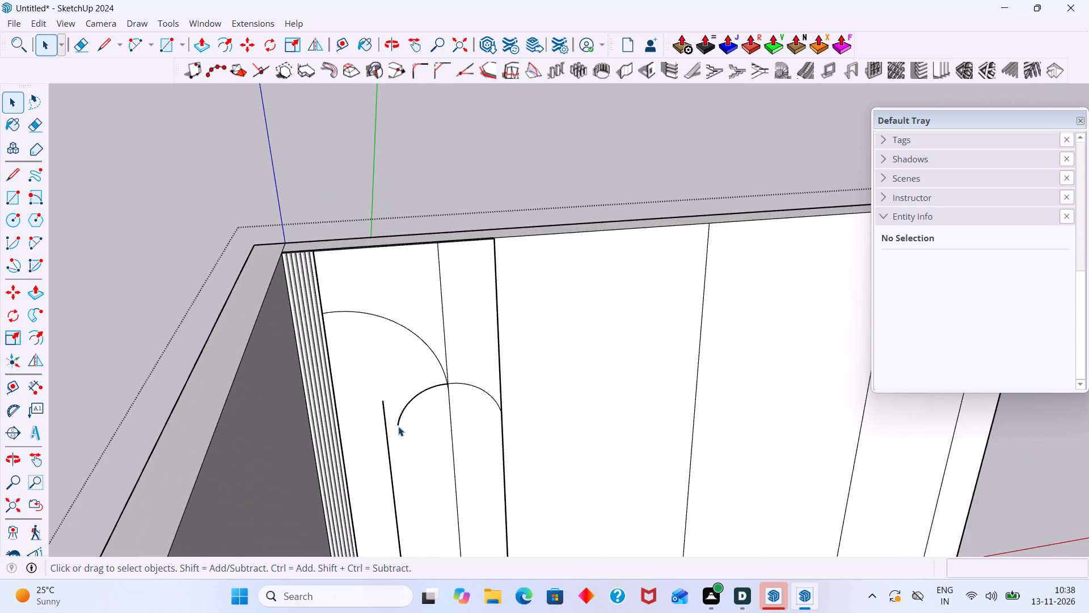
scroll(398, 426, up, 1)
scroll(423, 394, down, 20)
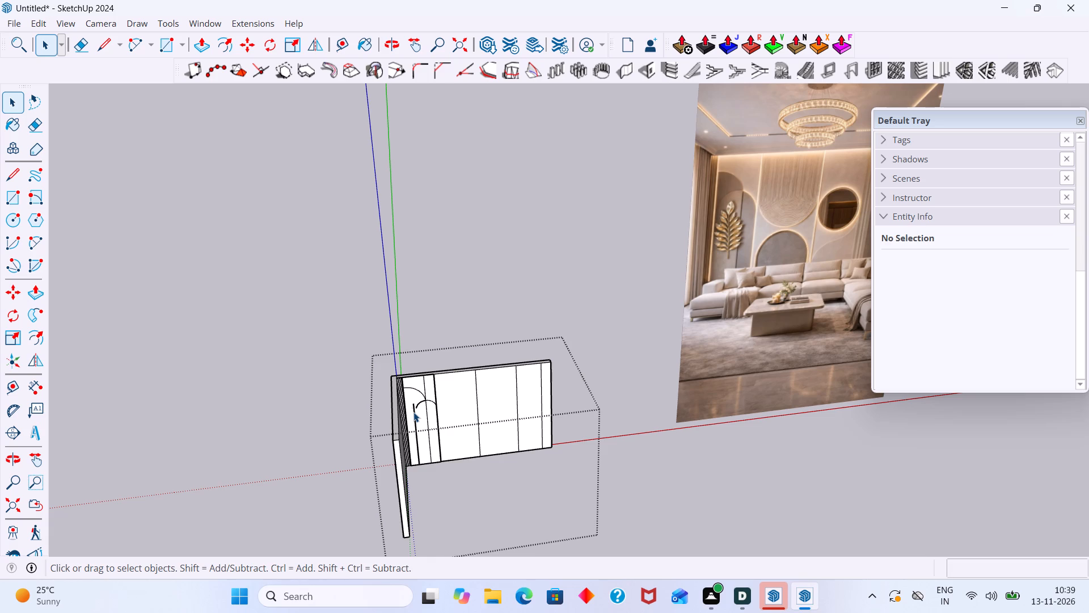
click(628, 312)
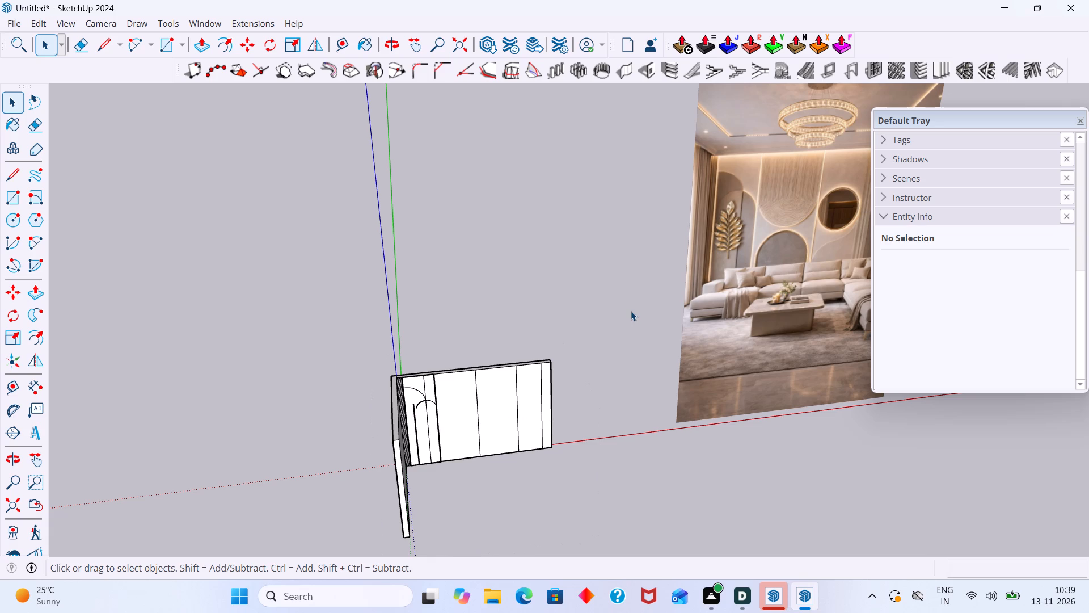
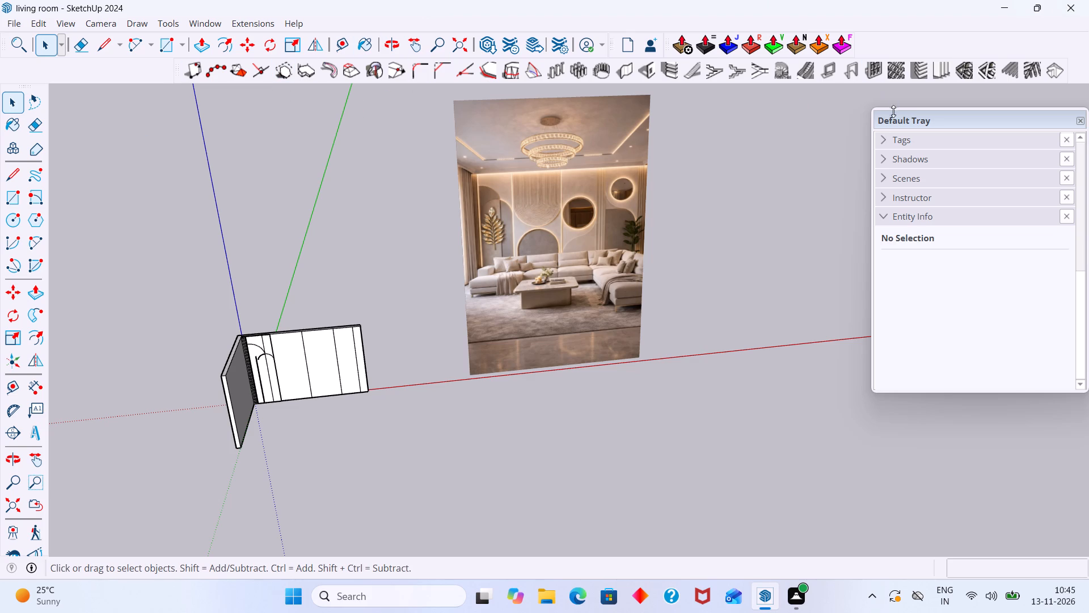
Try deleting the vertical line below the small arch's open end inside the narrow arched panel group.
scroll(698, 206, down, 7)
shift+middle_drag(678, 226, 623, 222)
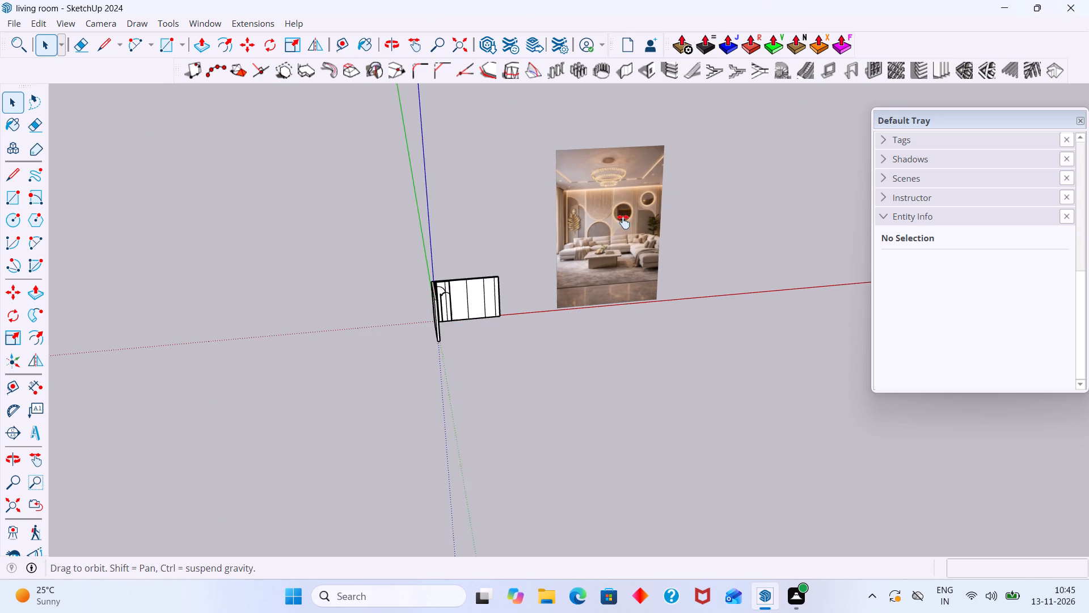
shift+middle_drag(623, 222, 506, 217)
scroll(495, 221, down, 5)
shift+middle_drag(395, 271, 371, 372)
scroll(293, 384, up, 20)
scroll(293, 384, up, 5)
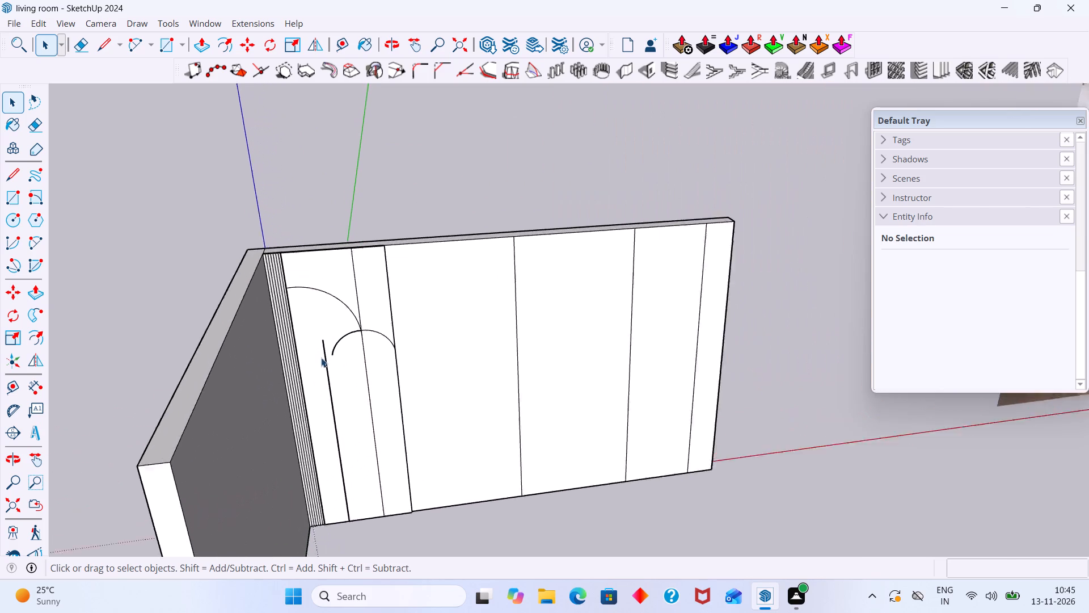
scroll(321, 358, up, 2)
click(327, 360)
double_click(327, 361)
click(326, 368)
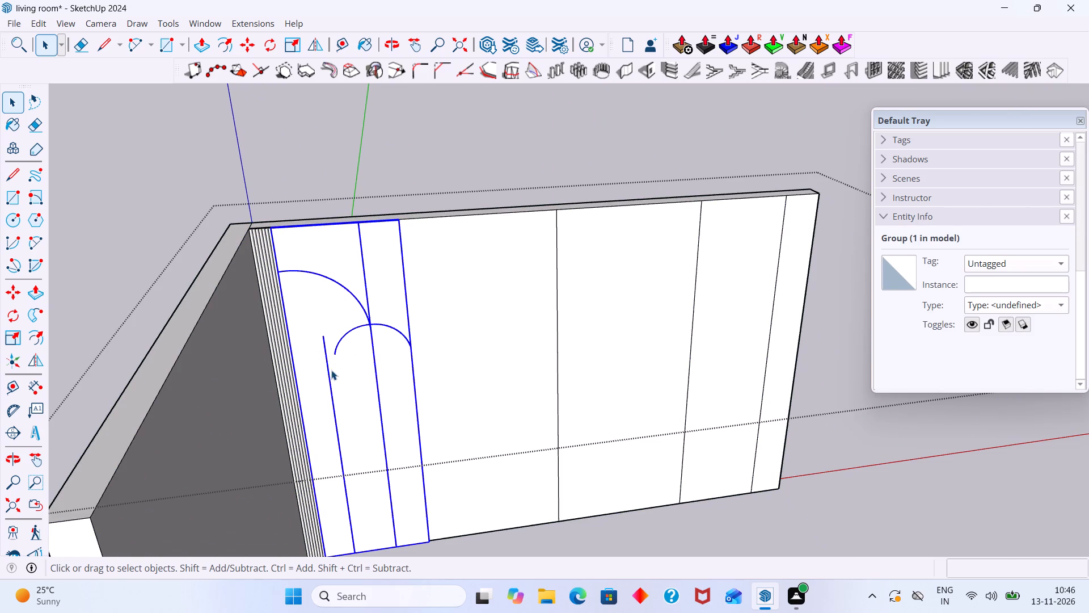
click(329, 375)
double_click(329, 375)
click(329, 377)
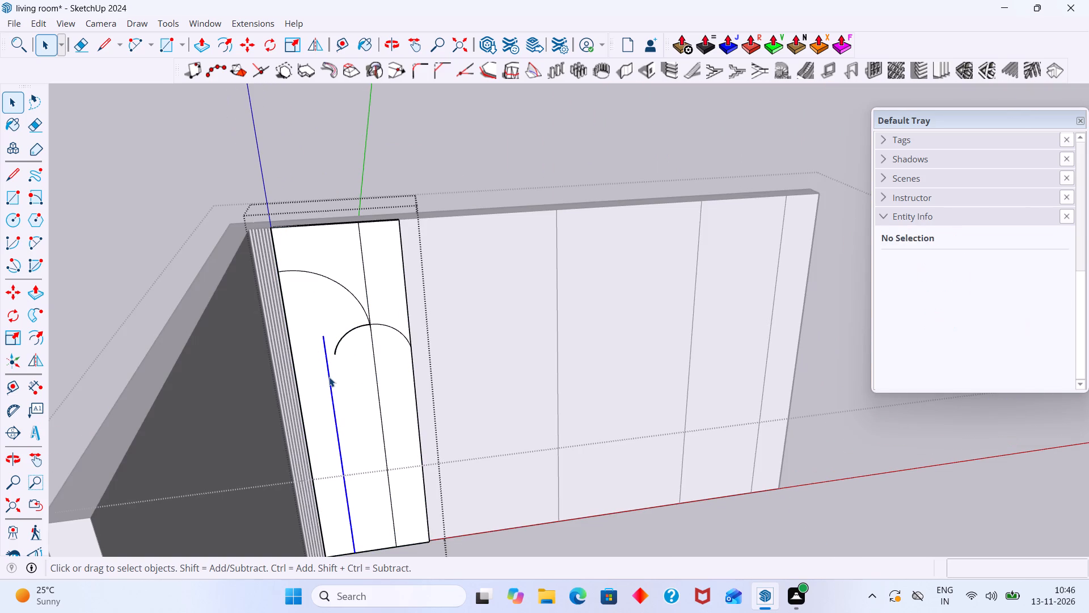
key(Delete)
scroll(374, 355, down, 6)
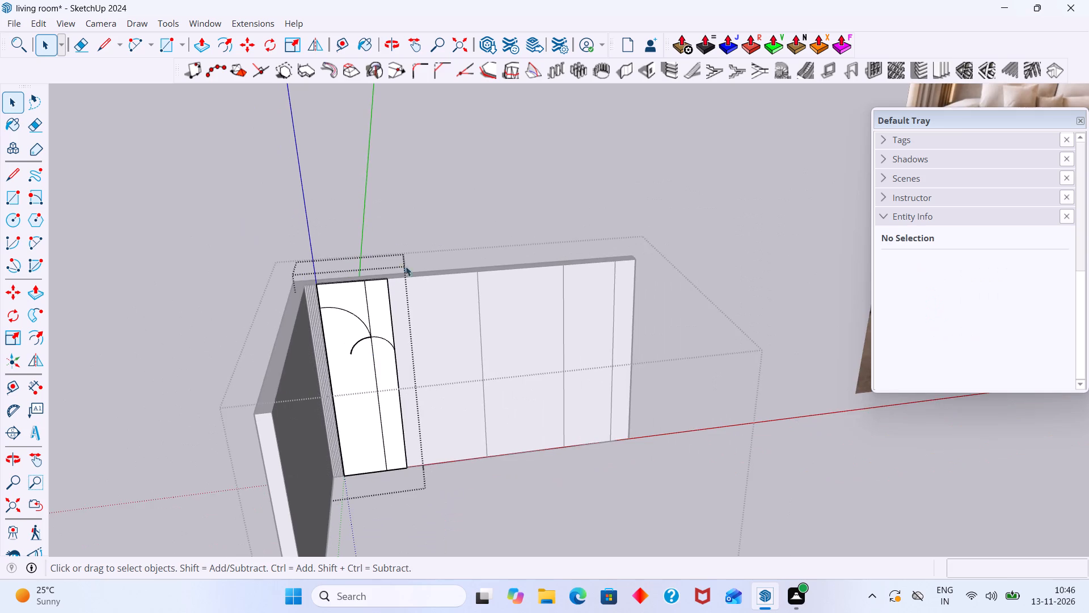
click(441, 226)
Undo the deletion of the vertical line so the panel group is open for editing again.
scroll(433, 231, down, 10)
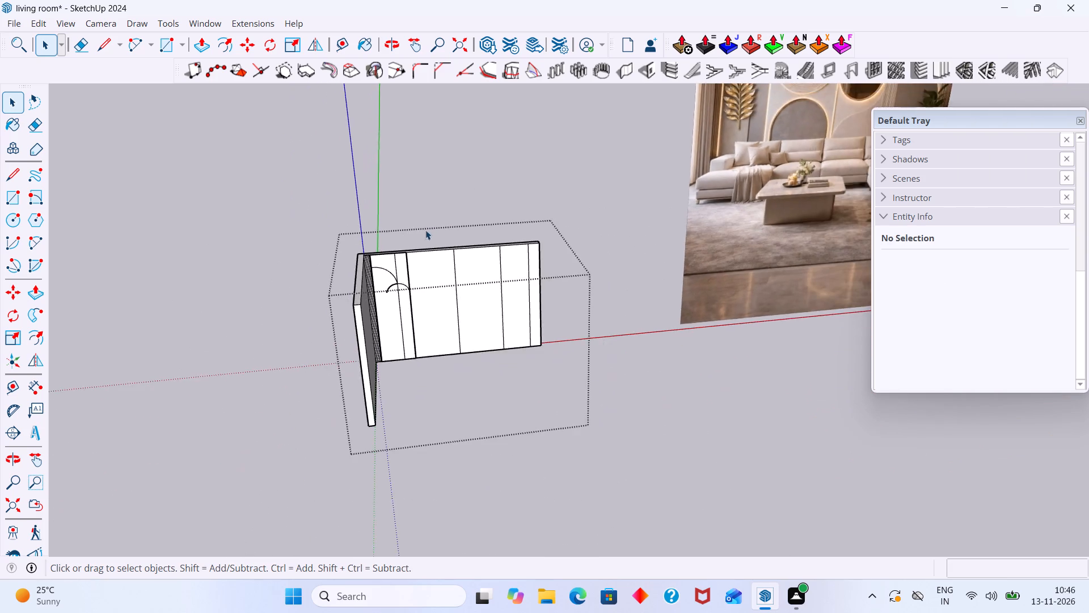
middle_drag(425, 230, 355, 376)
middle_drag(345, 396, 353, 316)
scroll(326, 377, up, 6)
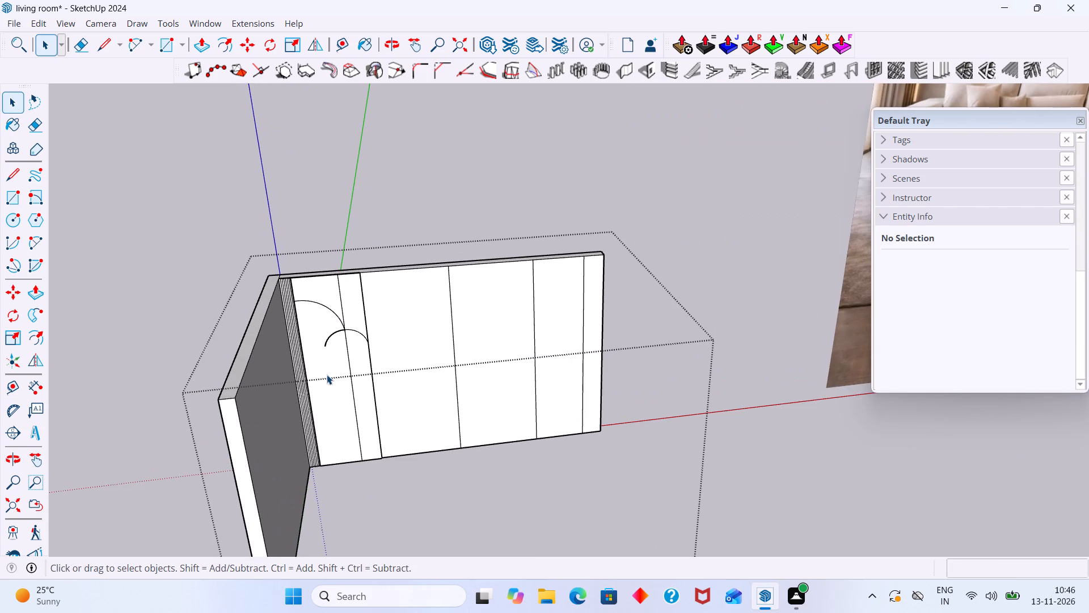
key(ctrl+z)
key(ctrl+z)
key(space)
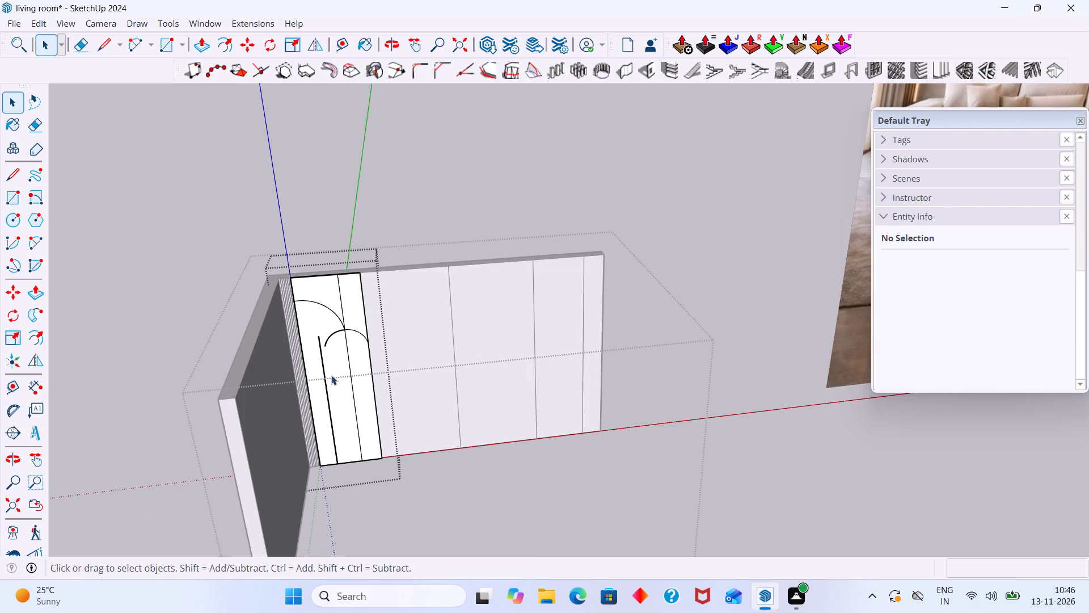
Delete the left half of the small arch in the arched panel group.
scroll(320, 342, up, 7)
click(339, 330)
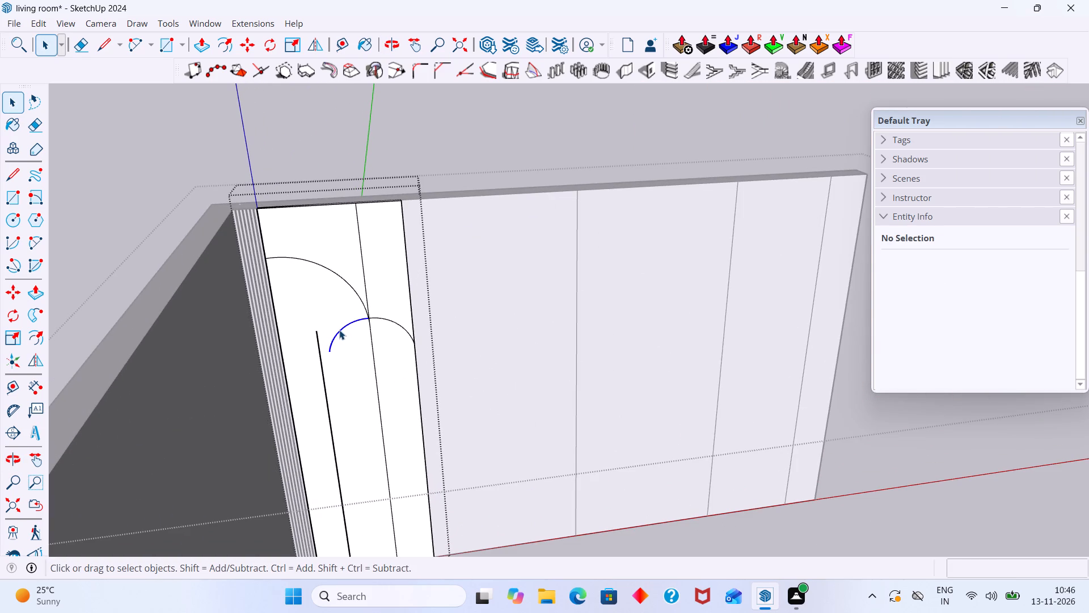
key(Delete)
Draw a two-point arc from the small arch's apex to the vertical line, about 1' 9 7/8" long with a 5 7/16" bulge.
key(a)
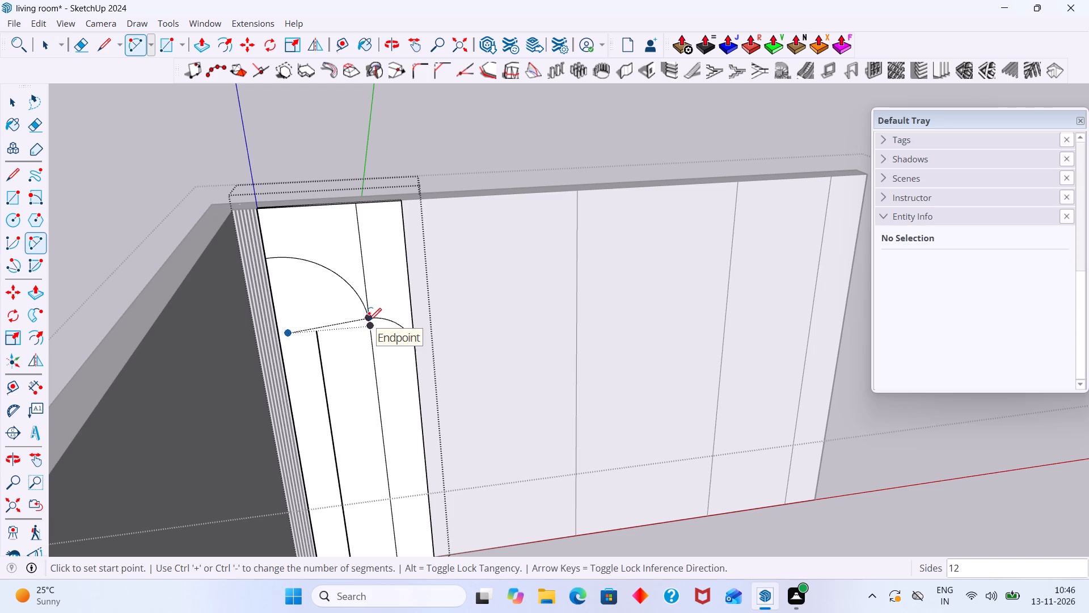
click(368, 321)
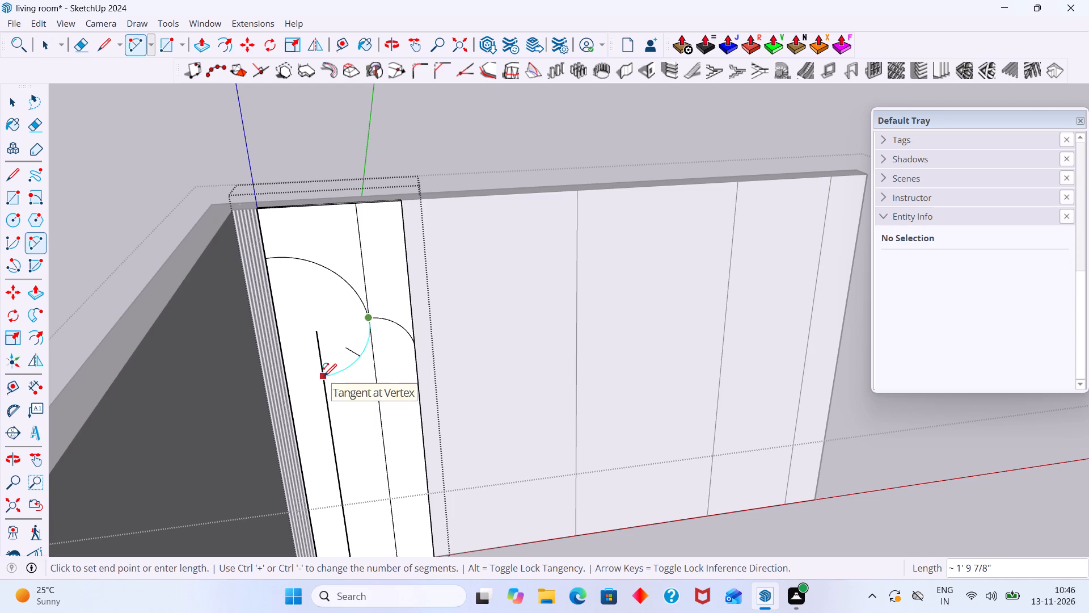
click(324, 376)
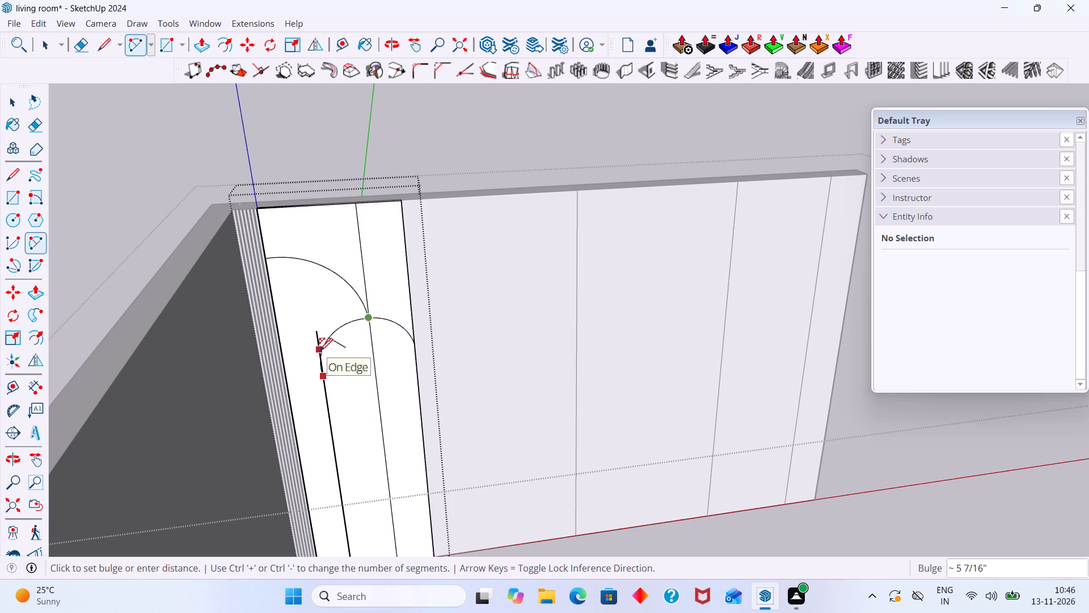
click(320, 351)
key(space)
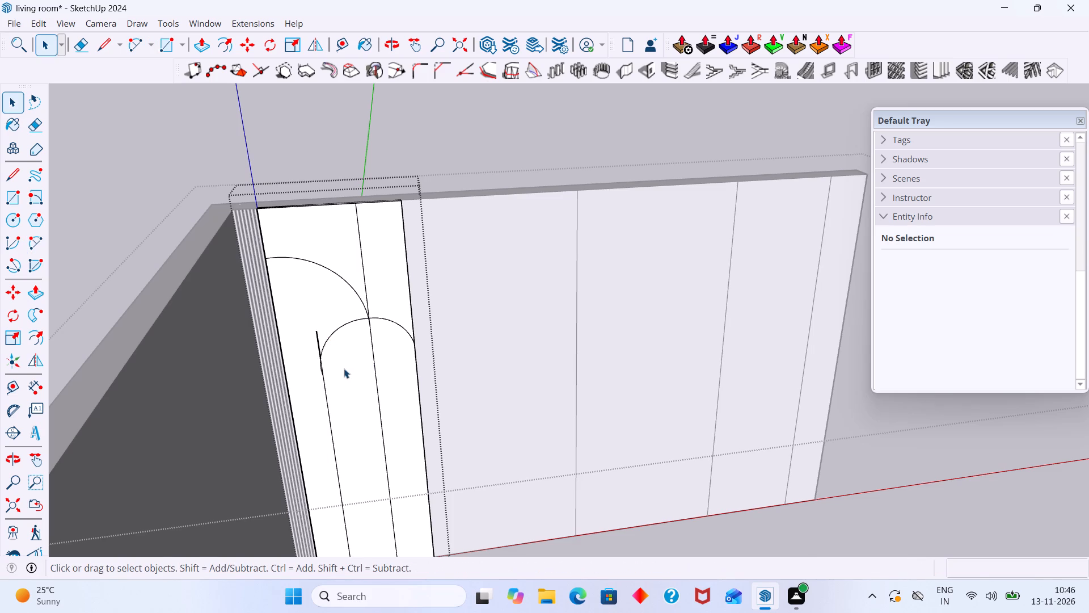
Set the new left arc of the small arch to 30 segments.
scroll(344, 368, up, 3)
scroll(294, 362, up, 3)
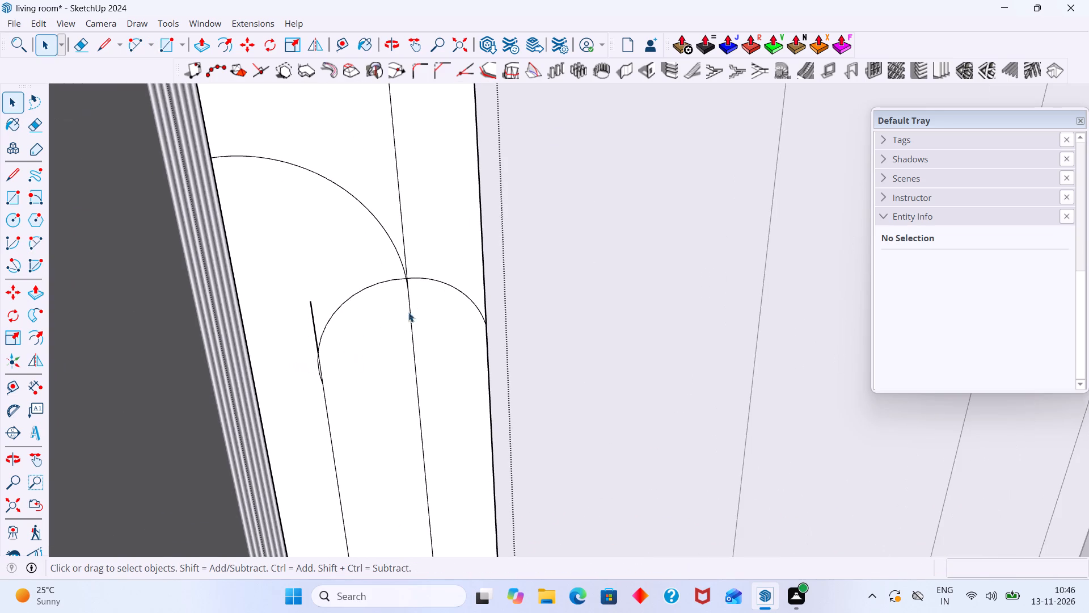
scroll(423, 272, up, 10)
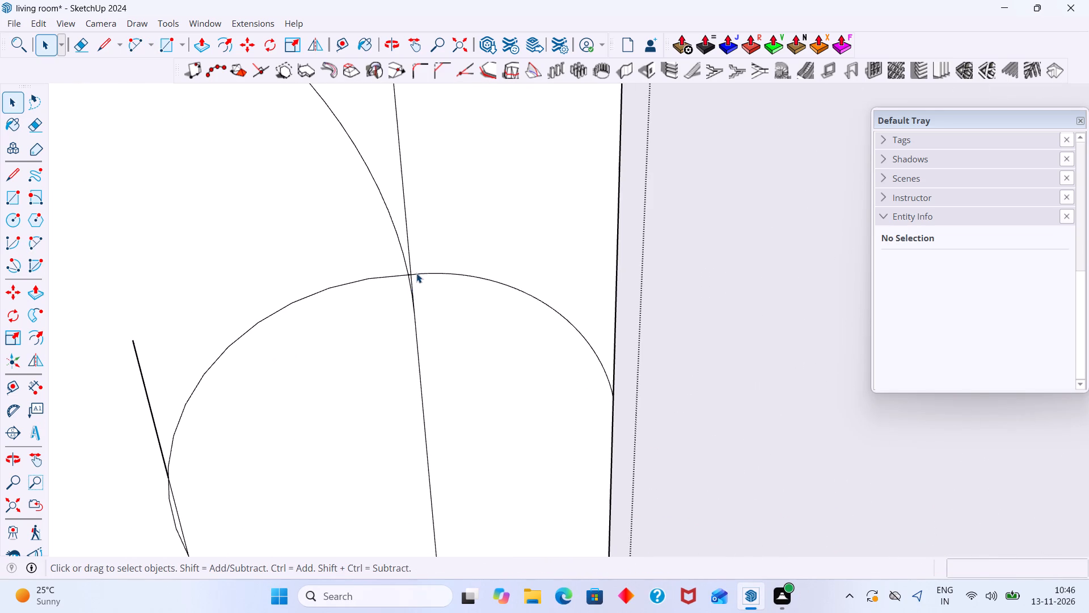
click(416, 273)
click(392, 276)
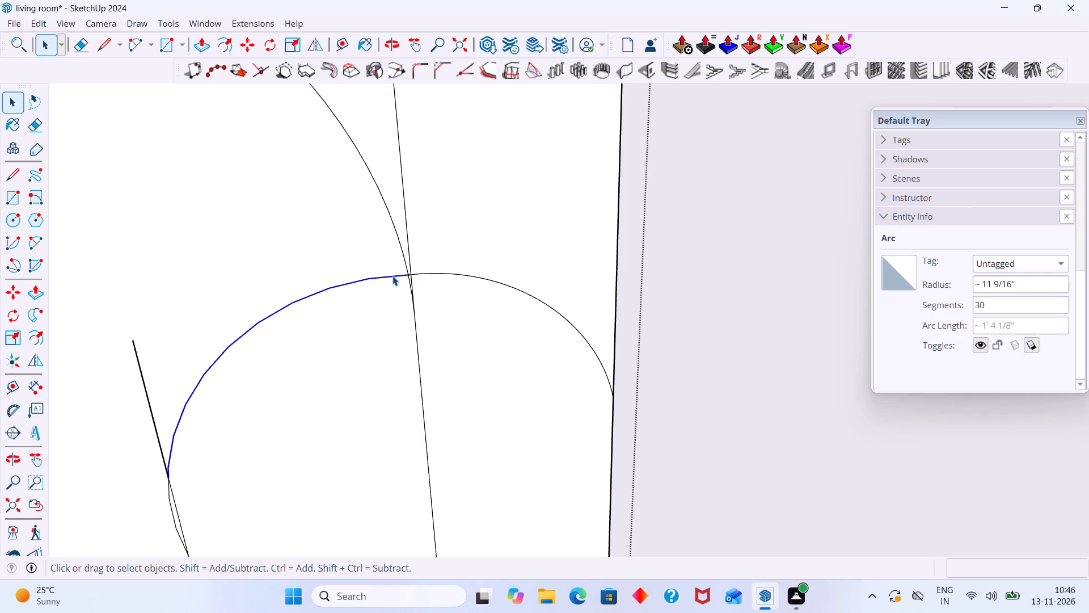
right_click(392, 276)
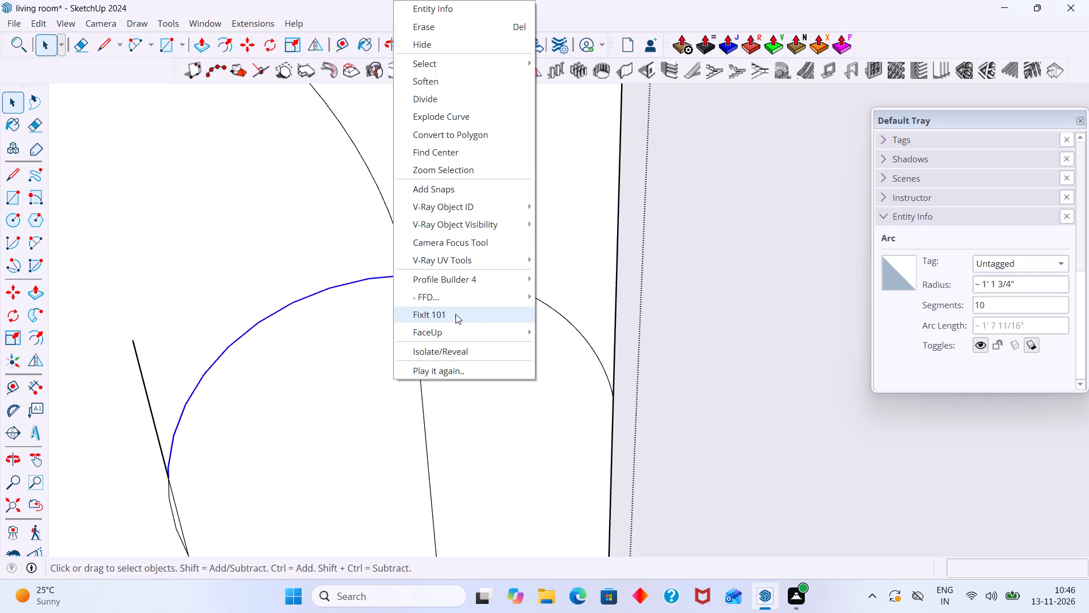
click(985, 306)
key(BackSpace)
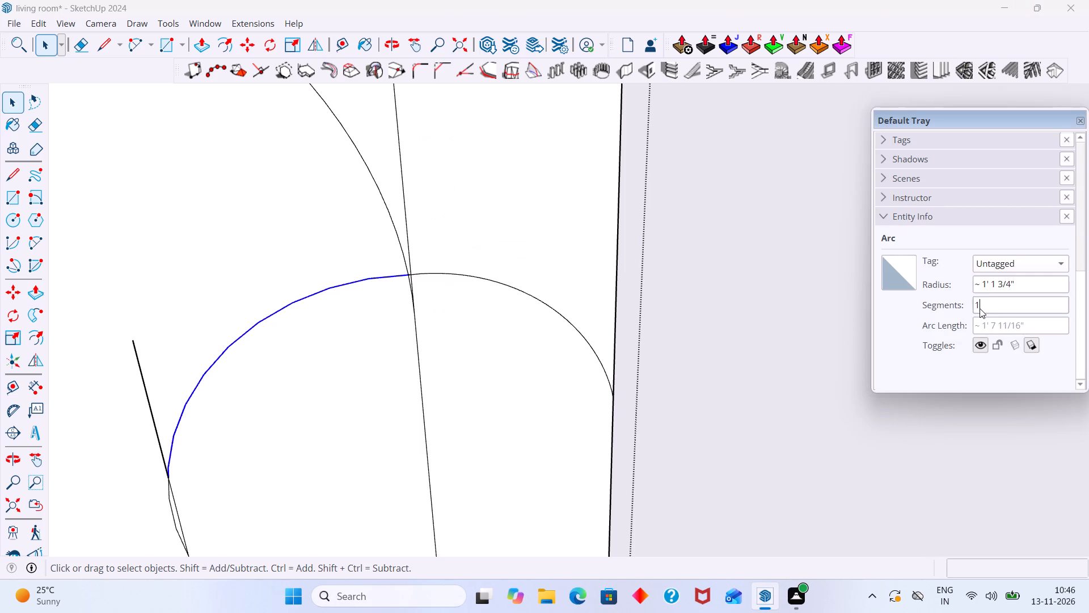
key(BackSpace)
key(3)
key(0)
key(Return)
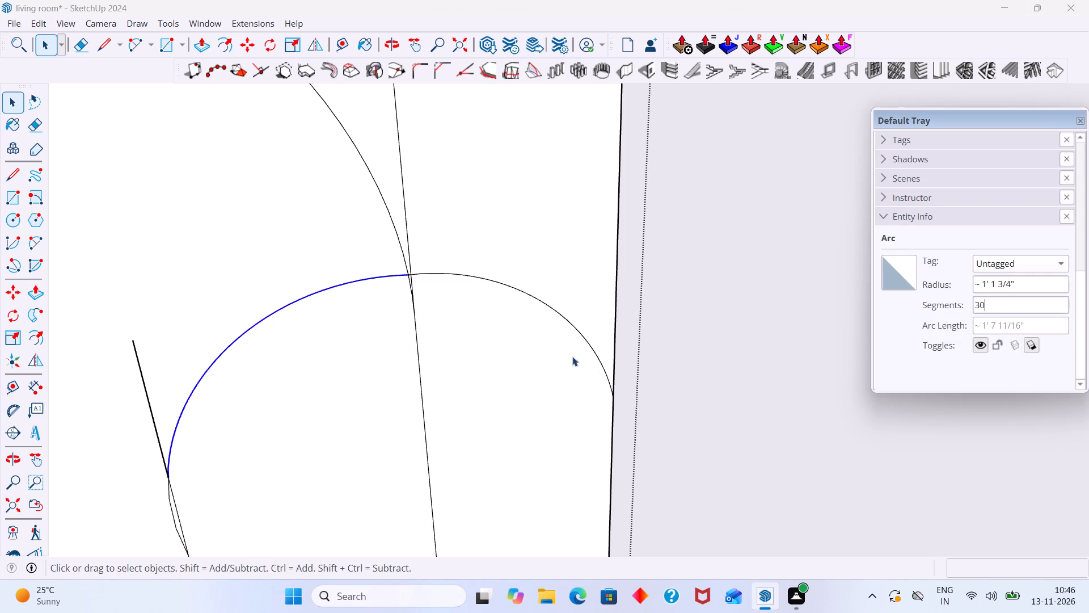
click(707, 249)
Copy both halves of the small arch a short distance down, placing the copy's apex on the lower end of the large arc.
scroll(446, 286, down, 8)
scroll(416, 288, up, 3)
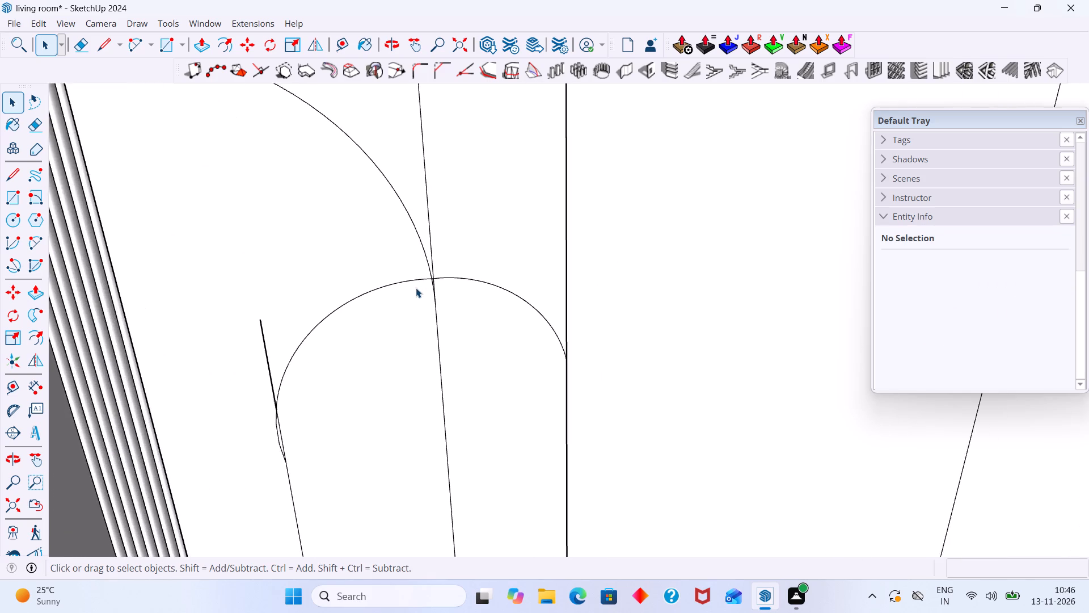
scroll(417, 280, up, 3)
click(447, 278)
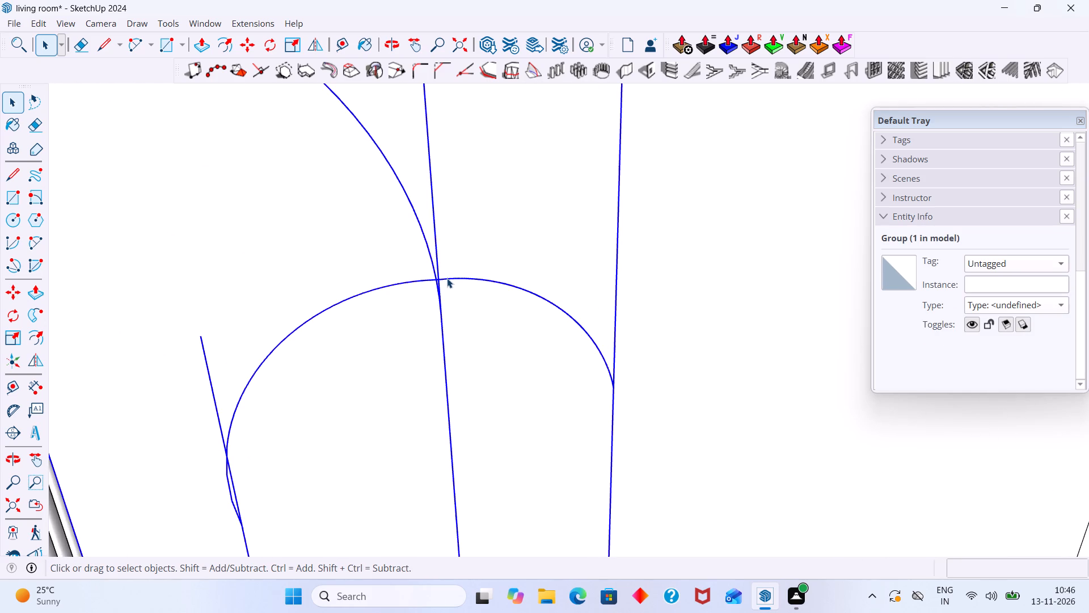
double_click(447, 278)
click(452, 278)
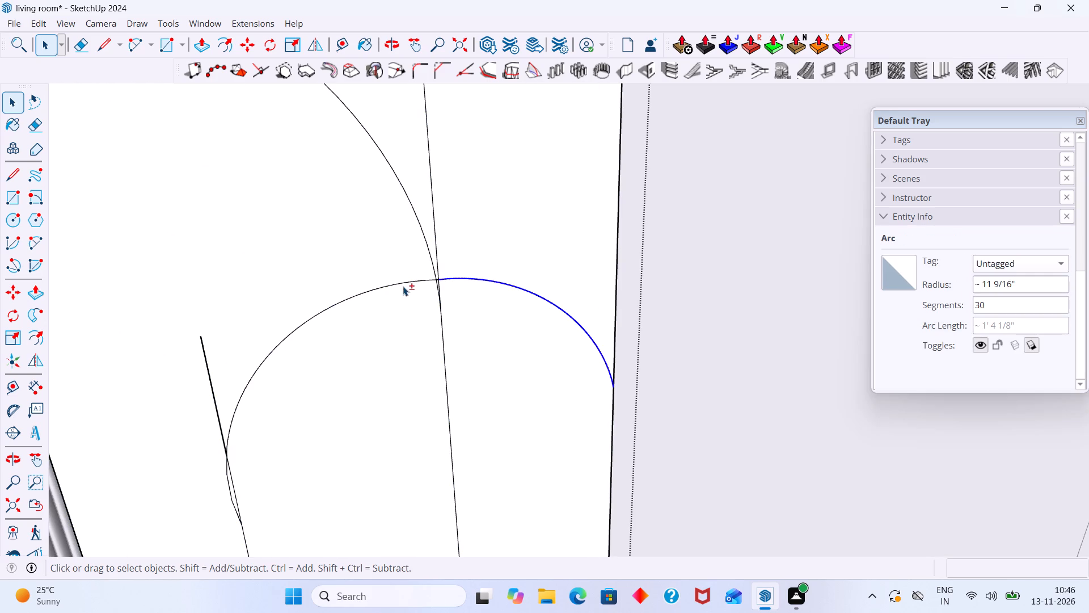
shift+click(403, 282)
shift+scroll(444, 282, up, 10)
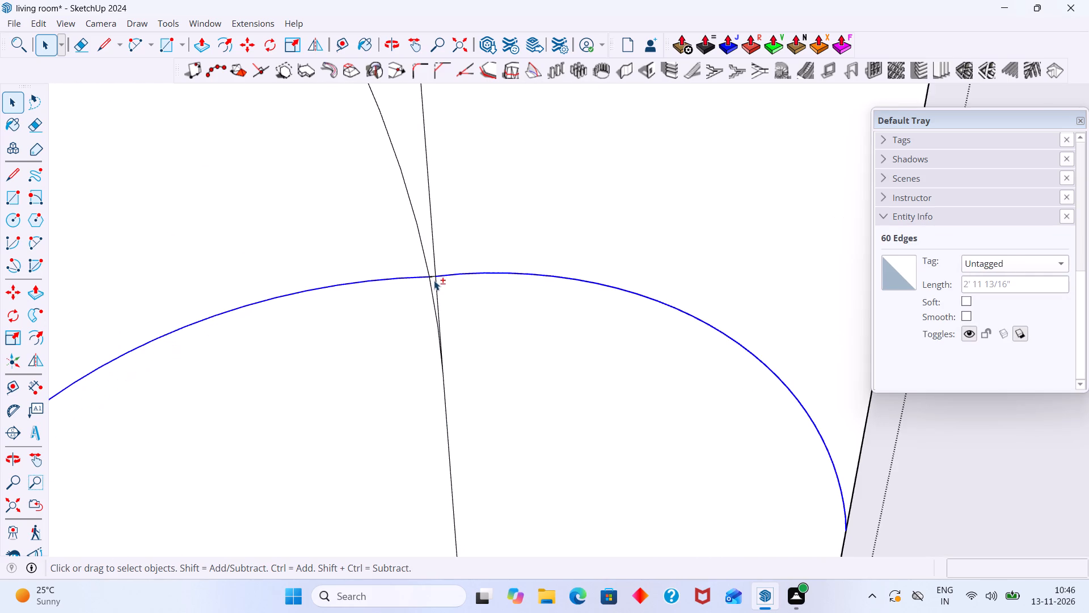
shift+click(433, 275)
shift+scroll(433, 279, up, 3)
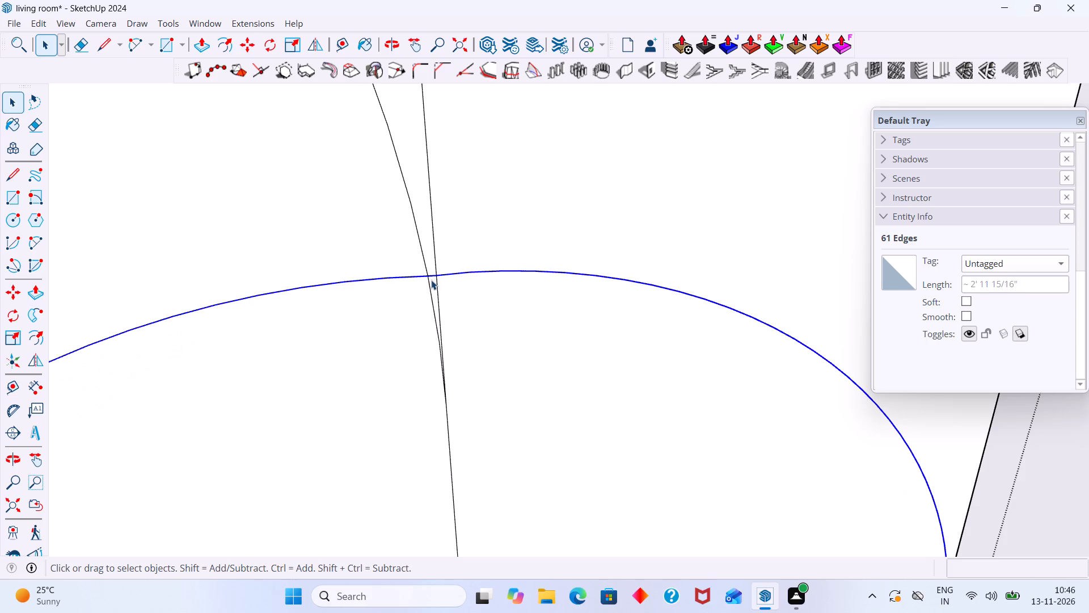
key(m)
click(430, 273)
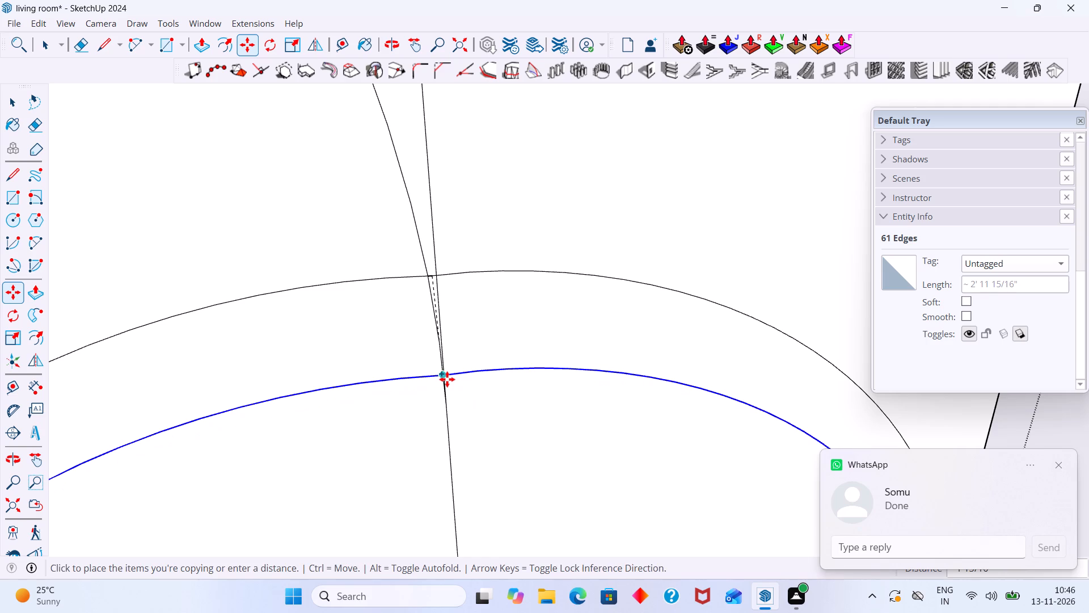
click(447, 379)
key(space)
scroll(529, 279, down, 13)
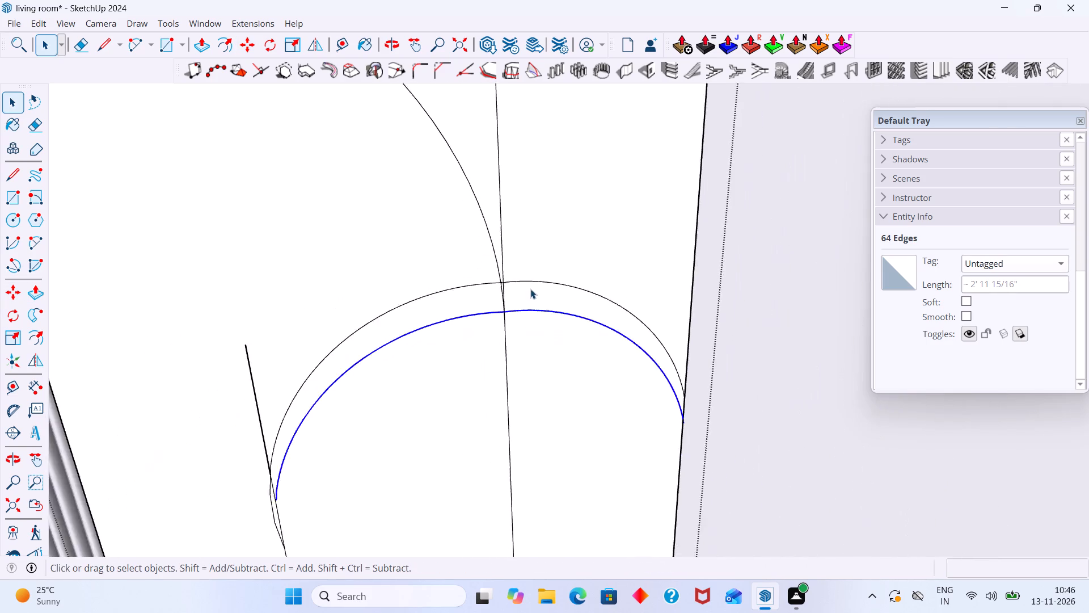
scroll(530, 289, down, 18)
click(621, 136)
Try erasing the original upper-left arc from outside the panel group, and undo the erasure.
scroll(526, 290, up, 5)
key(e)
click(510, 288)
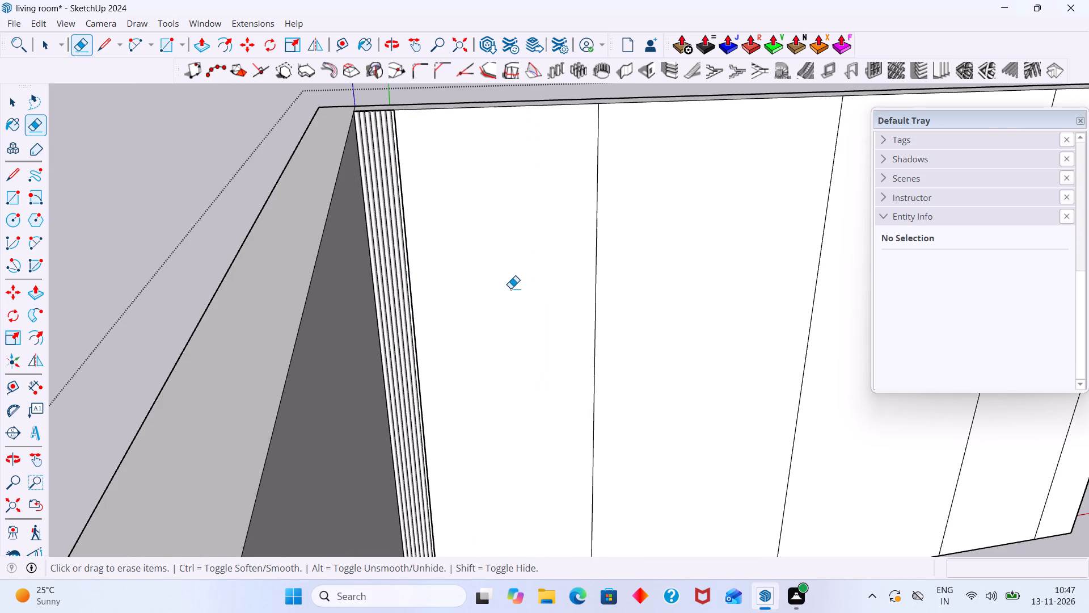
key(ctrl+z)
Reopen the arched panel group and delete the original upper-left arc above the copied arch.
key(space)
click(506, 290)
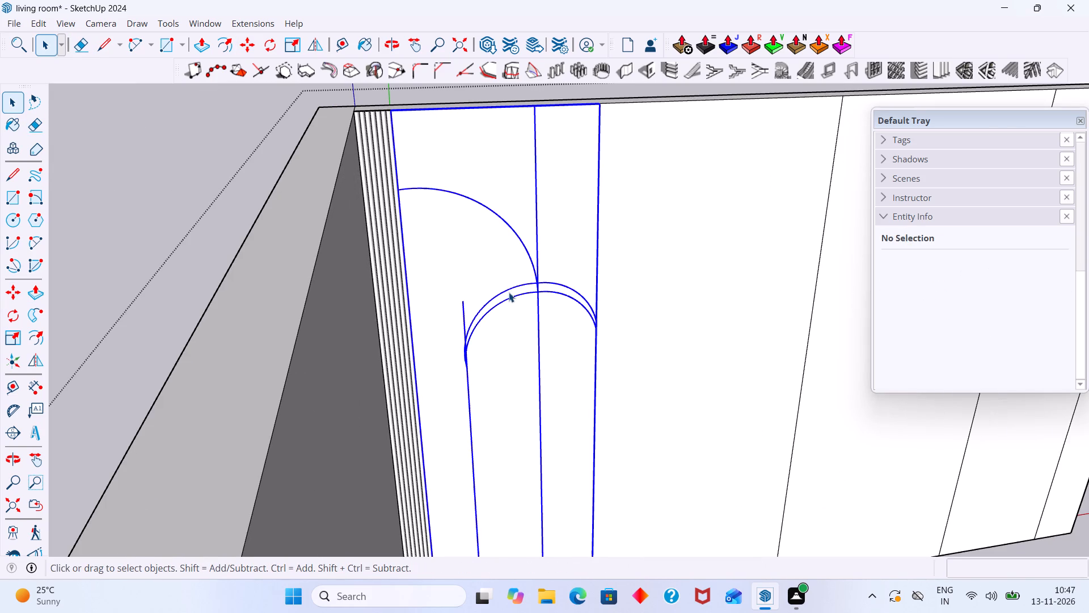
click(509, 296)
double_click(510, 309)
click(511, 320)
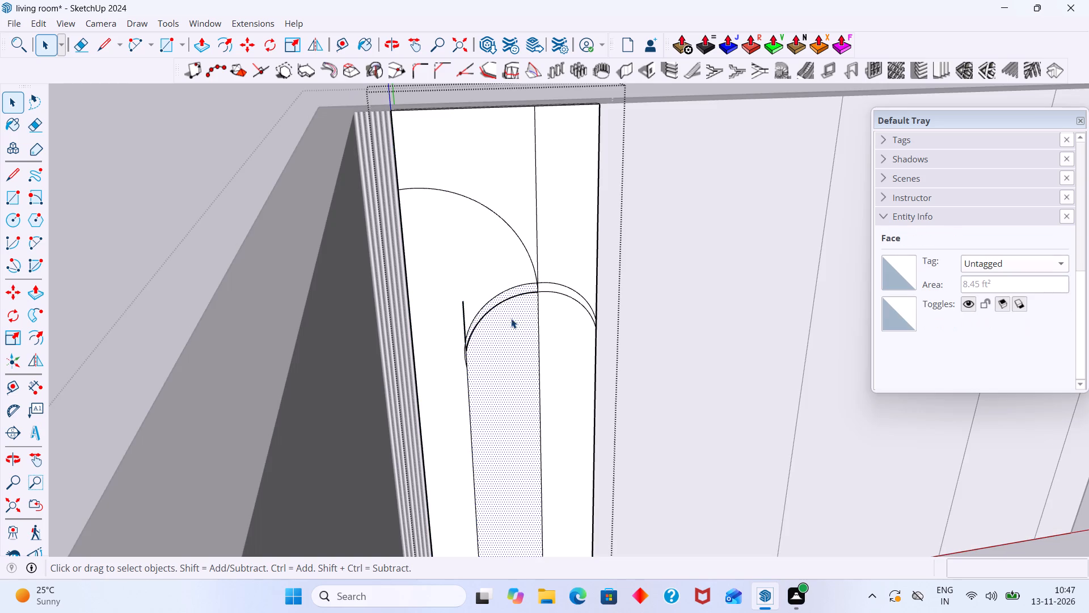
click(504, 290)
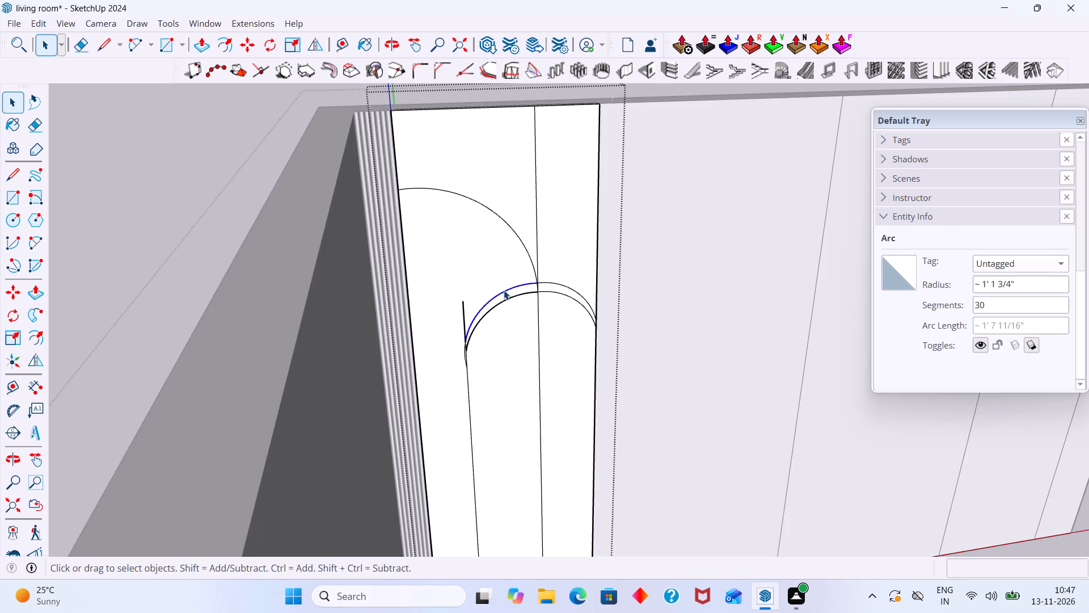
key(Delete)
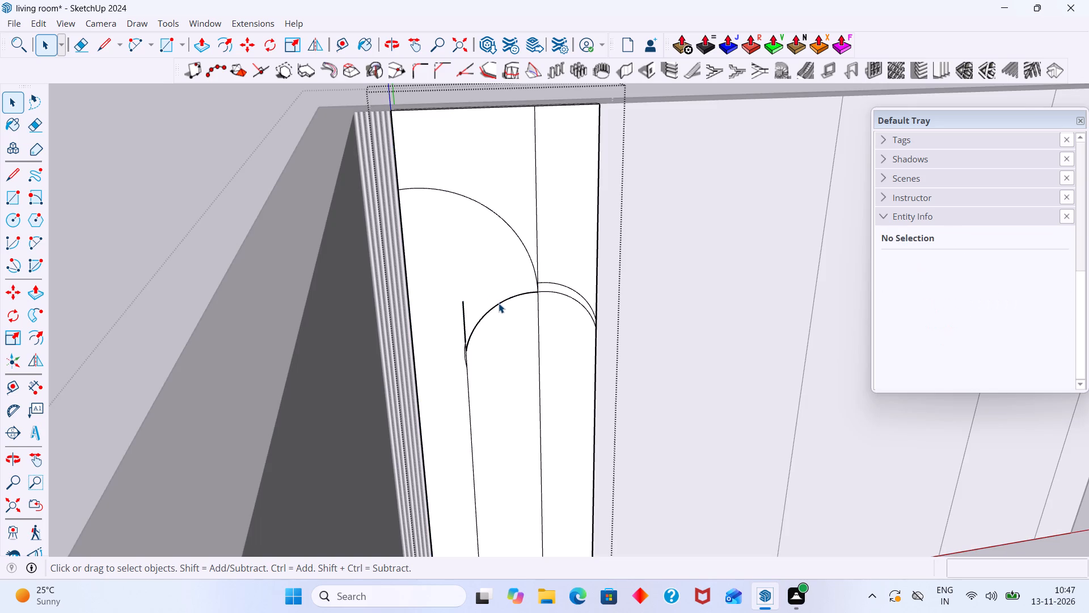
Erase the line stub and leftover arc pieces around the left end of the copied arch.
key(e)
drag(487, 300, 459, 325)
scroll(462, 354, up, 2)
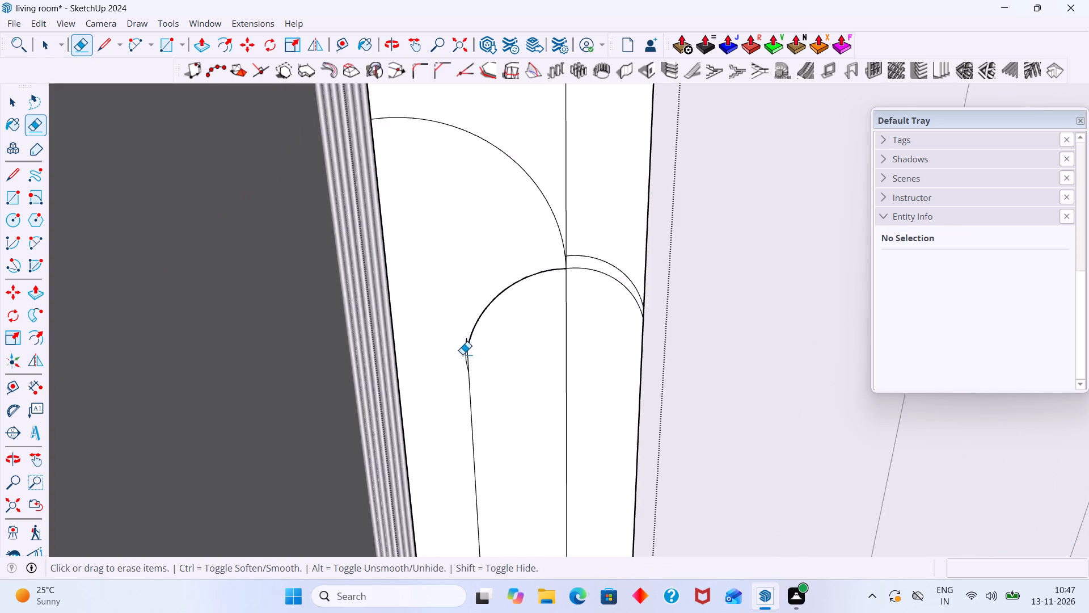
scroll(462, 354, up, 15)
drag(475, 308, 465, 332)
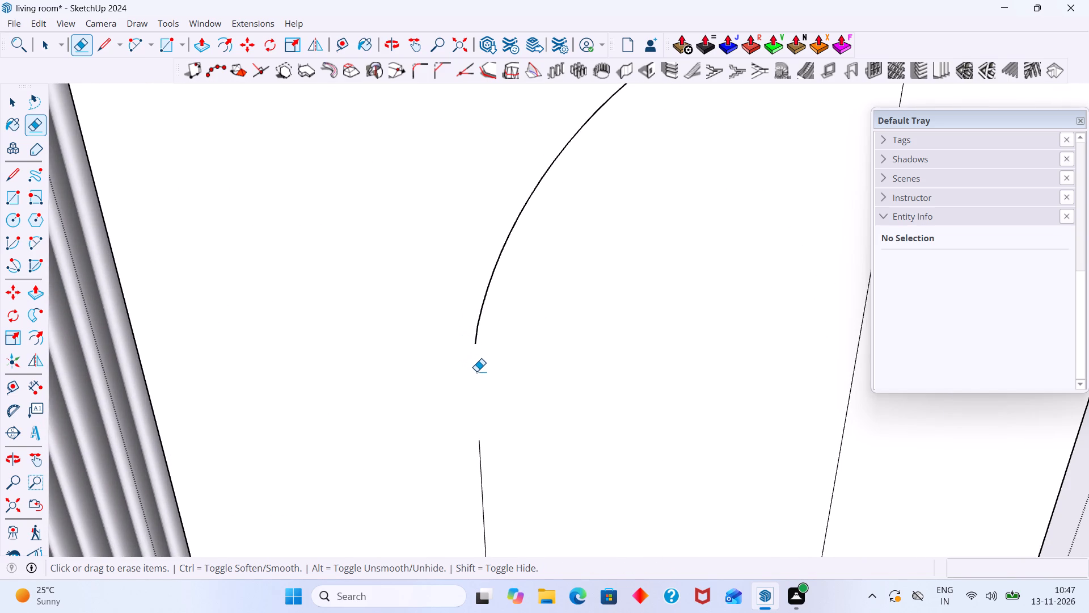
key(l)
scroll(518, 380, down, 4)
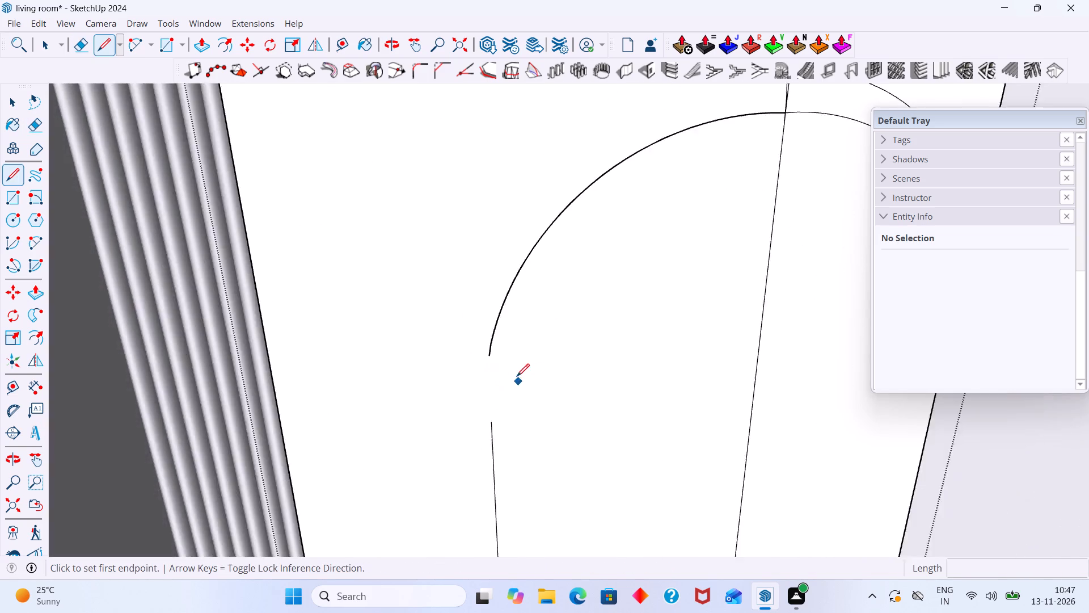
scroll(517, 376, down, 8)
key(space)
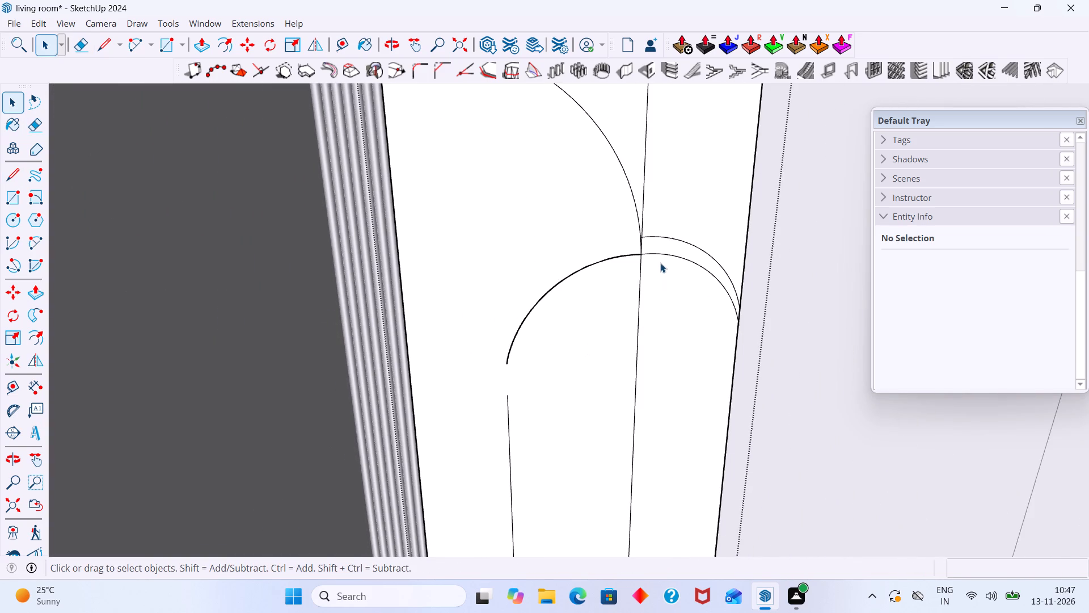
Erase the original upper-right arc above the copied small arch, along with leftovers near the apex.
key(e)
scroll(681, 224, up, 4)
drag(681, 224, 650, 250)
scroll(631, 250, up, 2)
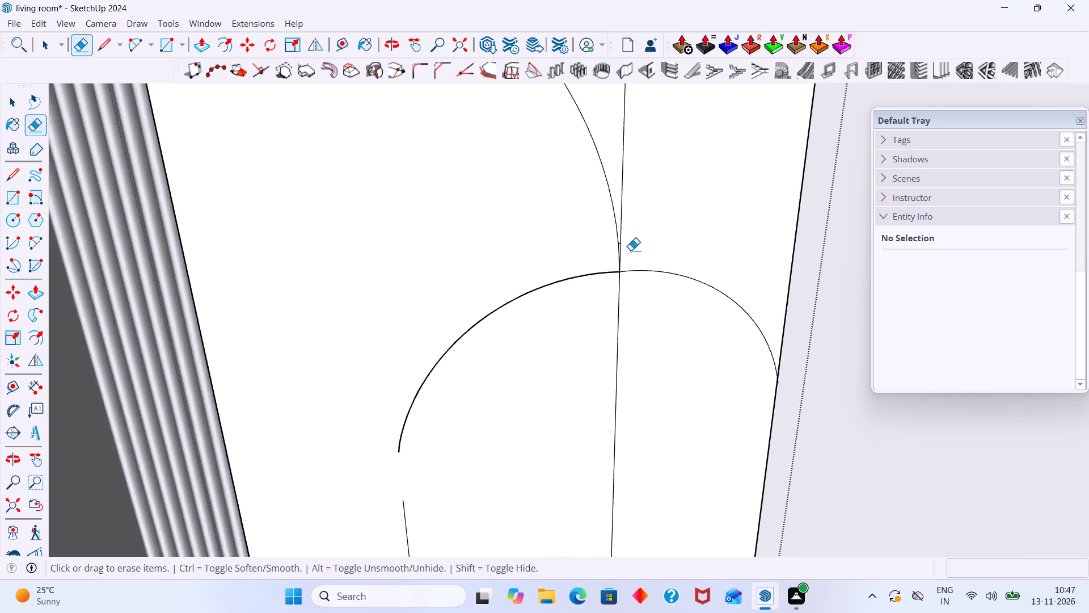
scroll(631, 250, up, 16)
drag(613, 215, 606, 228)
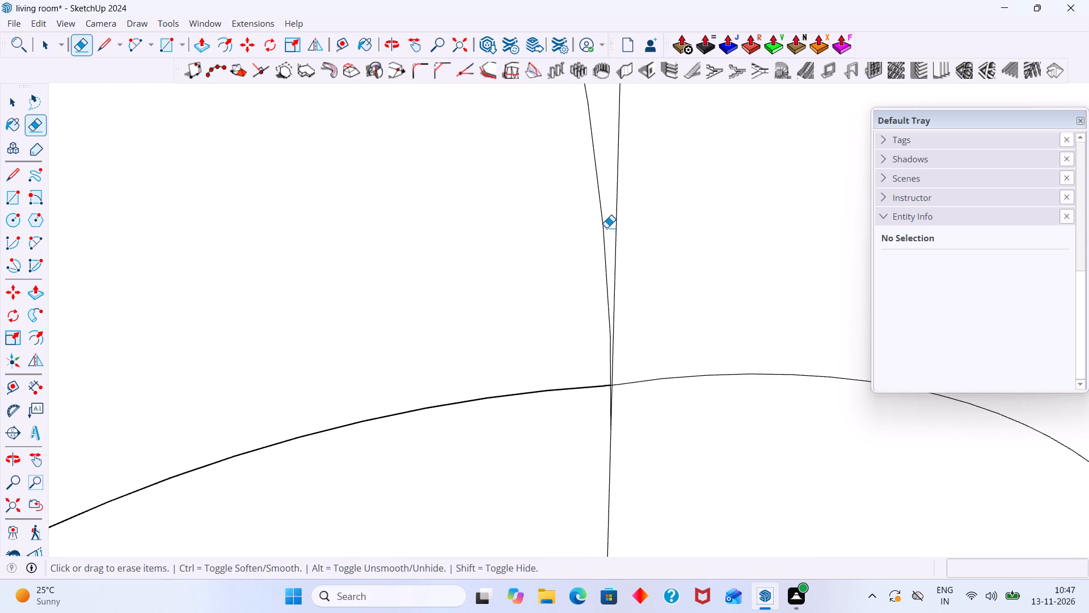
scroll(602, 389, up, 3)
scroll(617, 390, down, 18)
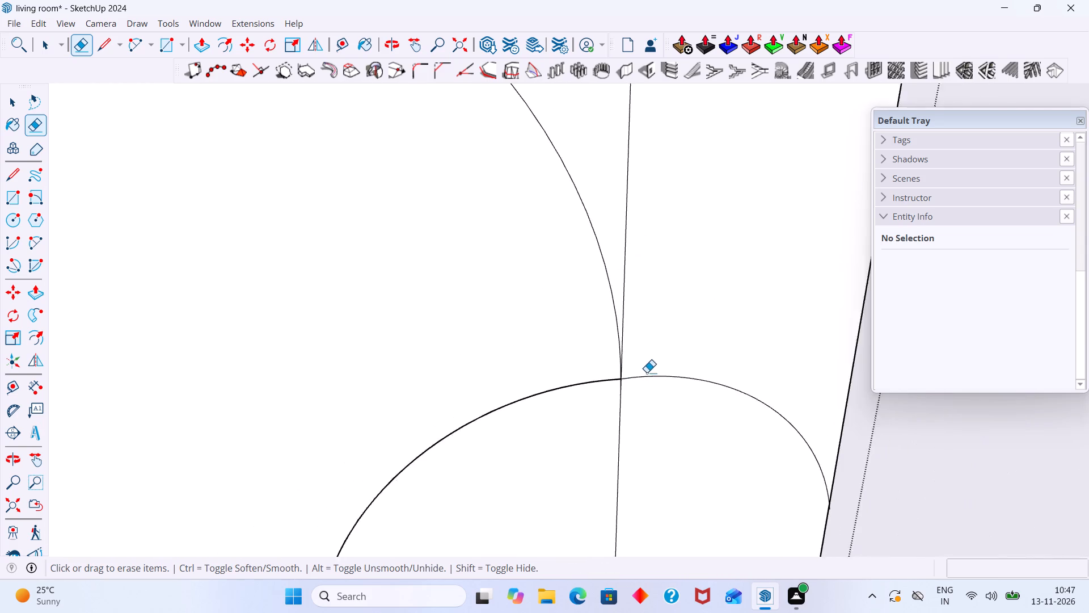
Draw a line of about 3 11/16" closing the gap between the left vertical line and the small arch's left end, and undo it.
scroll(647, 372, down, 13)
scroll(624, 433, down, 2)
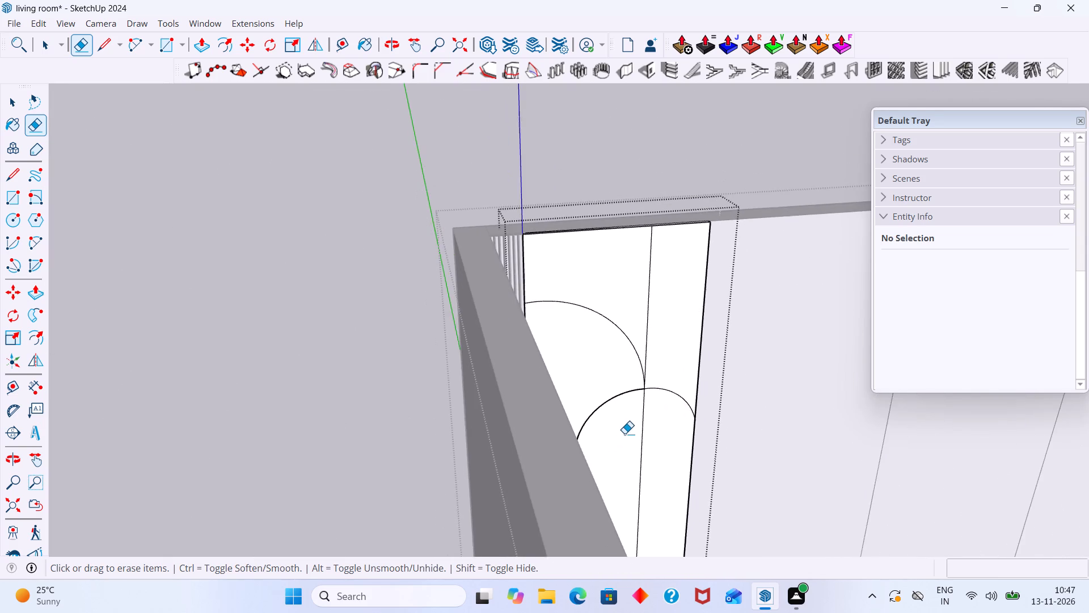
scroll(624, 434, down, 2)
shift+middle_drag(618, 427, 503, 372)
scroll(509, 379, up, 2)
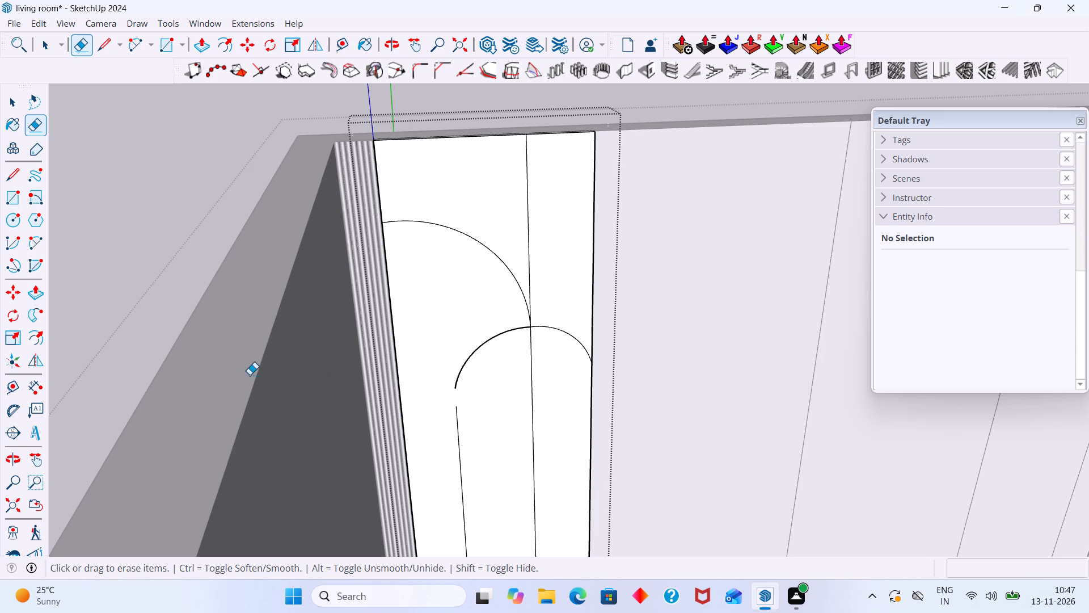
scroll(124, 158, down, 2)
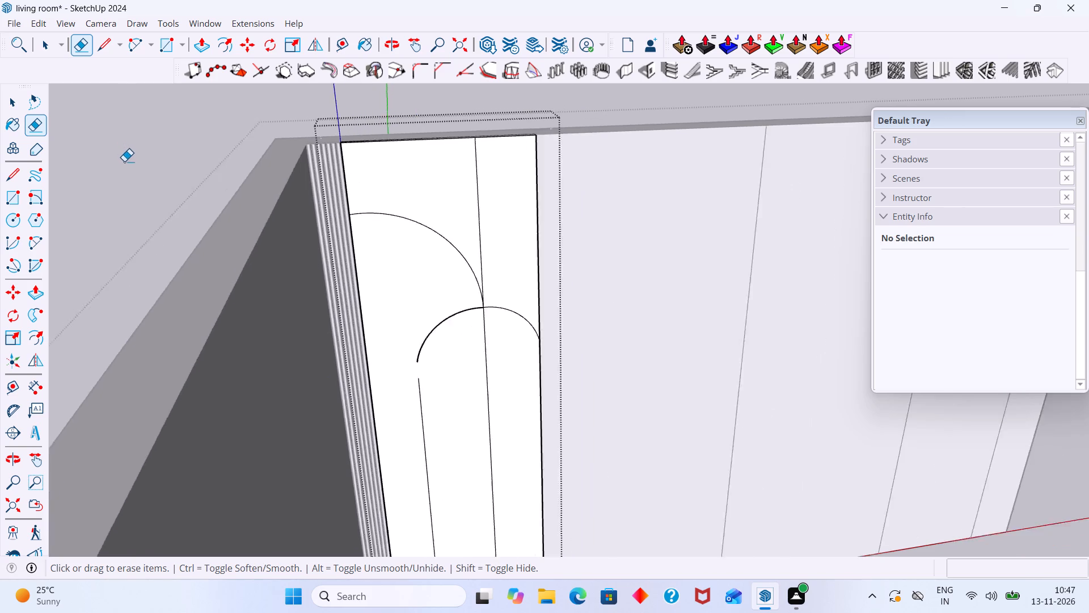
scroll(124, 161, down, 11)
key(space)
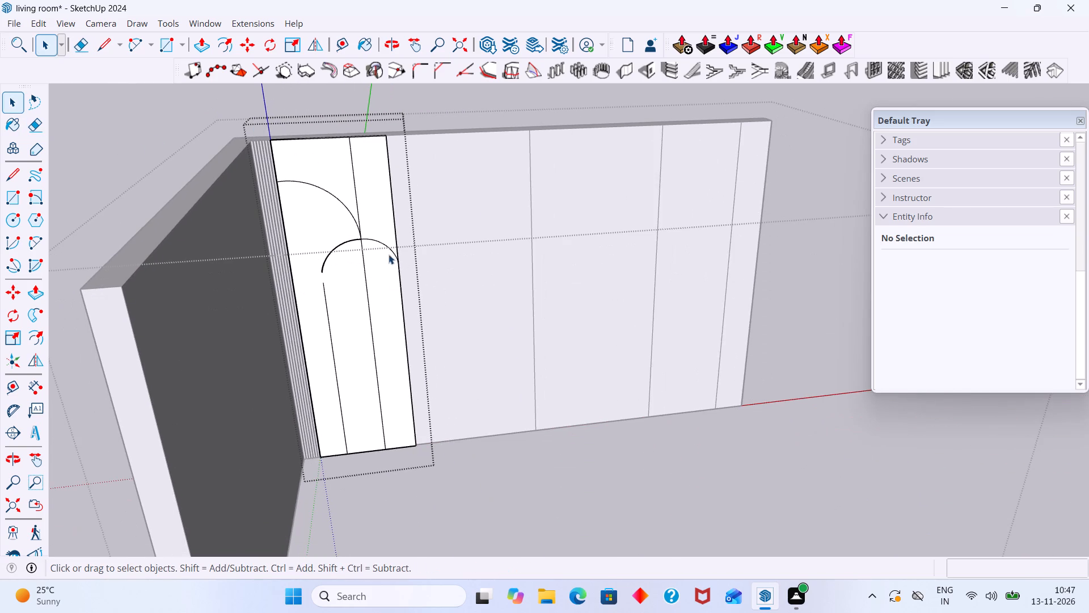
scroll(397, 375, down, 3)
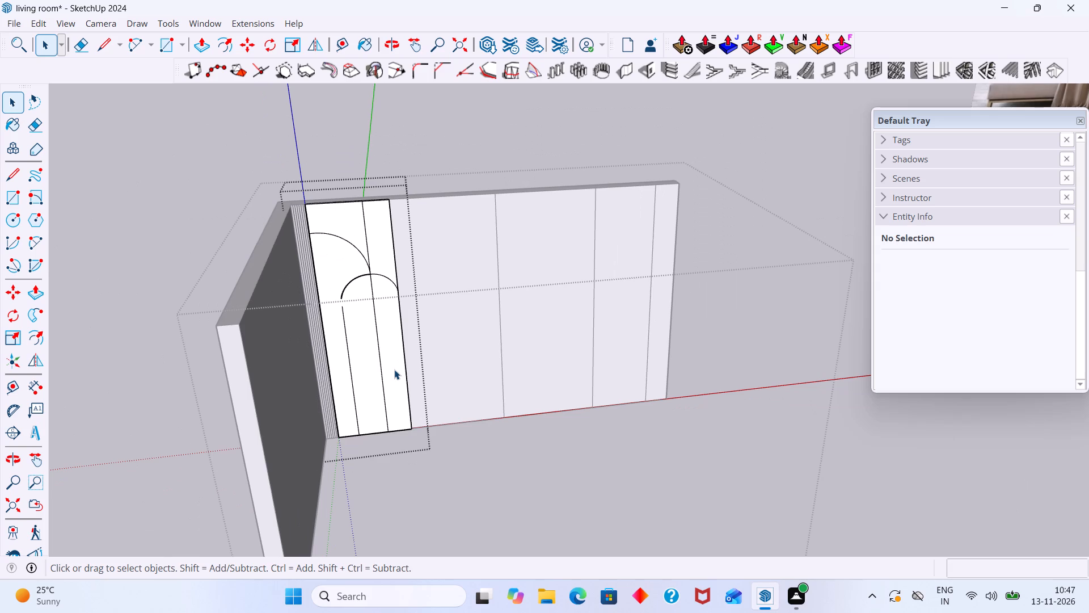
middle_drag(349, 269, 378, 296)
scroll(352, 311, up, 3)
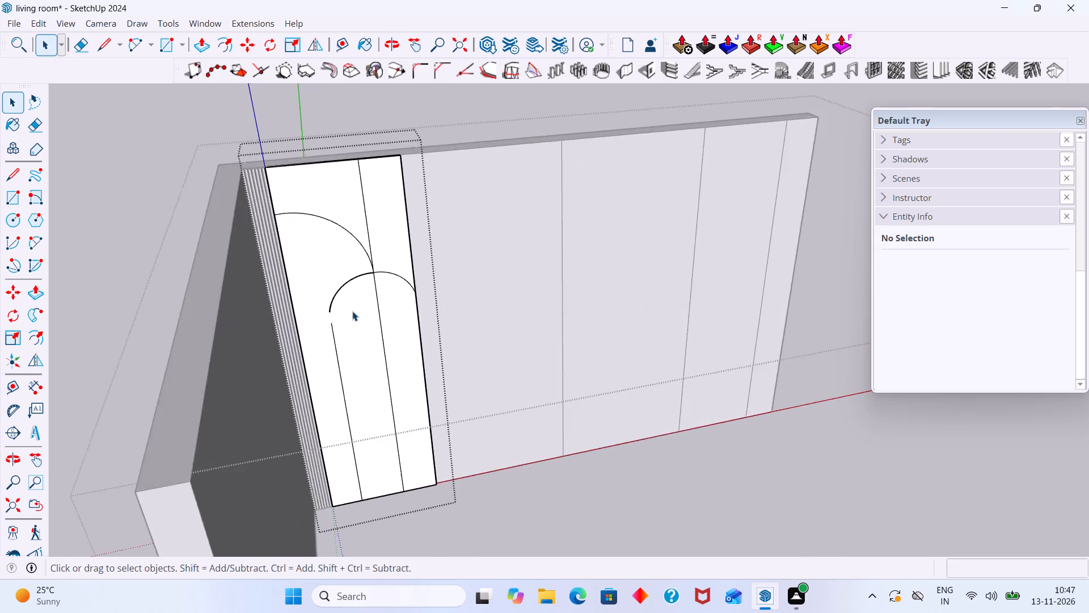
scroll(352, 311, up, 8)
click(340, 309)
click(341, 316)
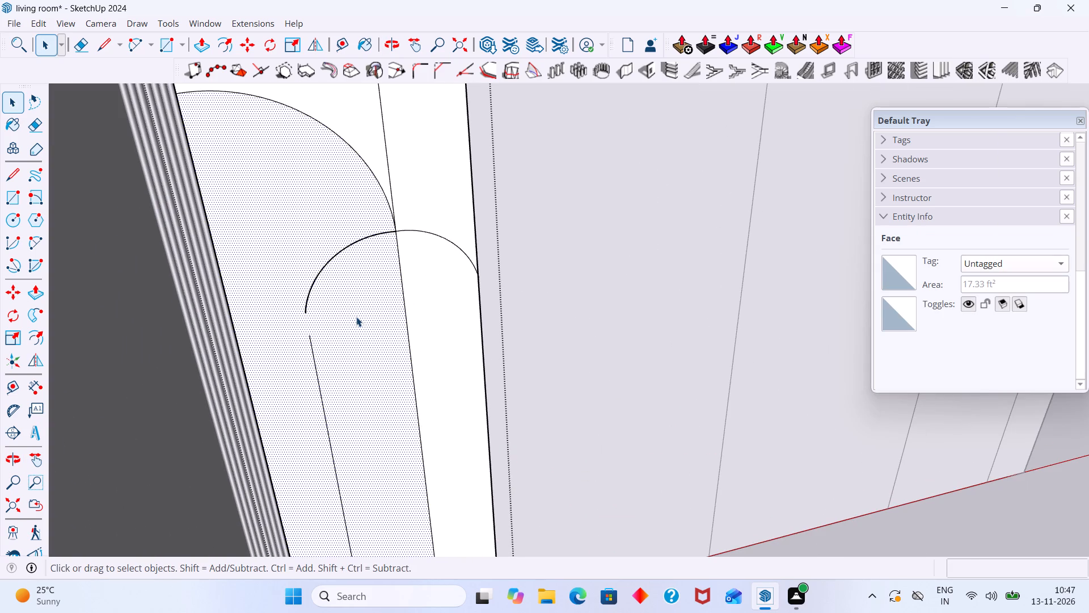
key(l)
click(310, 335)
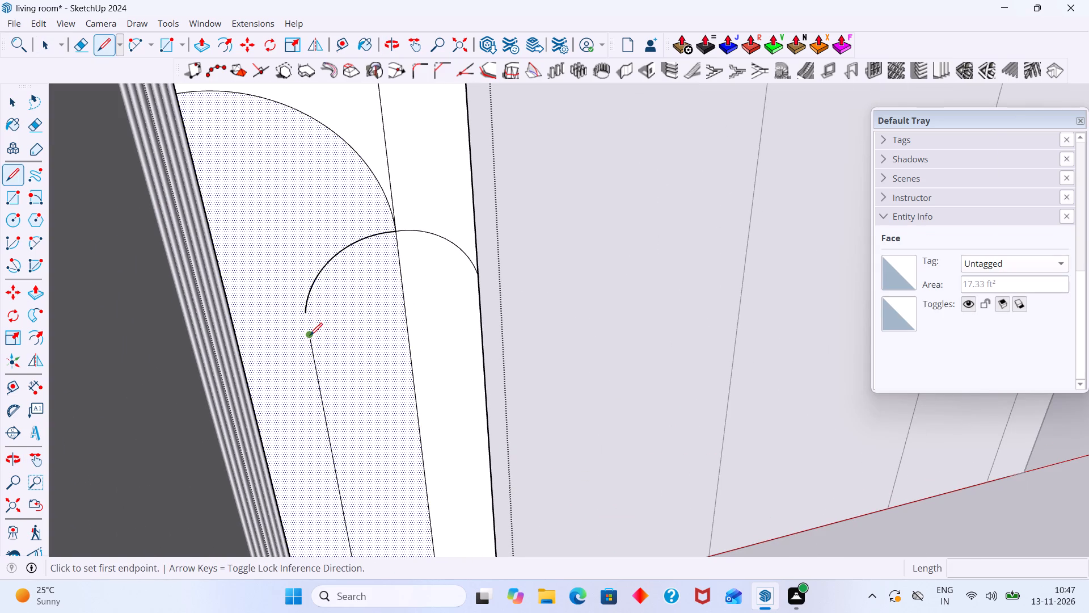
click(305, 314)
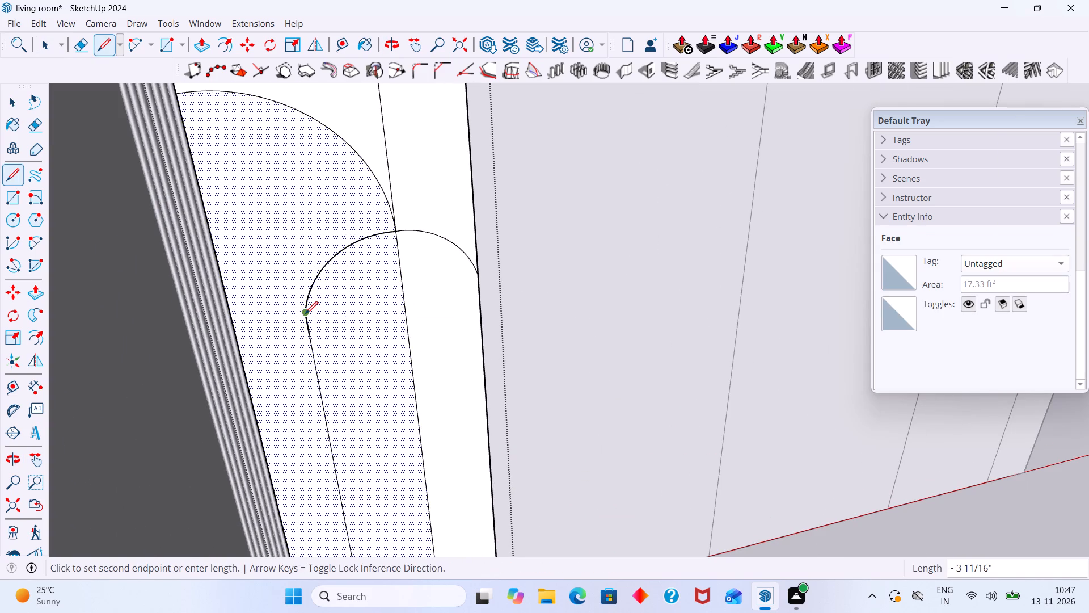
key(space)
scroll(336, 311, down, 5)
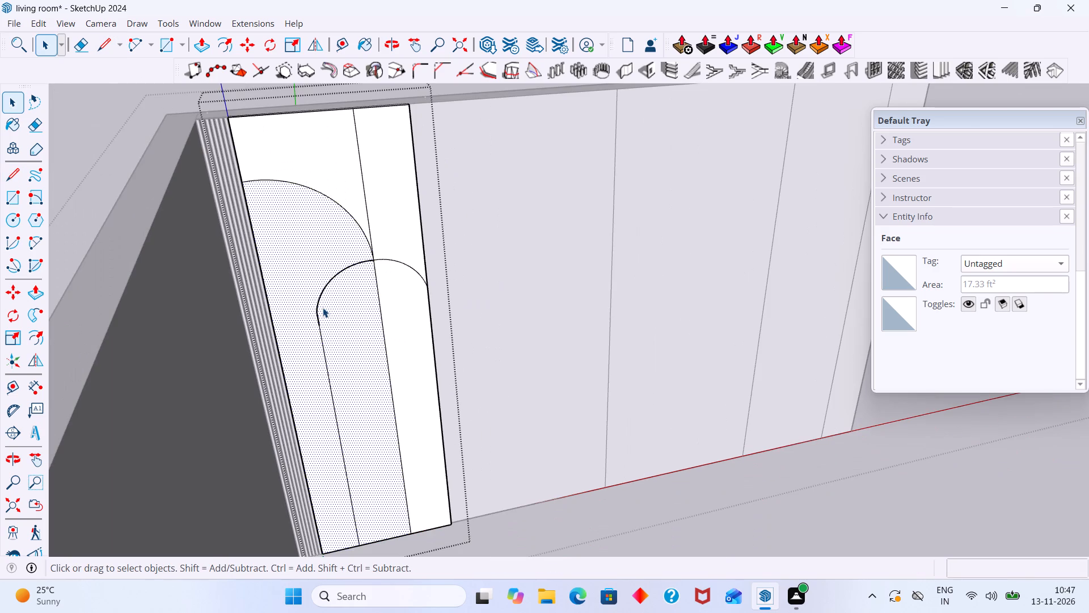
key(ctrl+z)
Delete the left half of the copied small arch.
scroll(322, 309, up, 1)
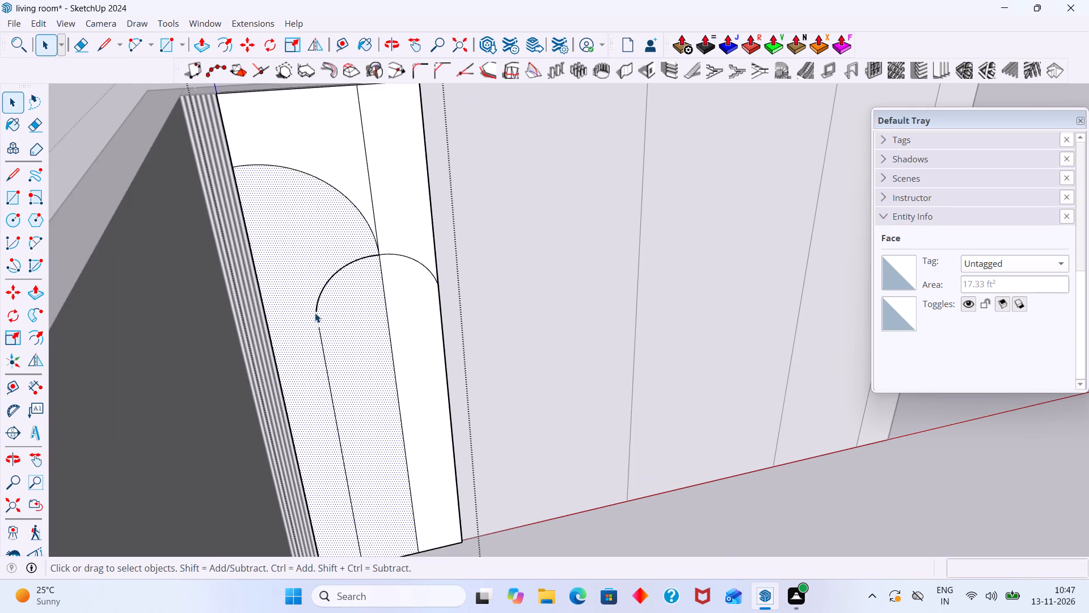
click(317, 307)
click(328, 310)
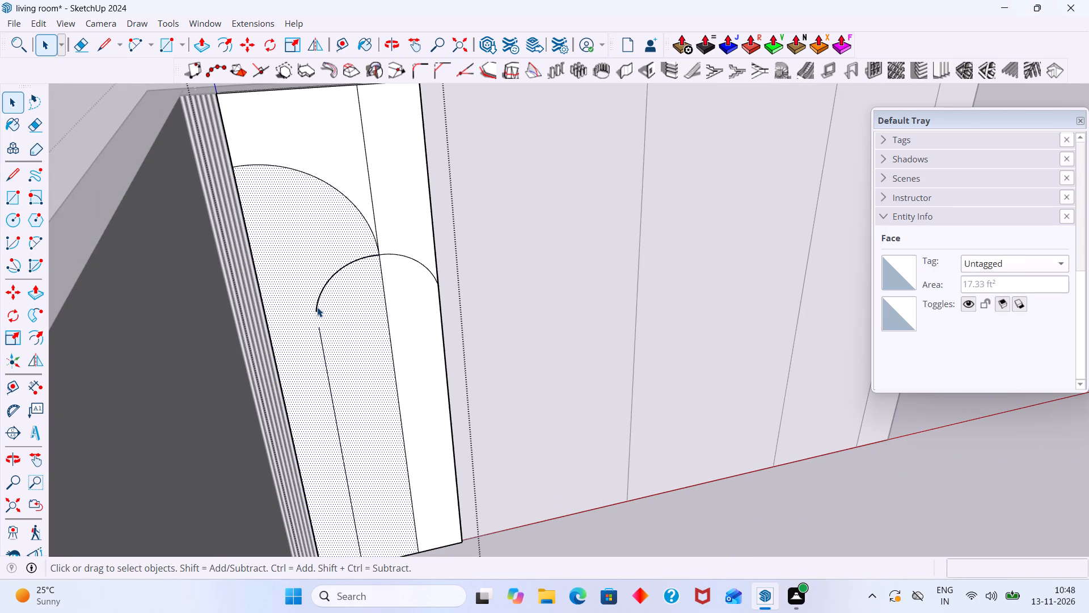
click(317, 306)
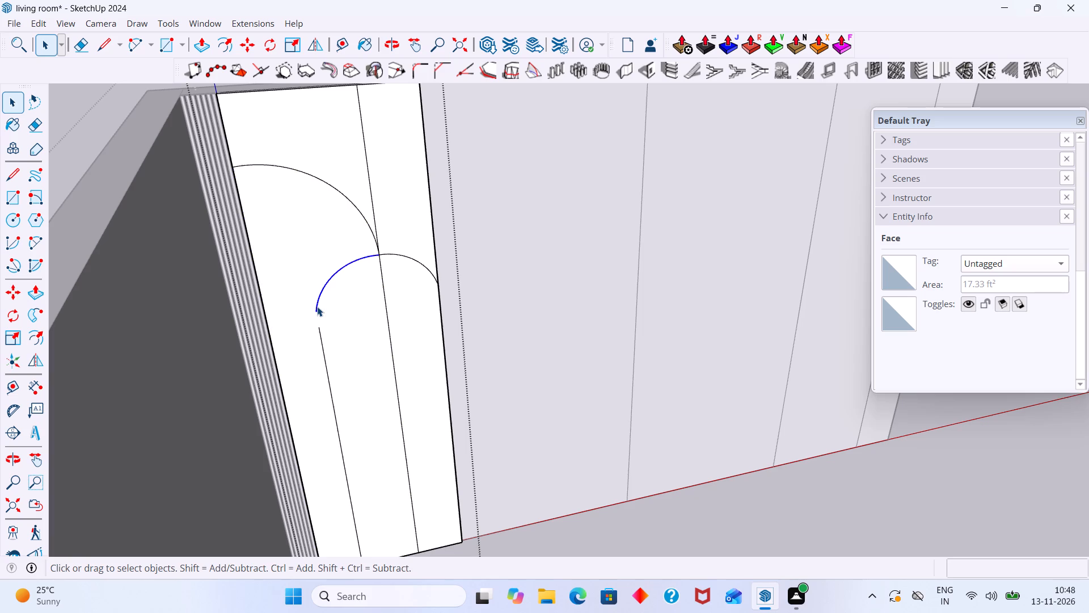
key(Delete)
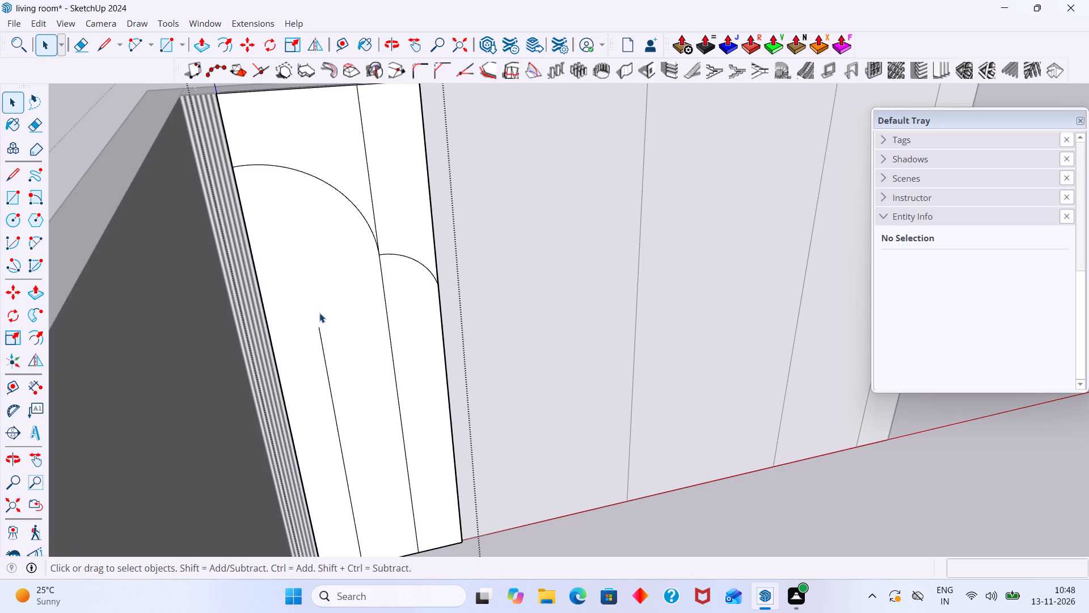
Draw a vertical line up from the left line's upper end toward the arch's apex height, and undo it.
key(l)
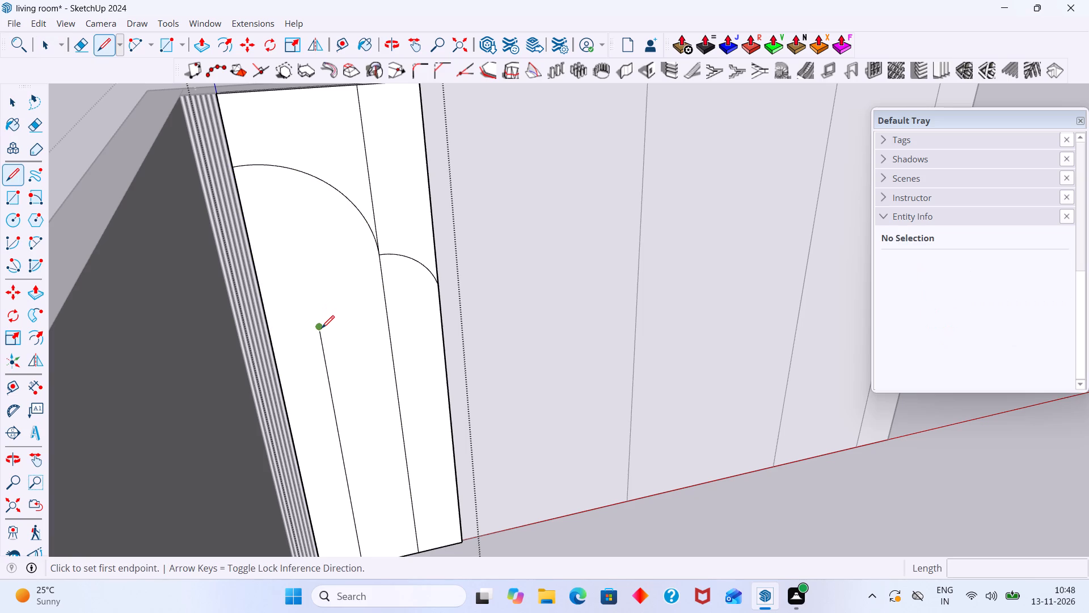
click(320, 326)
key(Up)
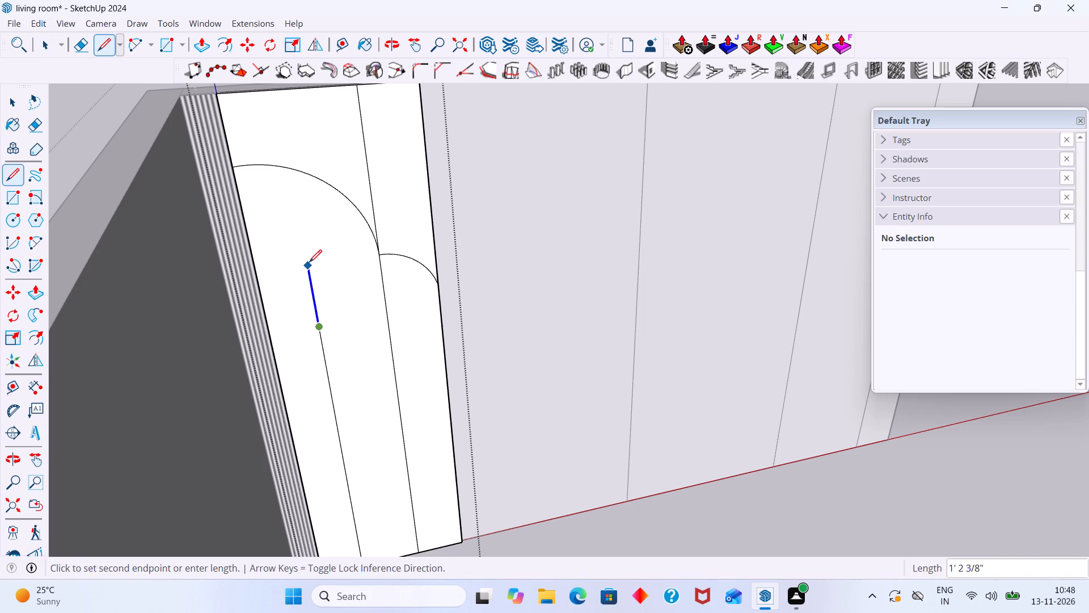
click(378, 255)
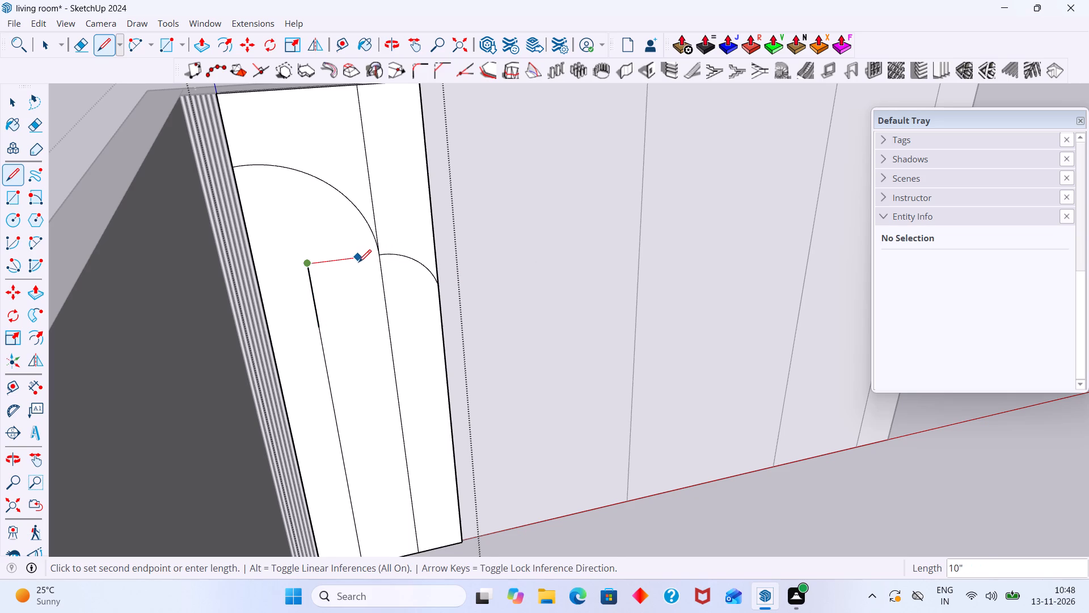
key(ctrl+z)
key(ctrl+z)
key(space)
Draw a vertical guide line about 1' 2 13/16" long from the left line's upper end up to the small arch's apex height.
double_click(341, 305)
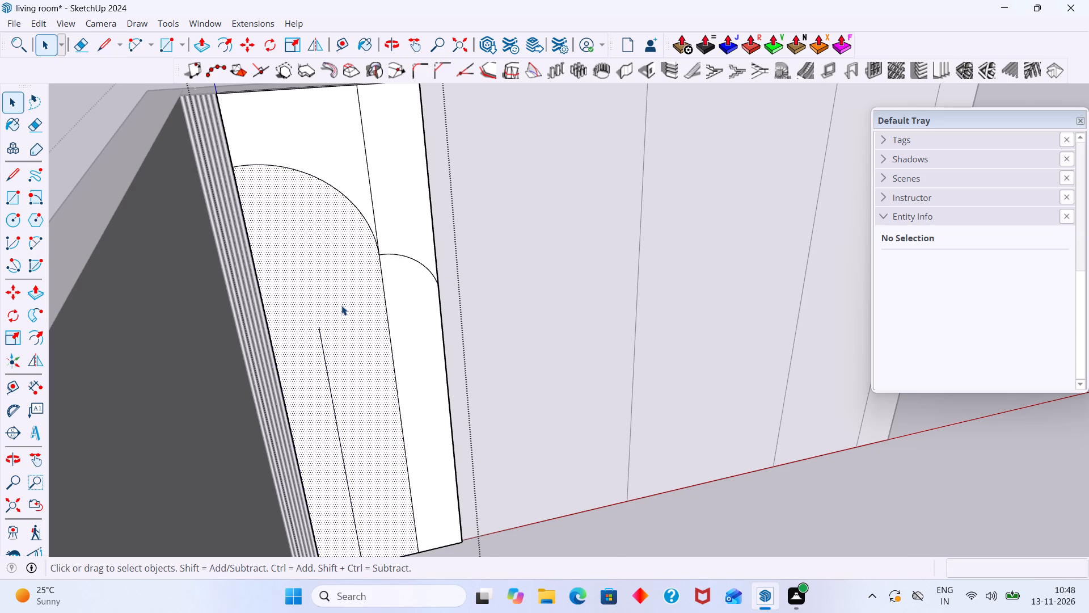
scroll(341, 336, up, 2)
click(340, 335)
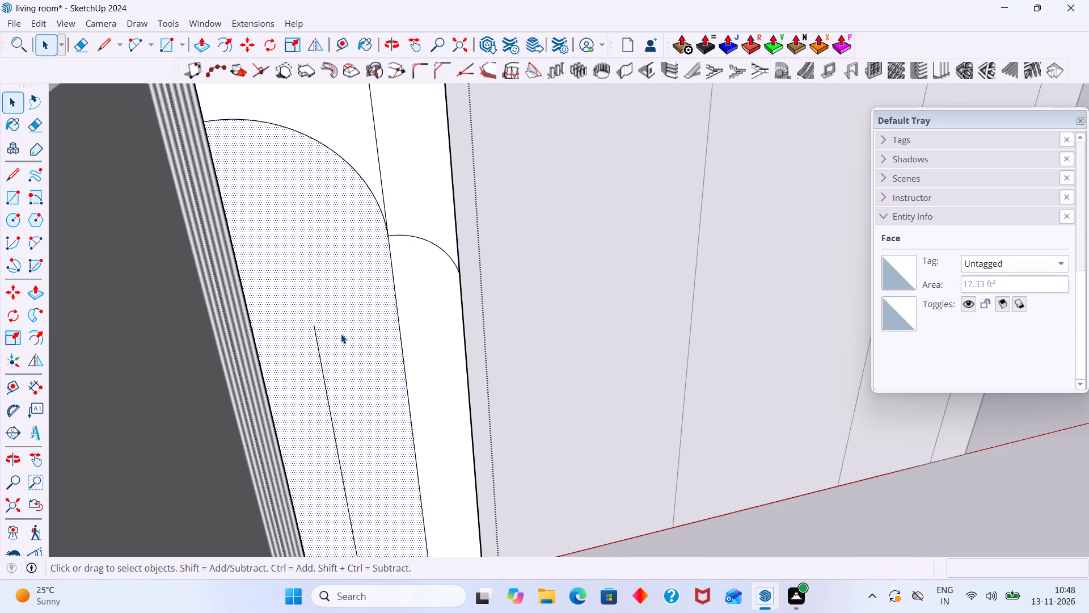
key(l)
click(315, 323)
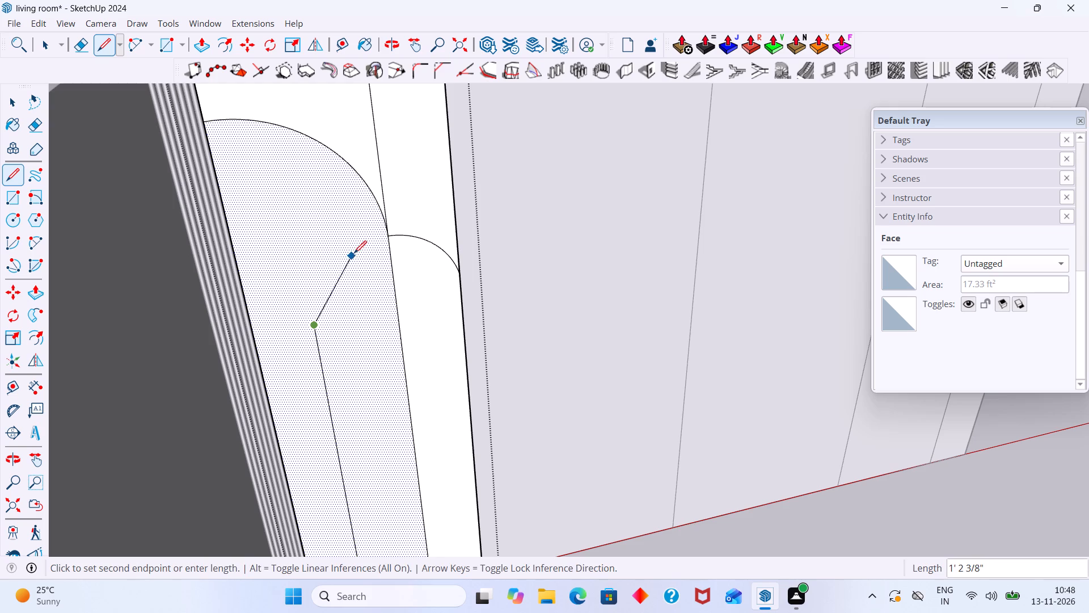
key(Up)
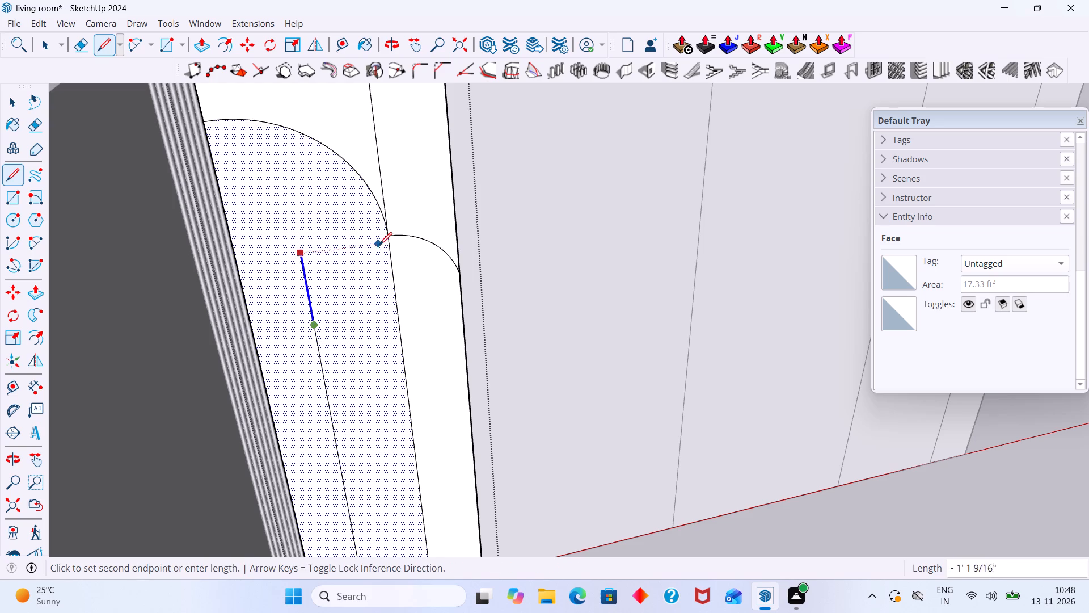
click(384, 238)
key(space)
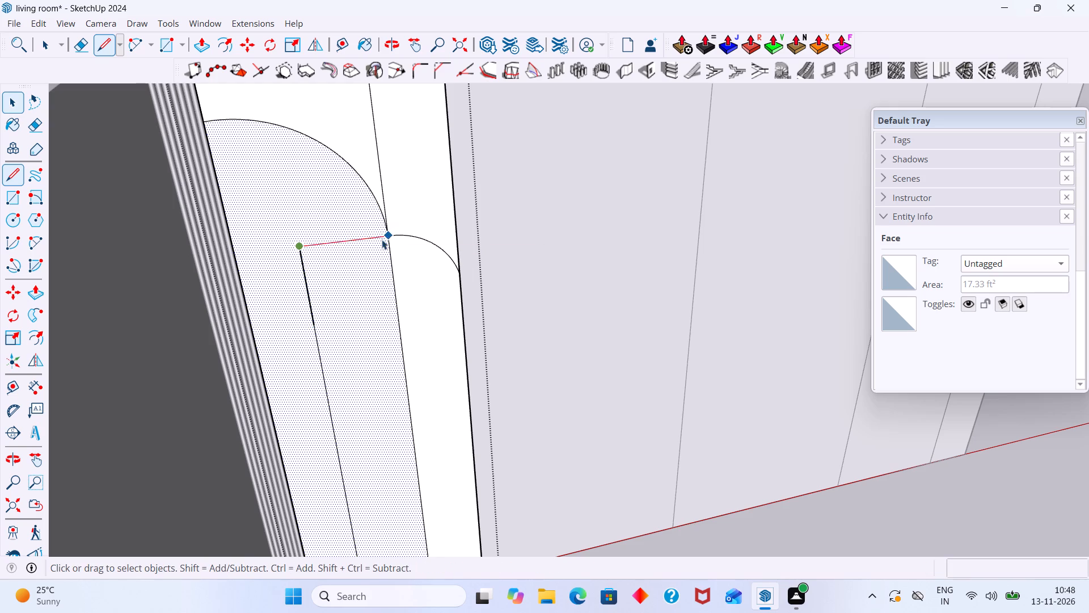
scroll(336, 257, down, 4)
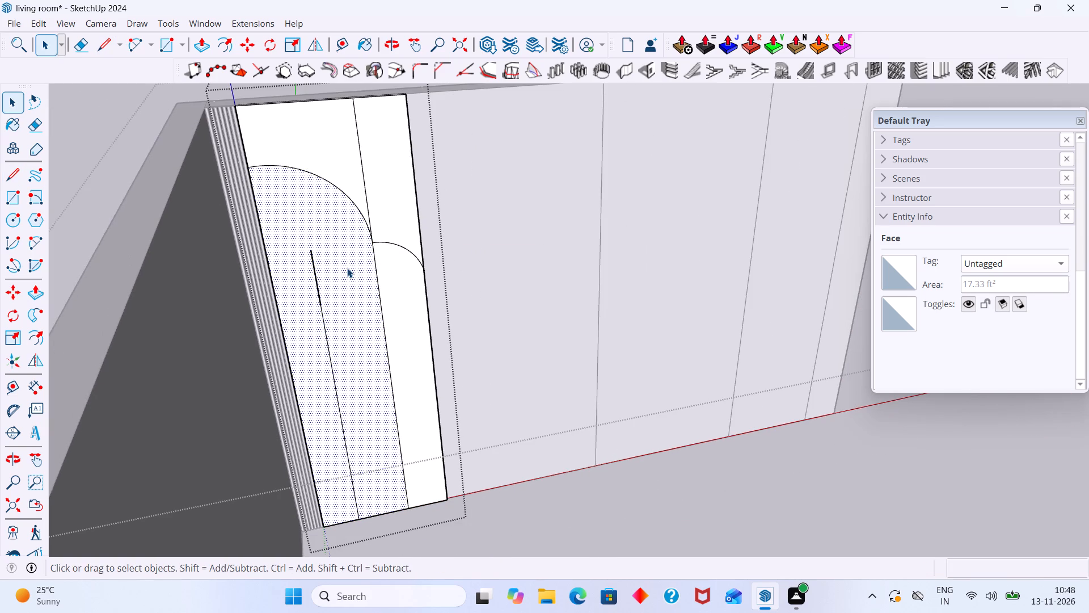
Draw a two-point arc of about 1' 8 11/16" chord from the small arch's apex to the left line's original upper end.
key(a)
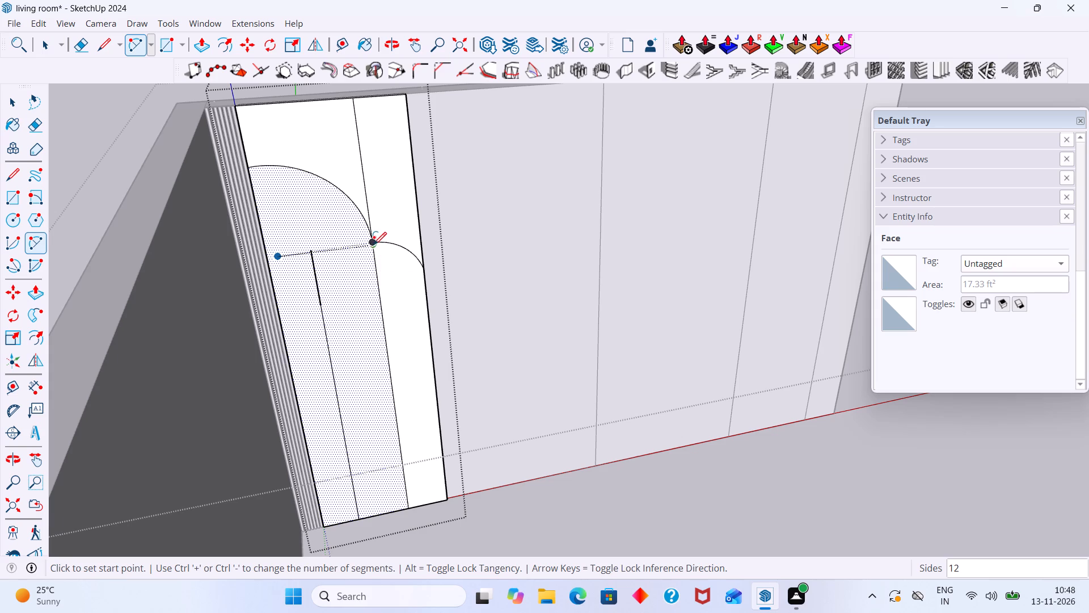
click(373, 243)
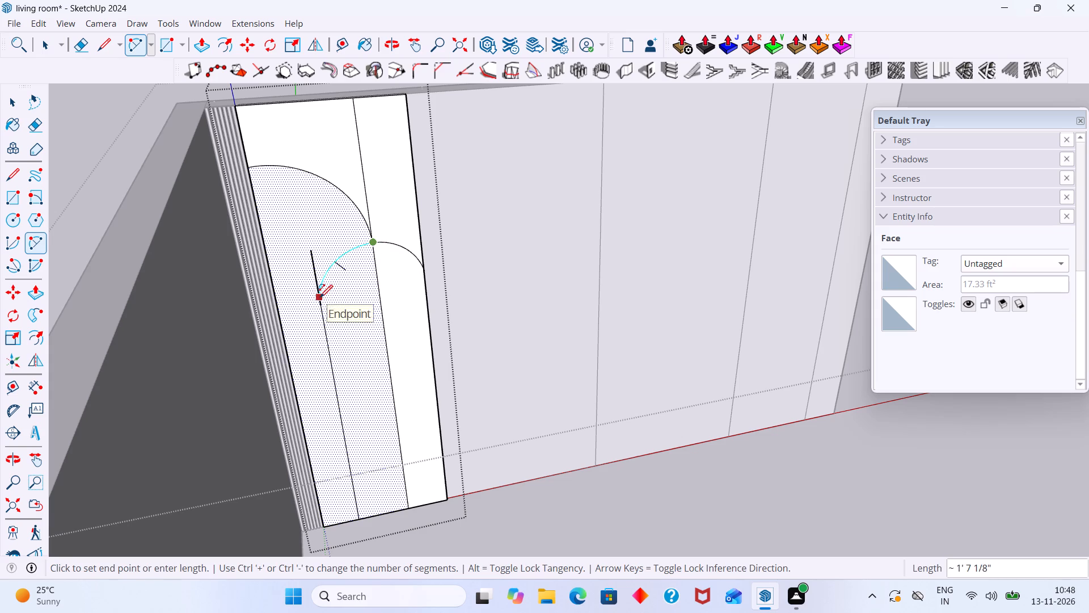
click(320, 306)
click(320, 306)
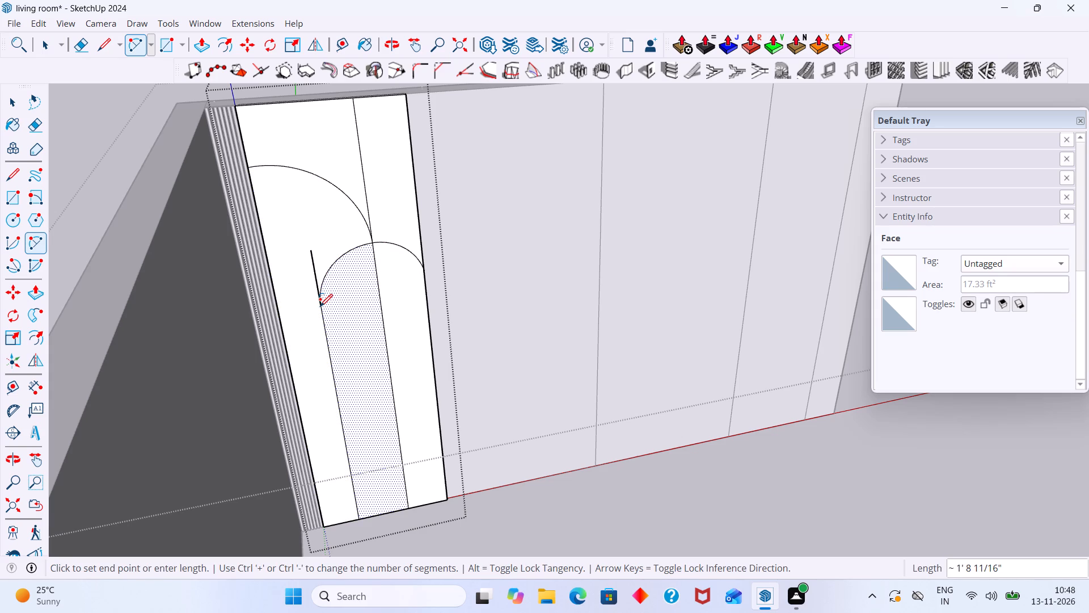
Erase the vertical guide line sticking up beyond the new left arc.
key(space)
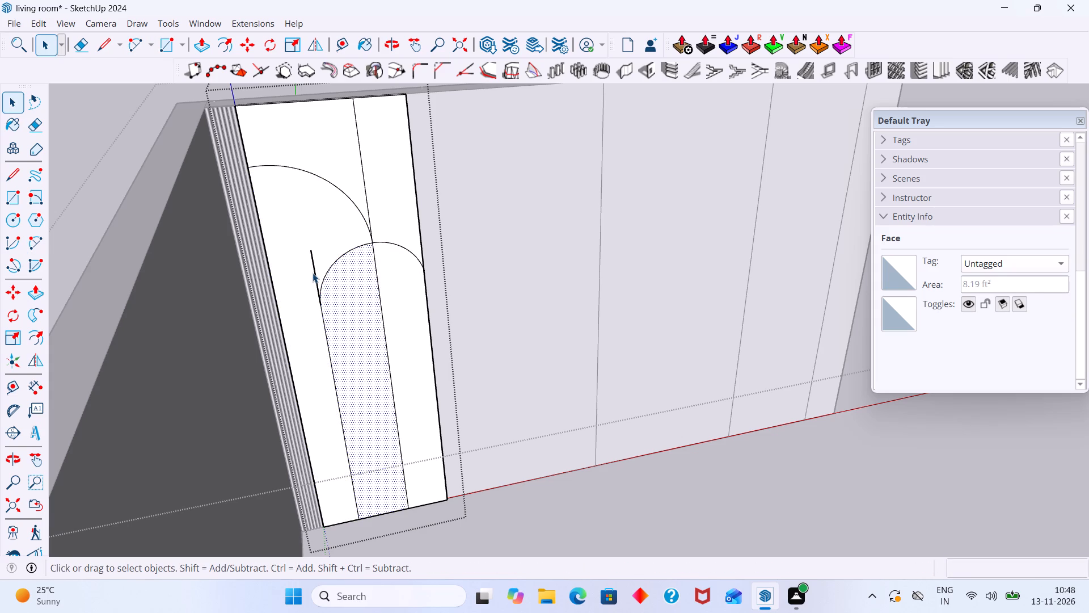
click(315, 271)
key(e)
click(315, 271)
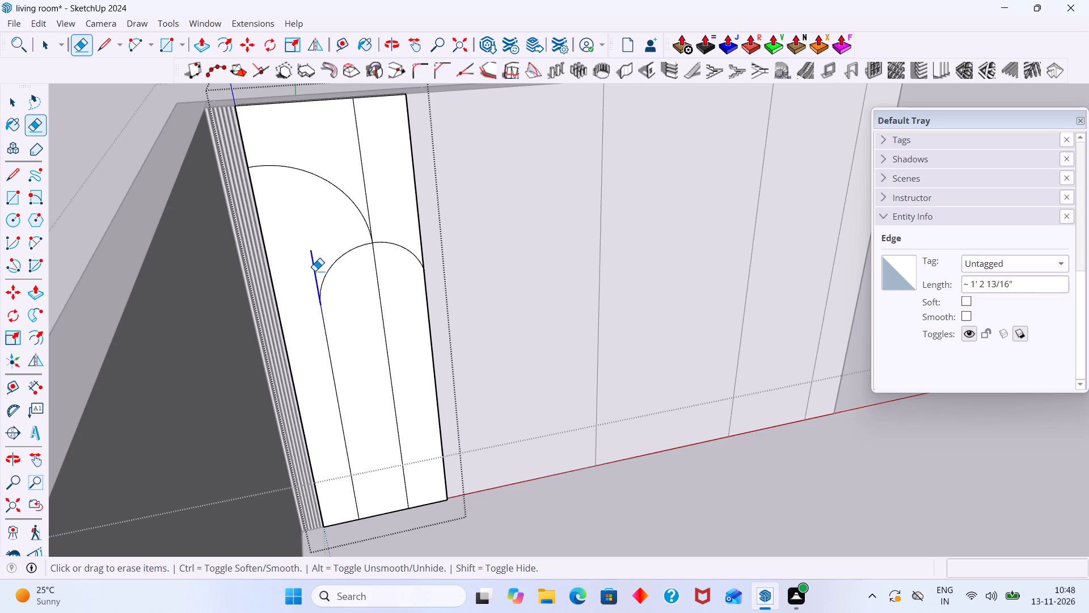
key(v)
key(space)
Leave the arched panel group and examine the whole wall beside the living room reference image.
scroll(323, 272, down, 8)
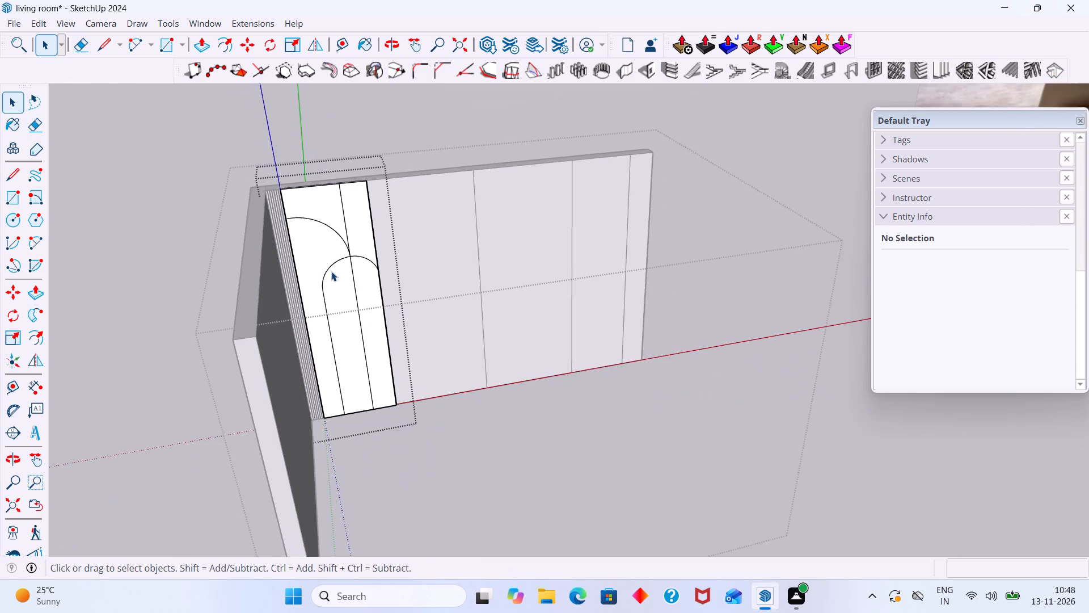
scroll(331, 271, down, 3)
click(426, 156)
scroll(362, 285, down, 2)
middle_drag(385, 317, 368, 297)
scroll(368, 297, down, 4)
middle_drag(354, 309, 264, 385)
middle_drag(289, 382, 328, 390)
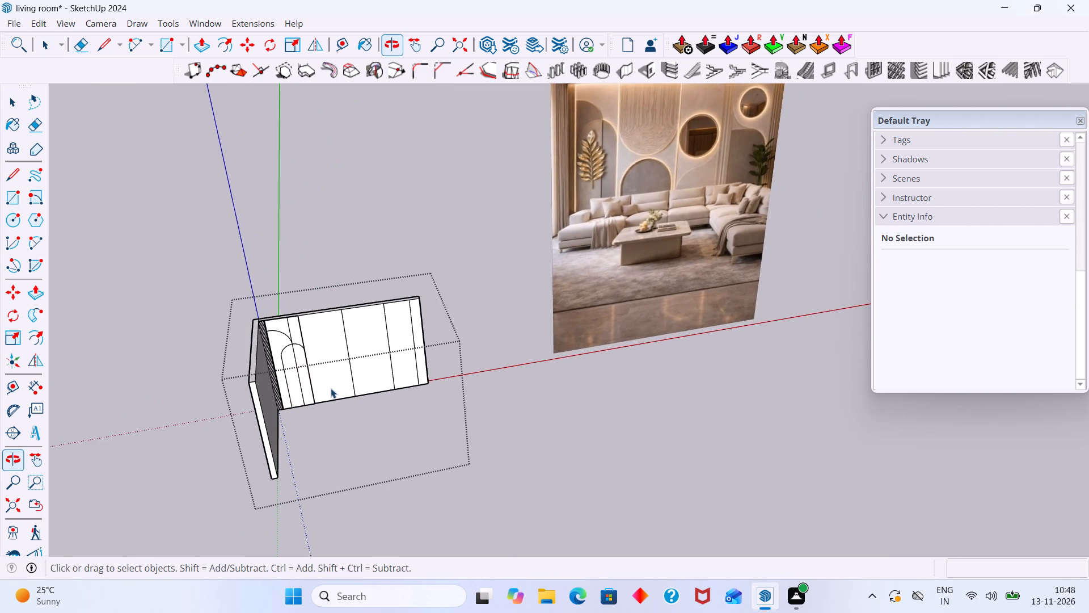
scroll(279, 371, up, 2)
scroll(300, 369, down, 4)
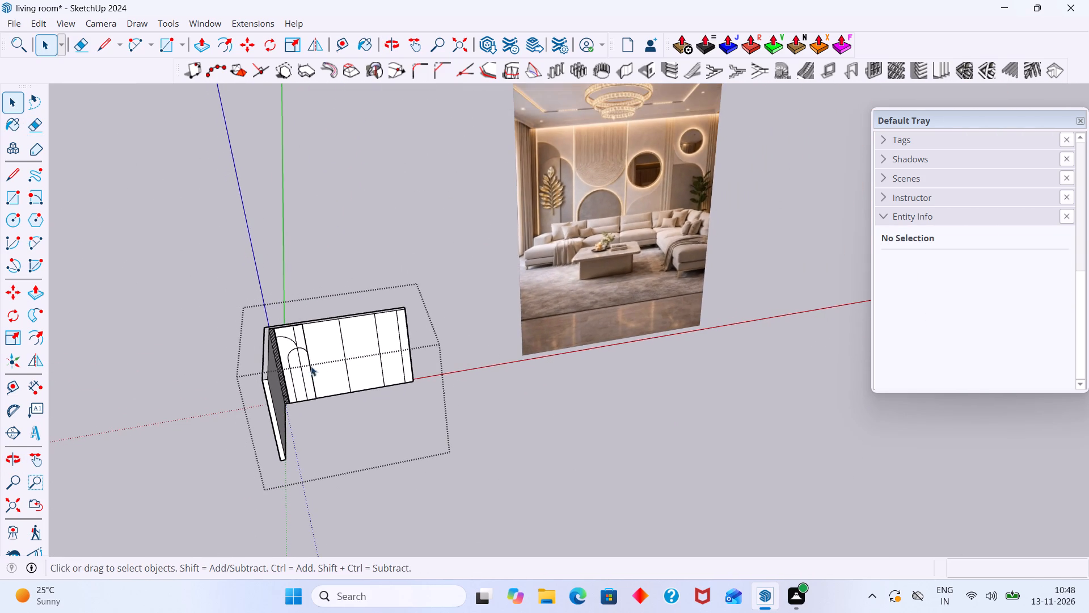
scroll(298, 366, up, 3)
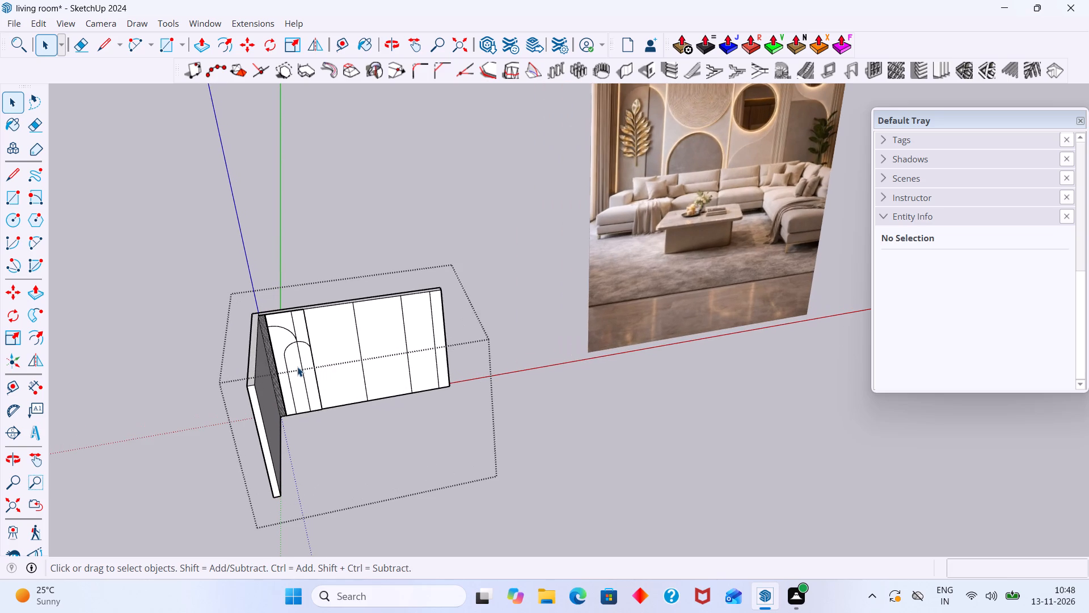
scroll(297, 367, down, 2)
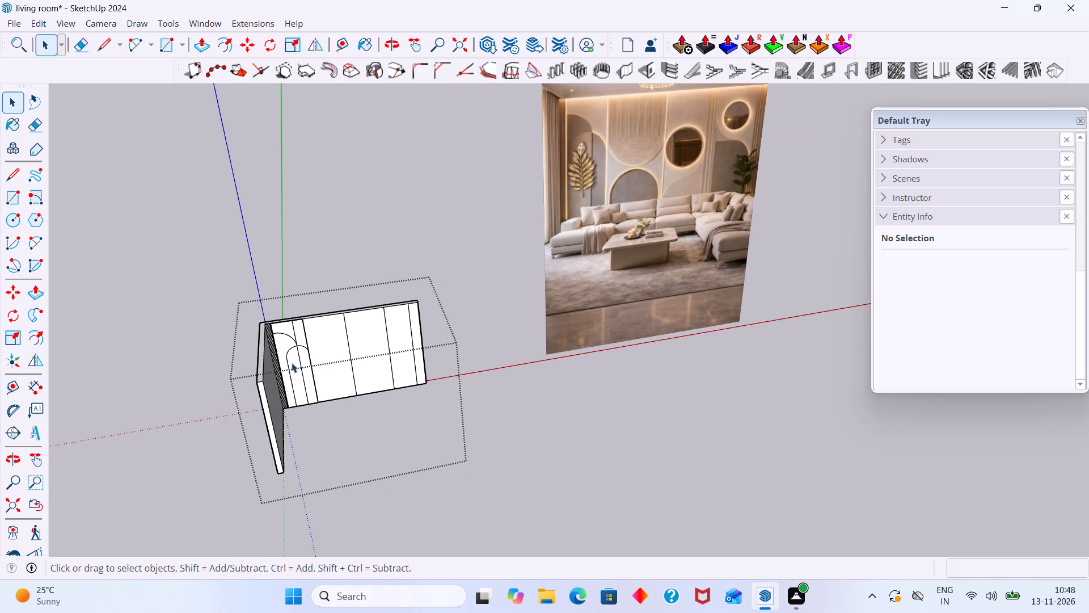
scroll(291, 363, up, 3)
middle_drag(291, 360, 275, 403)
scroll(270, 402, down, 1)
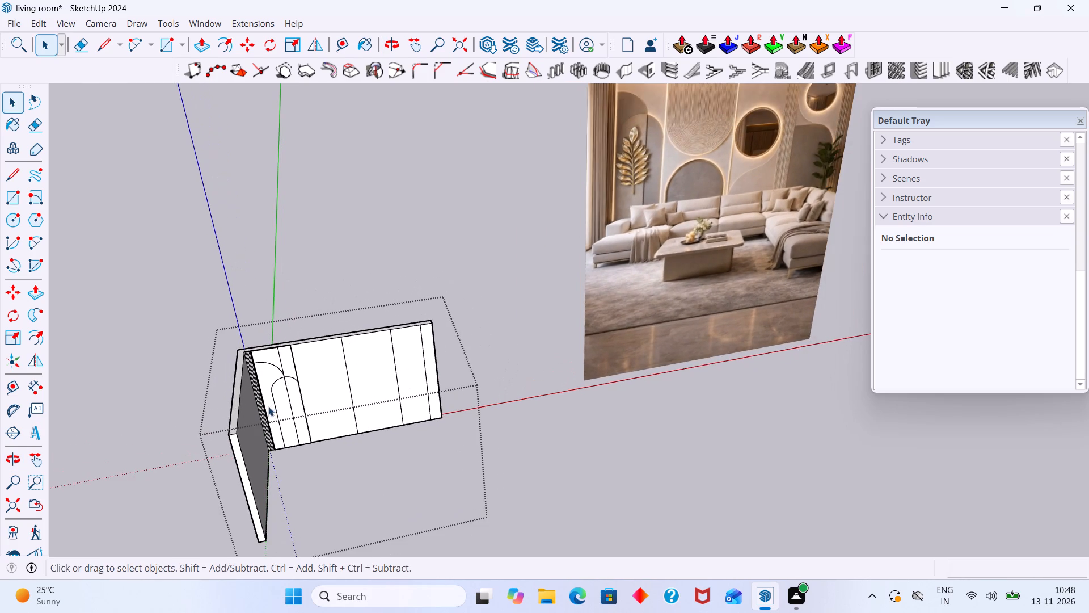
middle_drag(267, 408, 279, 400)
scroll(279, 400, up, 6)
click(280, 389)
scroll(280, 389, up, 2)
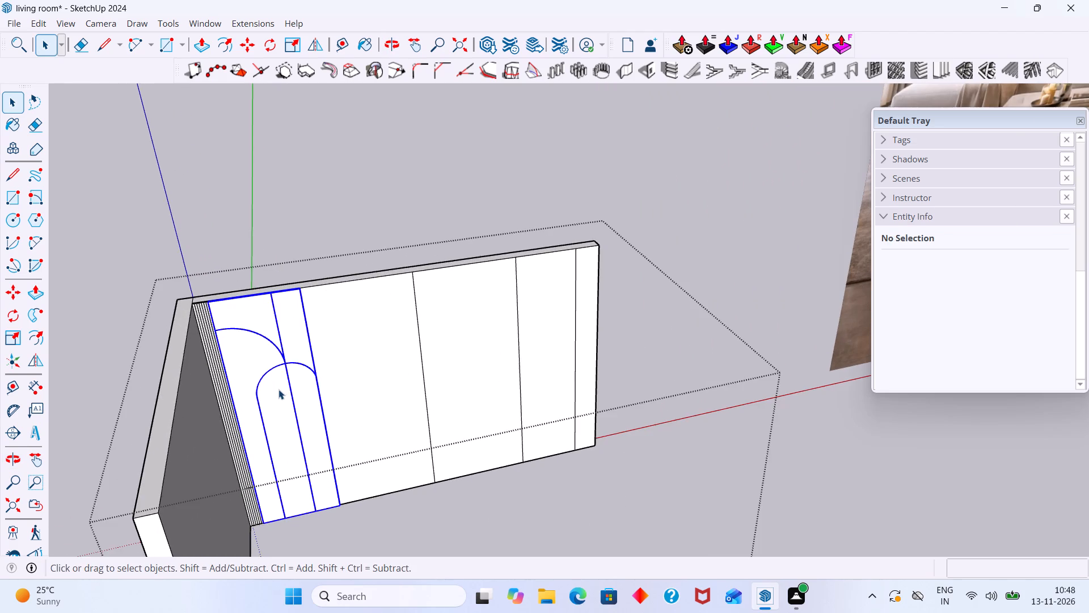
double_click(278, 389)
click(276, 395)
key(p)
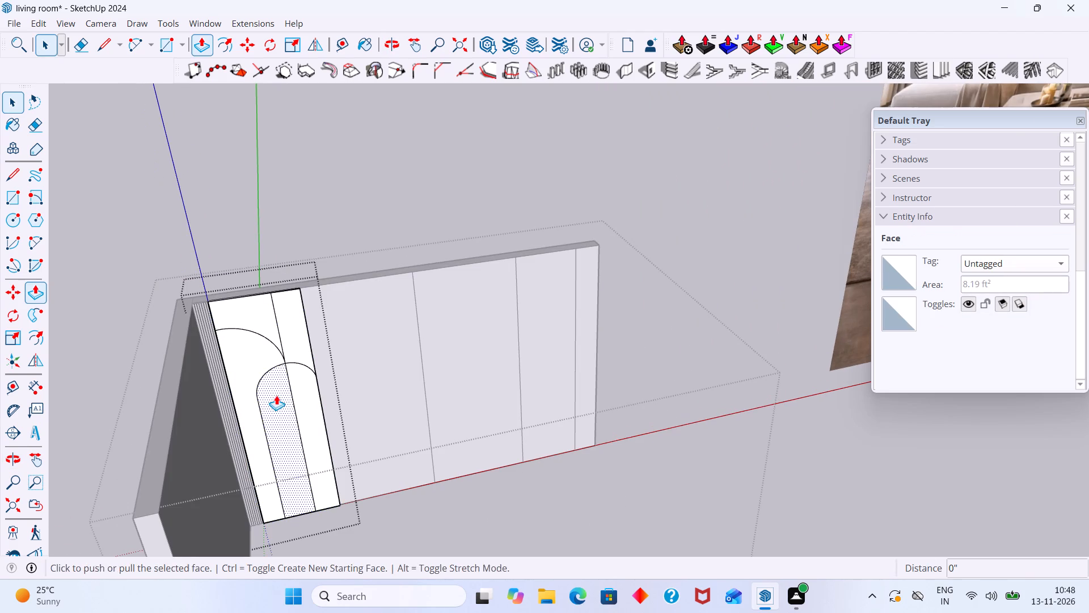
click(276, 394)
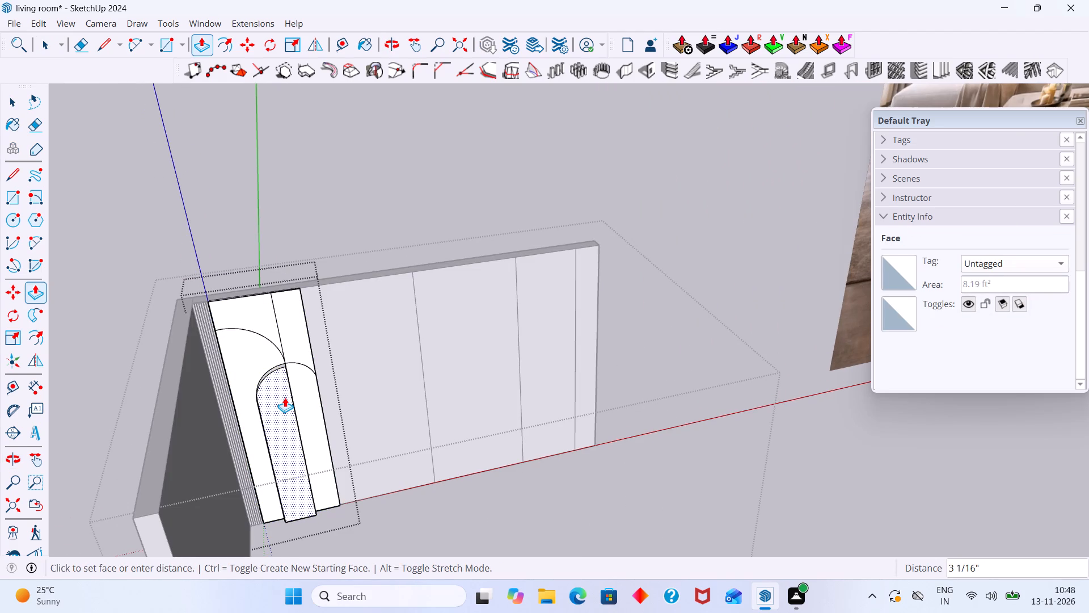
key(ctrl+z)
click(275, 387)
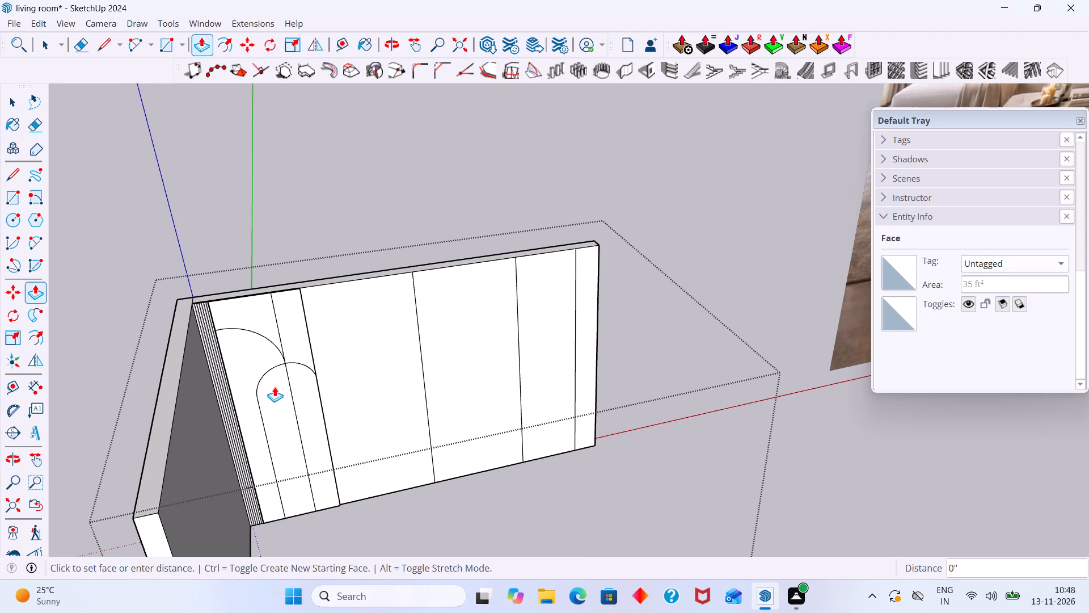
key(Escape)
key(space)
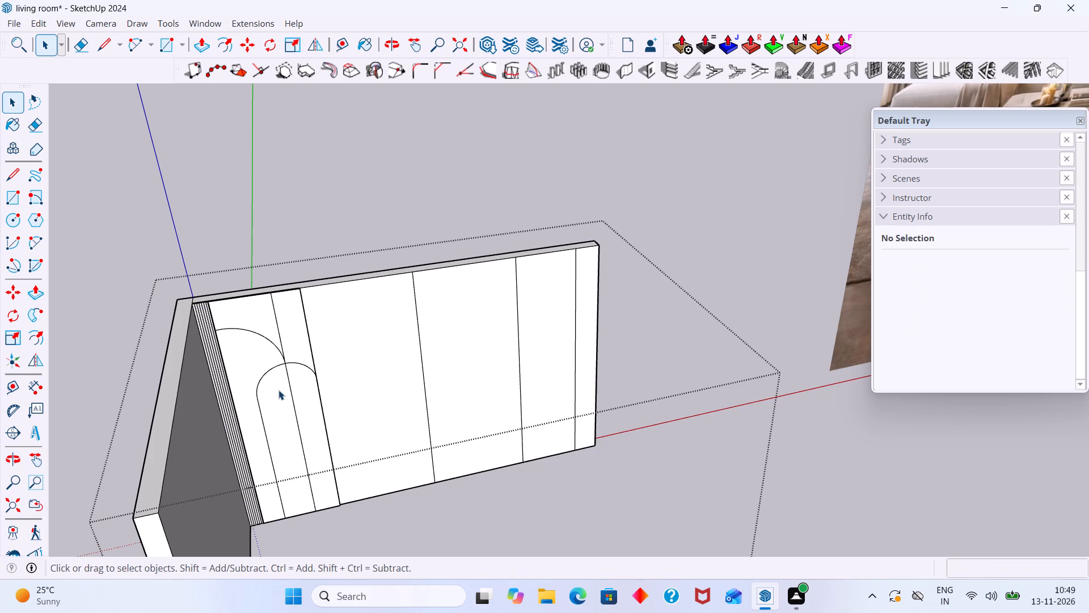
Open the arched panel group and push/pull the small arch's left half outward by 18 mm.
double_click(278, 391)
click(279, 399)
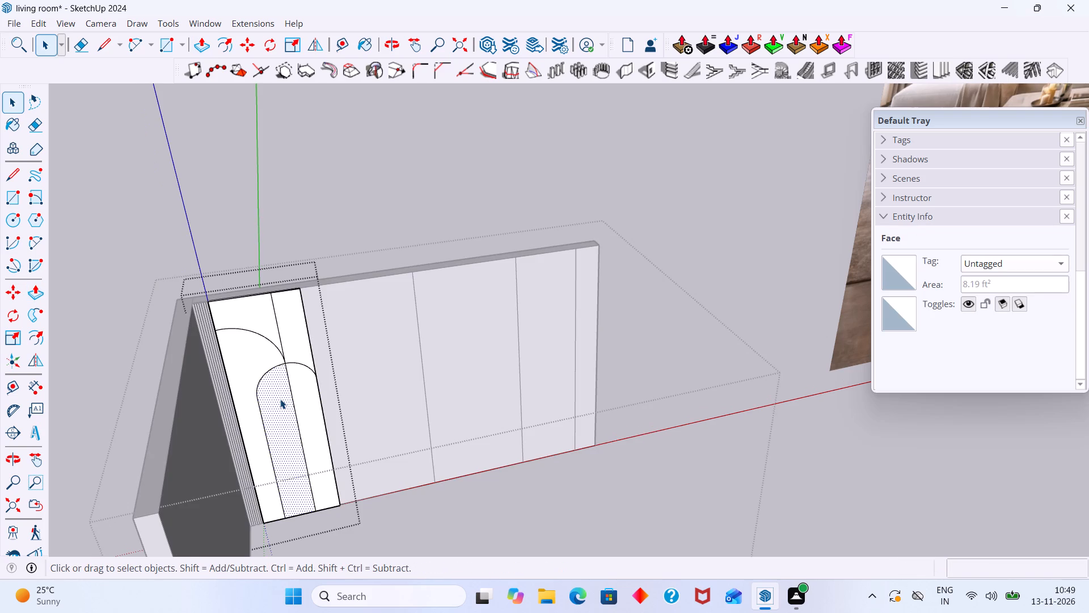
key(p)
click(280, 399)
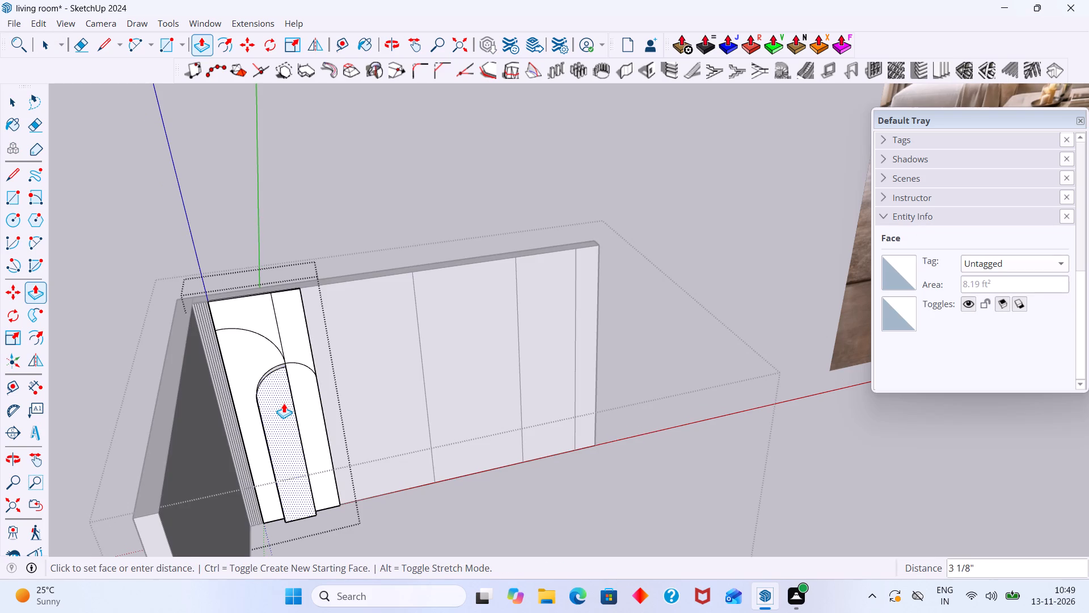
text(18)
text(mm)
key(Return)
key(space)
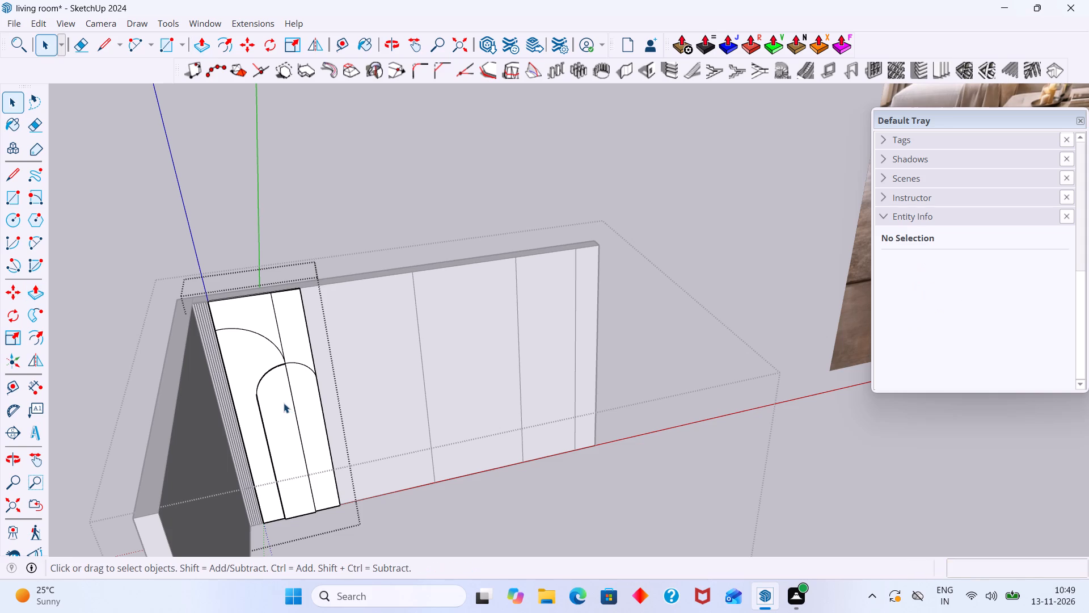
Examine the raised left half of the small arch from several angles, especially its side faces around the apex.
middle_drag(261, 419, 320, 375)
scroll(281, 395, up, 2)
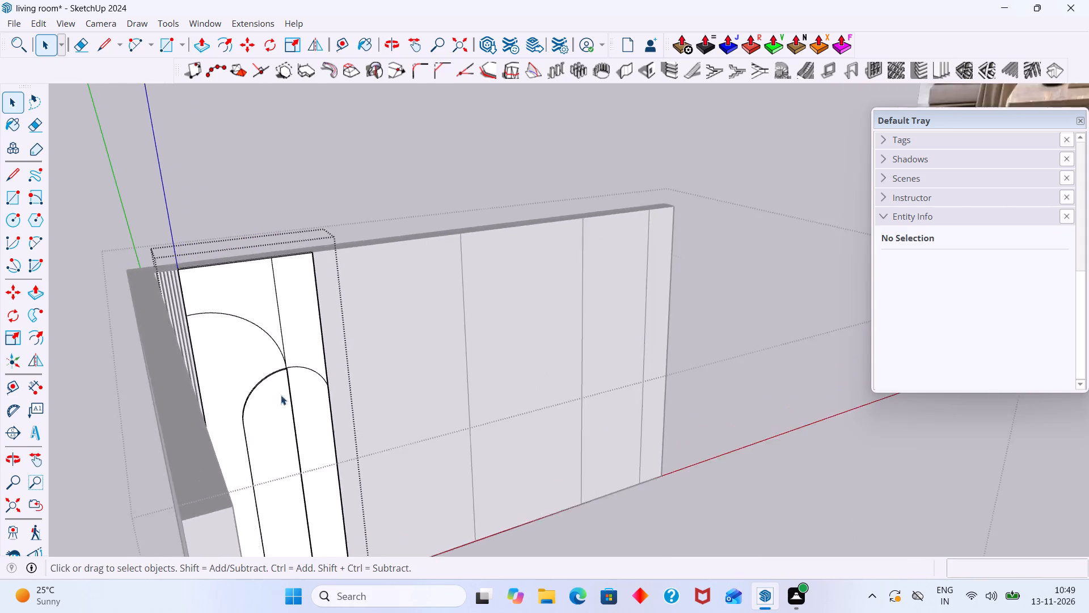
scroll(281, 395, up, 10)
middle_drag(273, 405, 288, 496)
scroll(274, 434, up, 8)
middle_drag(280, 442, 284, 438)
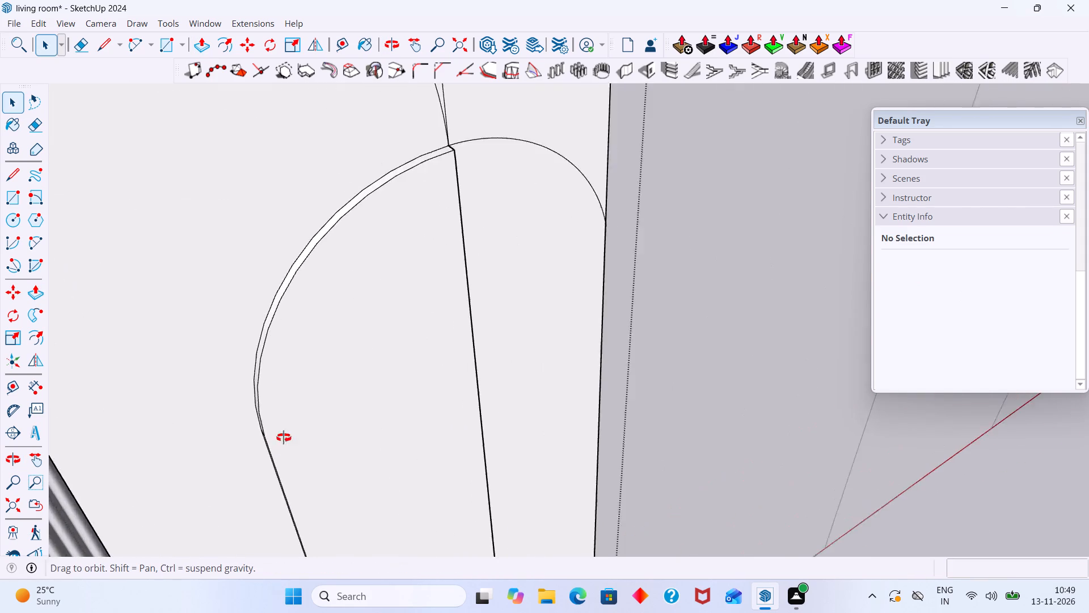
middle_drag(284, 438, 230, 391)
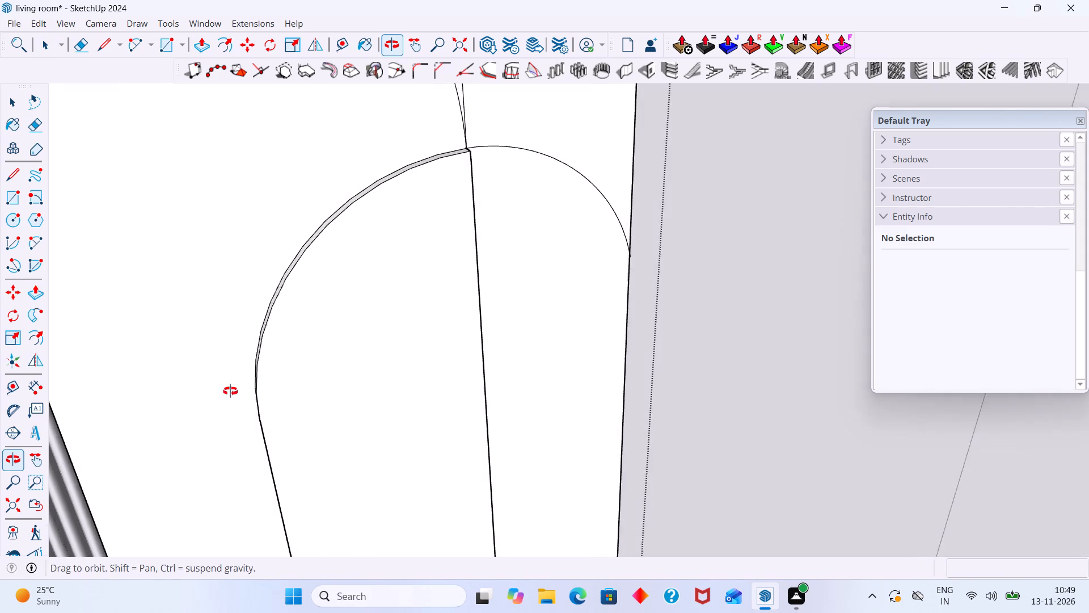
middle_drag(230, 391, 221, 392)
scroll(269, 381, down, 20)
scroll(269, 381, down, 3)
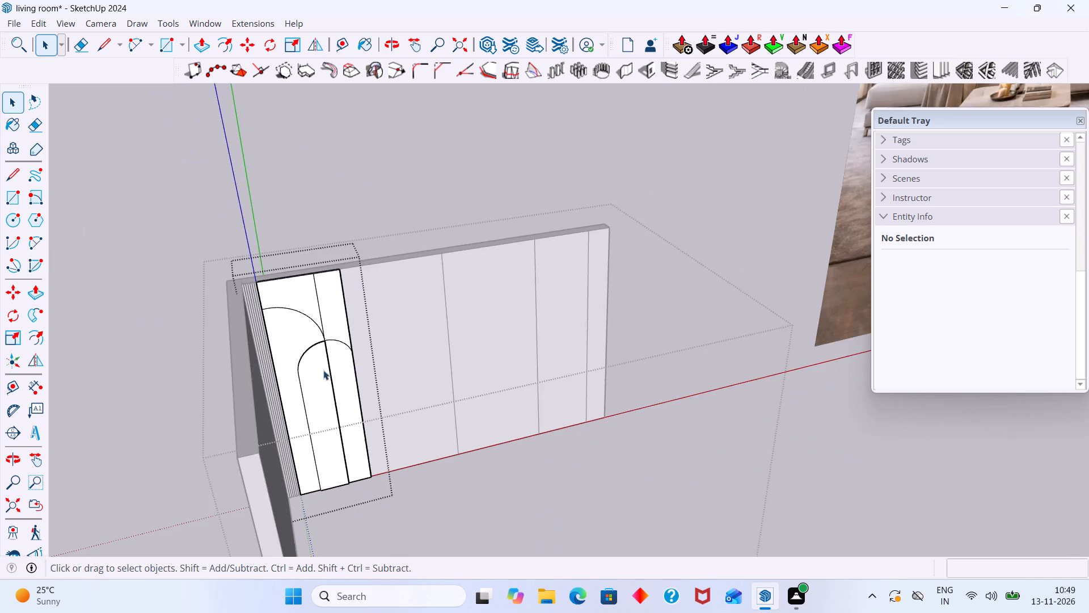
middle_drag(327, 363, 302, 393)
scroll(354, 320, up, 20)
scroll(354, 320, up, 6)
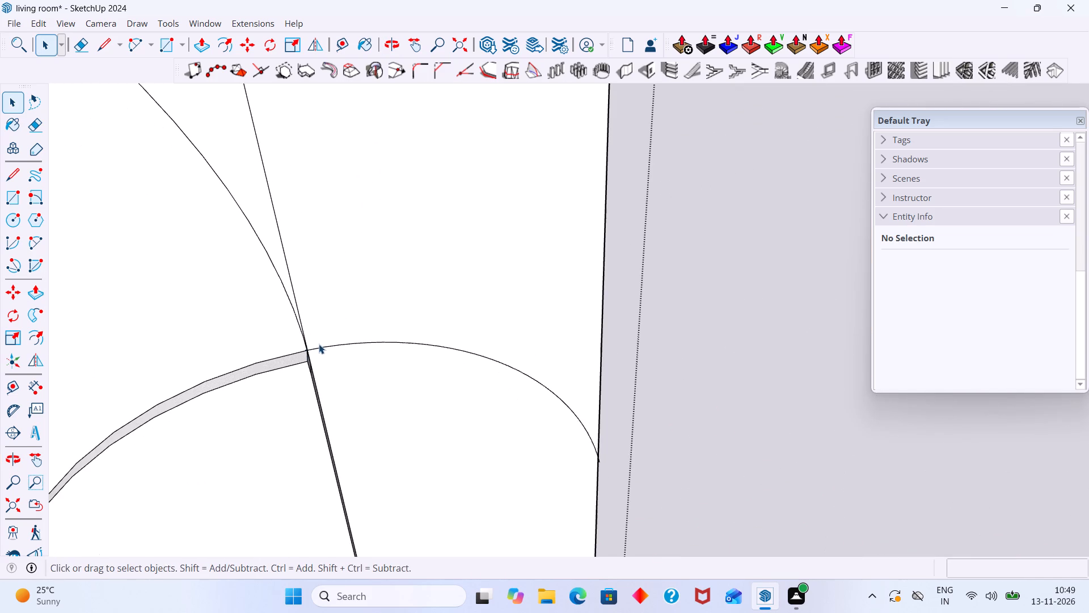
middle_drag(323, 351, 268, 356)
scroll(323, 331, up, 2)
middle_drag(309, 337, 211, 352)
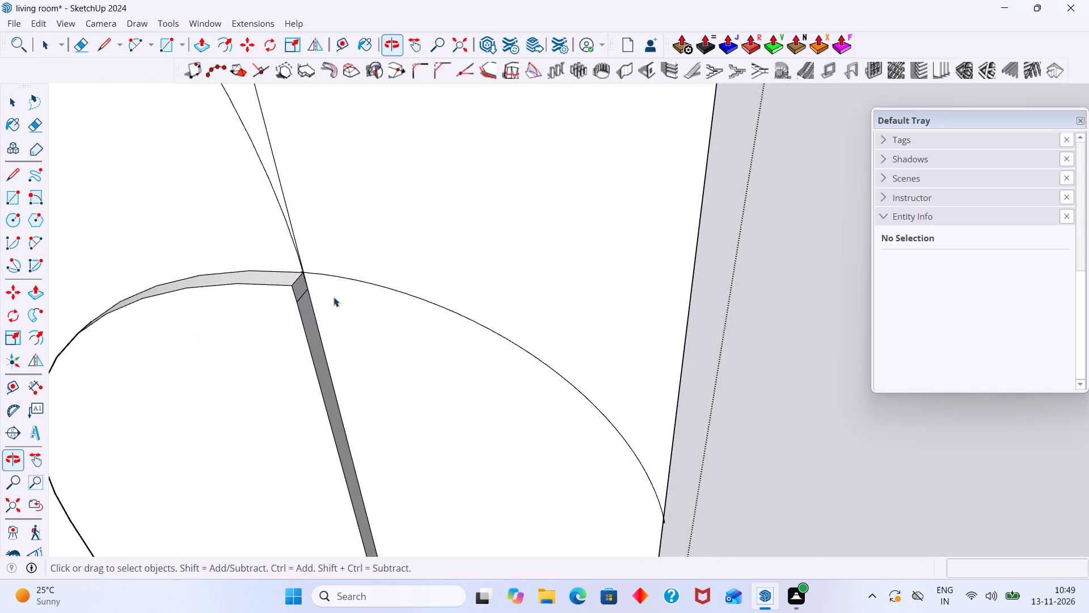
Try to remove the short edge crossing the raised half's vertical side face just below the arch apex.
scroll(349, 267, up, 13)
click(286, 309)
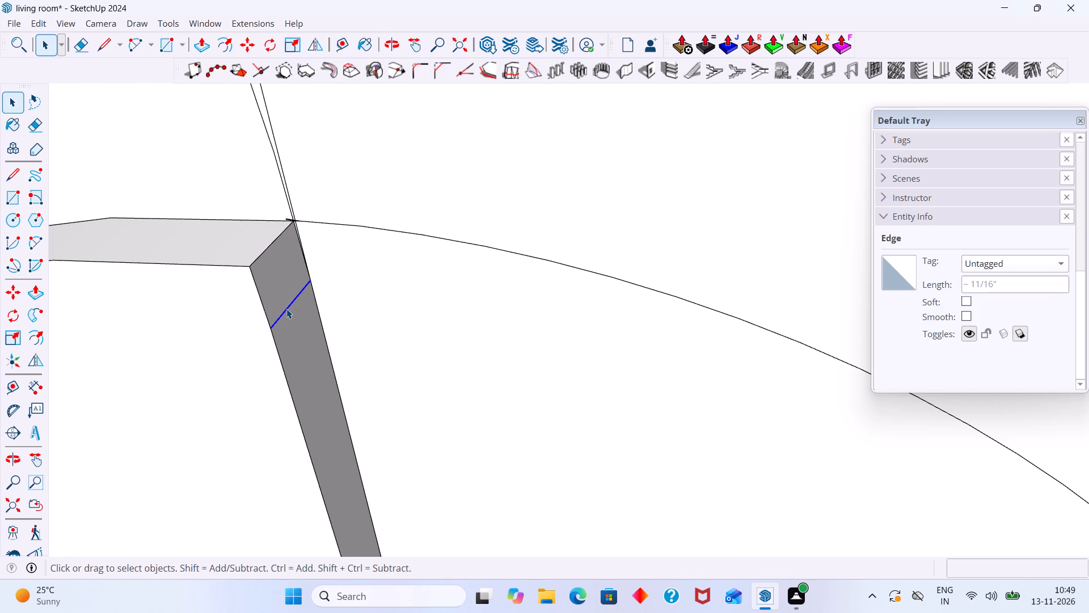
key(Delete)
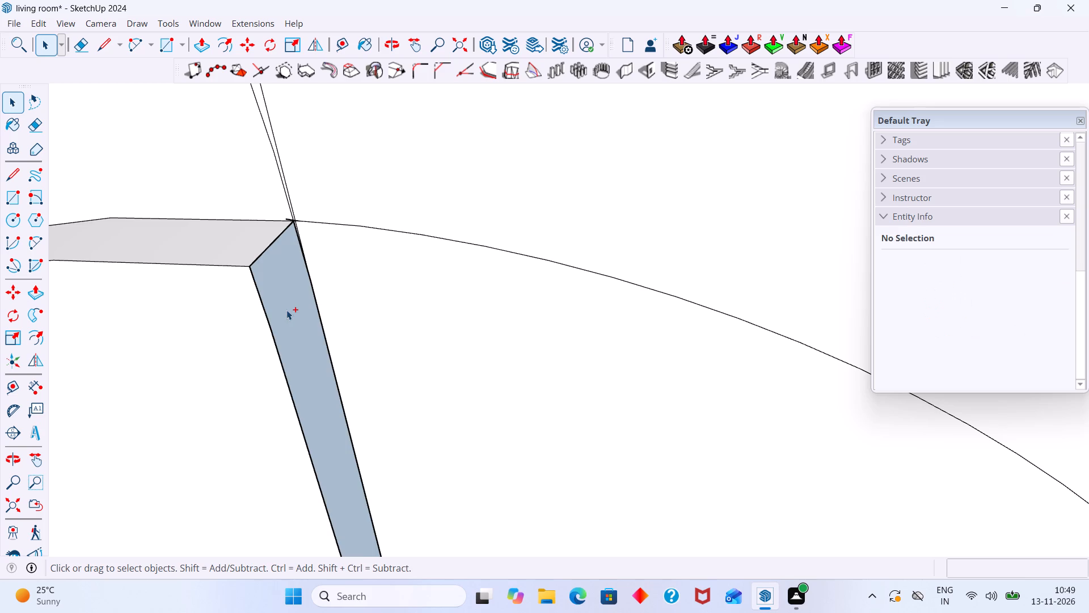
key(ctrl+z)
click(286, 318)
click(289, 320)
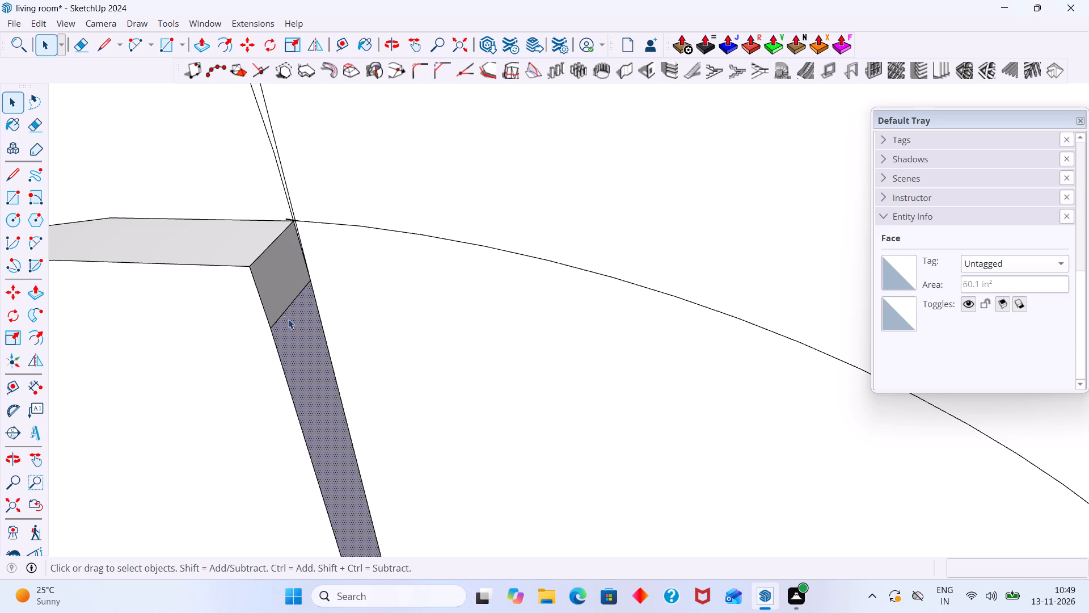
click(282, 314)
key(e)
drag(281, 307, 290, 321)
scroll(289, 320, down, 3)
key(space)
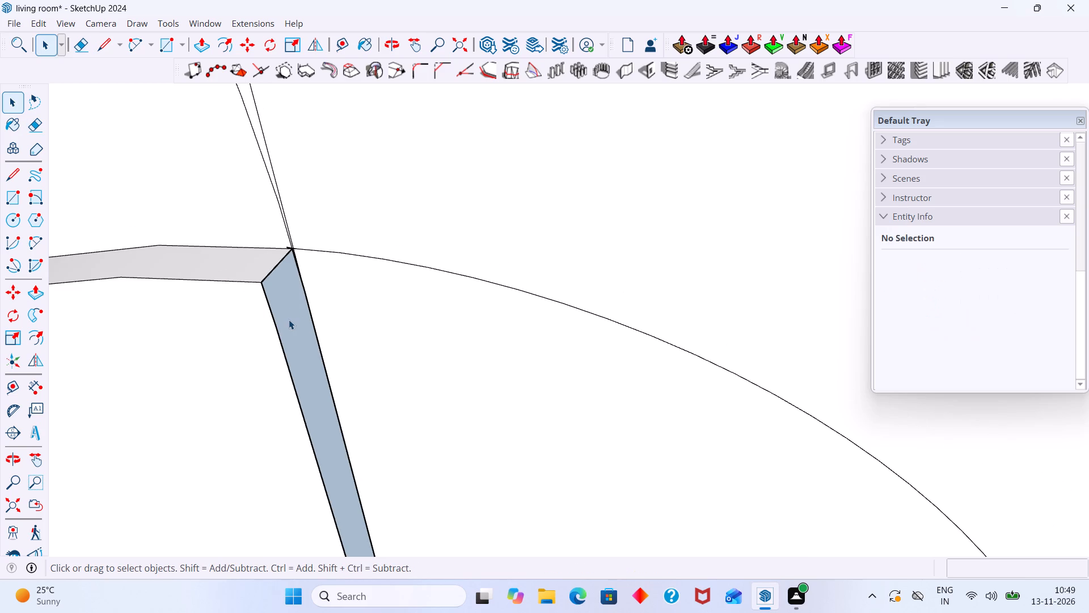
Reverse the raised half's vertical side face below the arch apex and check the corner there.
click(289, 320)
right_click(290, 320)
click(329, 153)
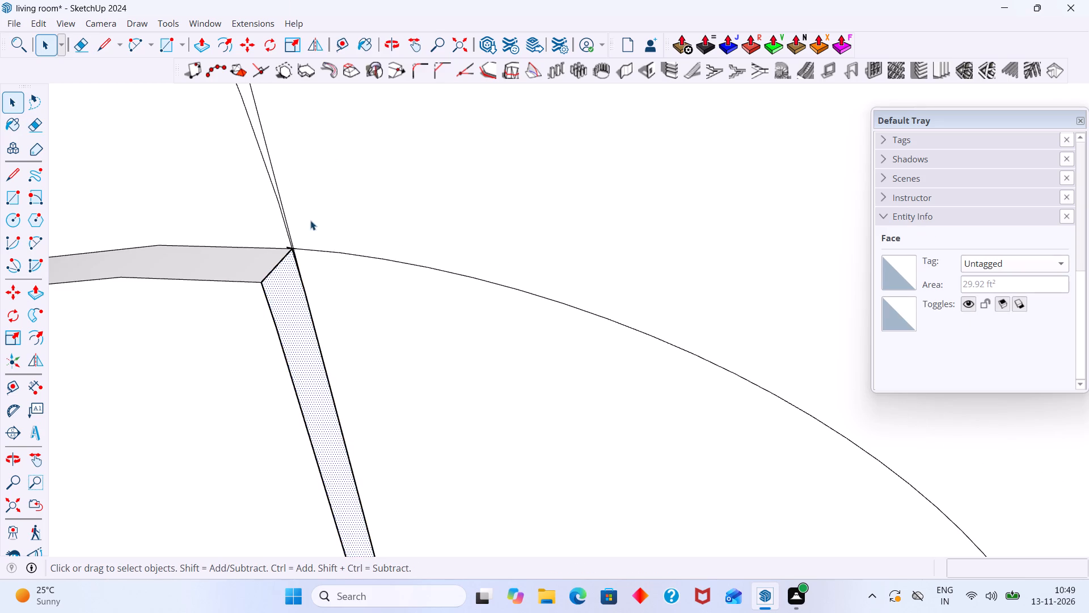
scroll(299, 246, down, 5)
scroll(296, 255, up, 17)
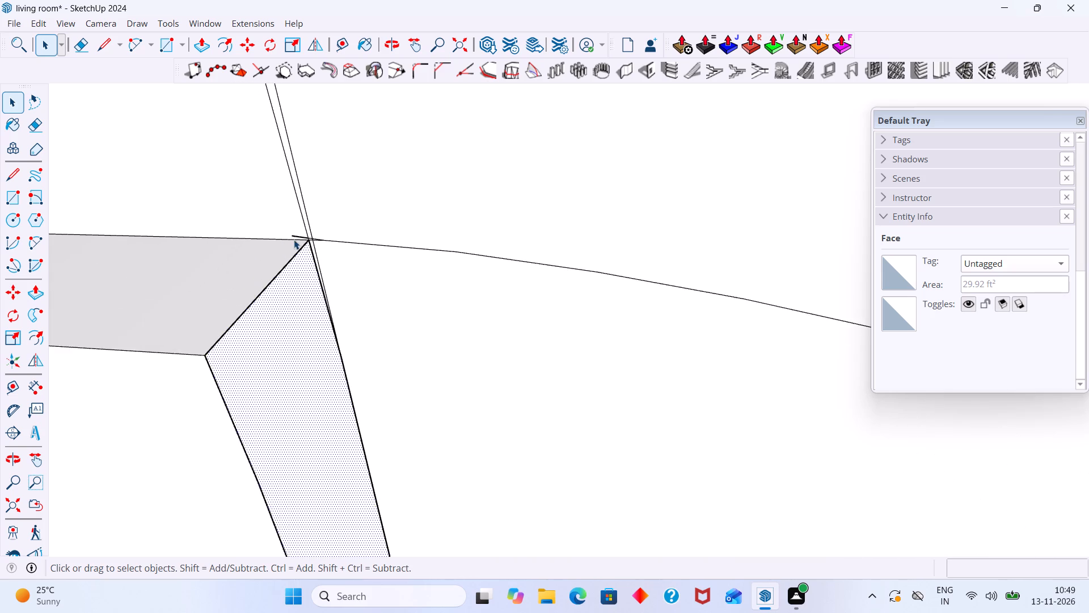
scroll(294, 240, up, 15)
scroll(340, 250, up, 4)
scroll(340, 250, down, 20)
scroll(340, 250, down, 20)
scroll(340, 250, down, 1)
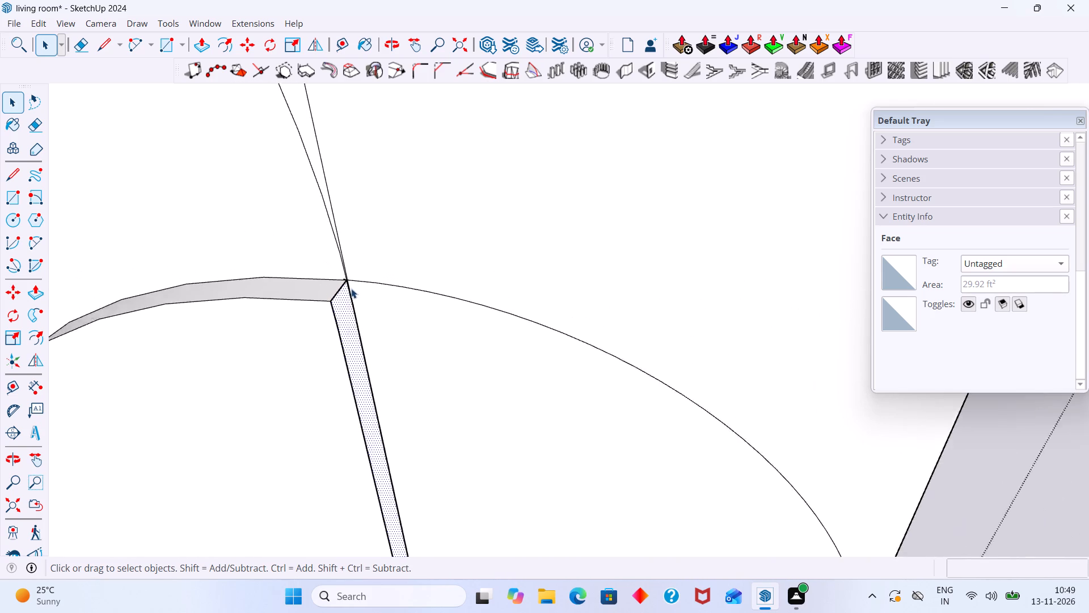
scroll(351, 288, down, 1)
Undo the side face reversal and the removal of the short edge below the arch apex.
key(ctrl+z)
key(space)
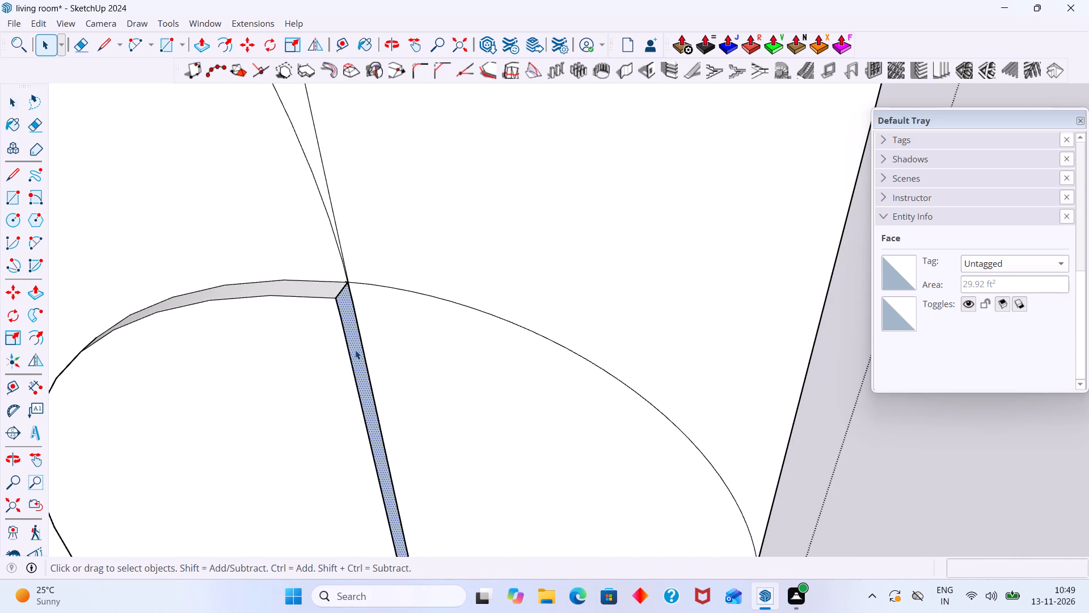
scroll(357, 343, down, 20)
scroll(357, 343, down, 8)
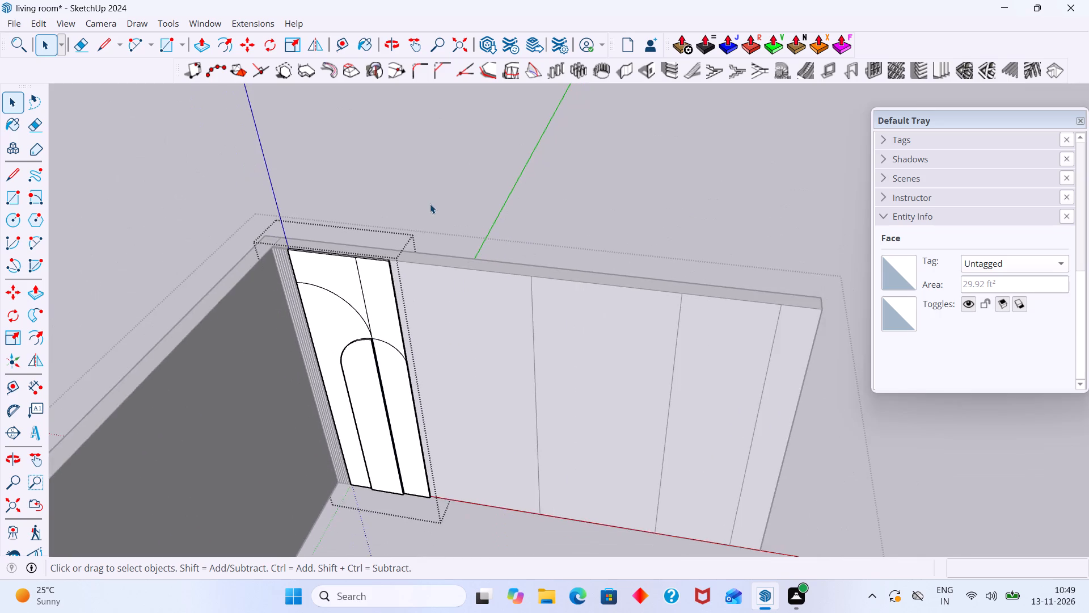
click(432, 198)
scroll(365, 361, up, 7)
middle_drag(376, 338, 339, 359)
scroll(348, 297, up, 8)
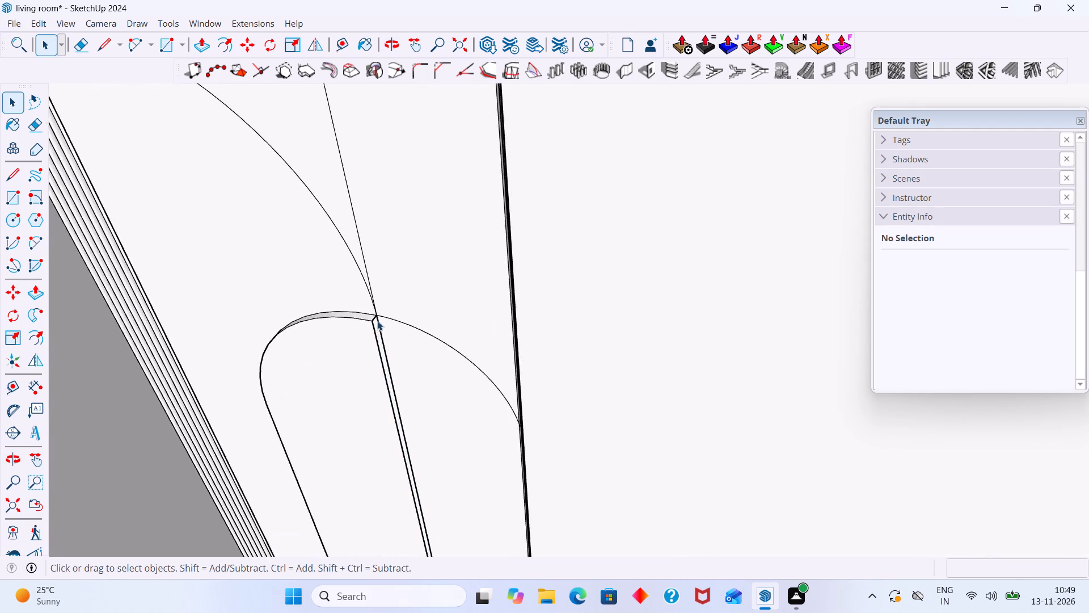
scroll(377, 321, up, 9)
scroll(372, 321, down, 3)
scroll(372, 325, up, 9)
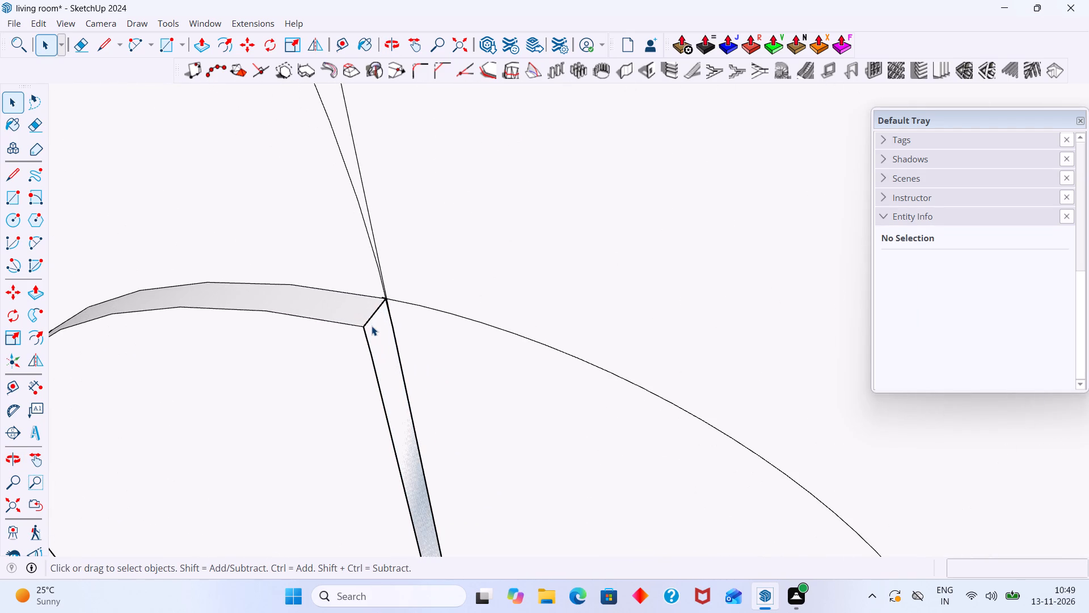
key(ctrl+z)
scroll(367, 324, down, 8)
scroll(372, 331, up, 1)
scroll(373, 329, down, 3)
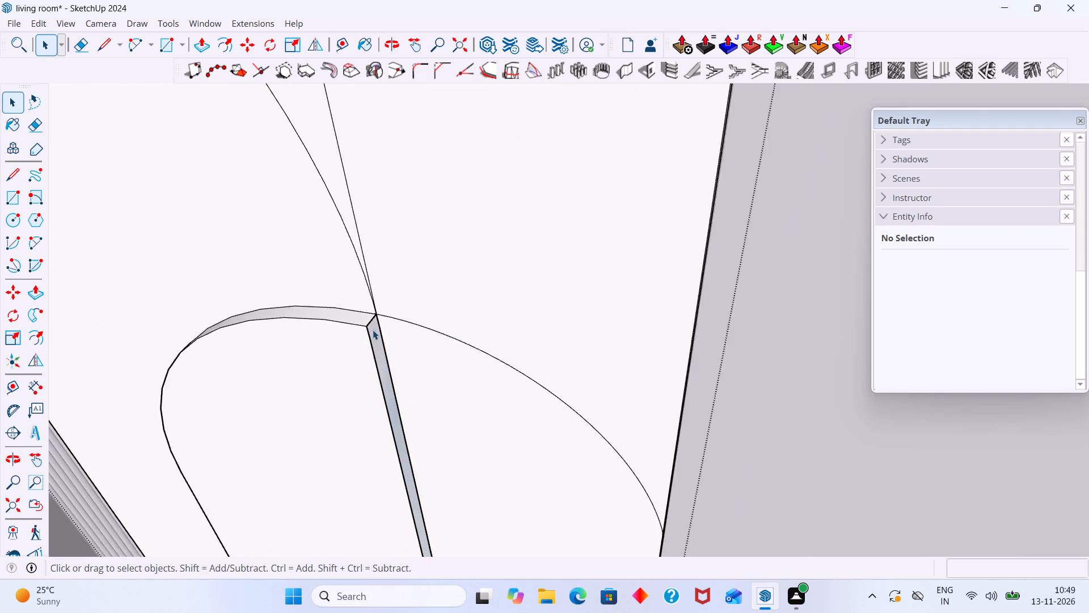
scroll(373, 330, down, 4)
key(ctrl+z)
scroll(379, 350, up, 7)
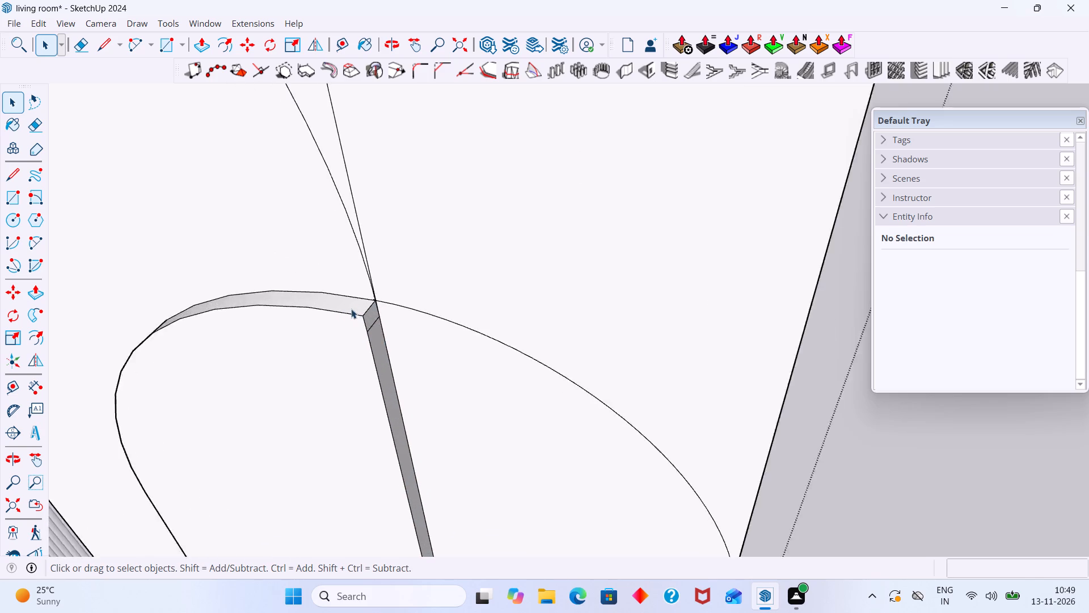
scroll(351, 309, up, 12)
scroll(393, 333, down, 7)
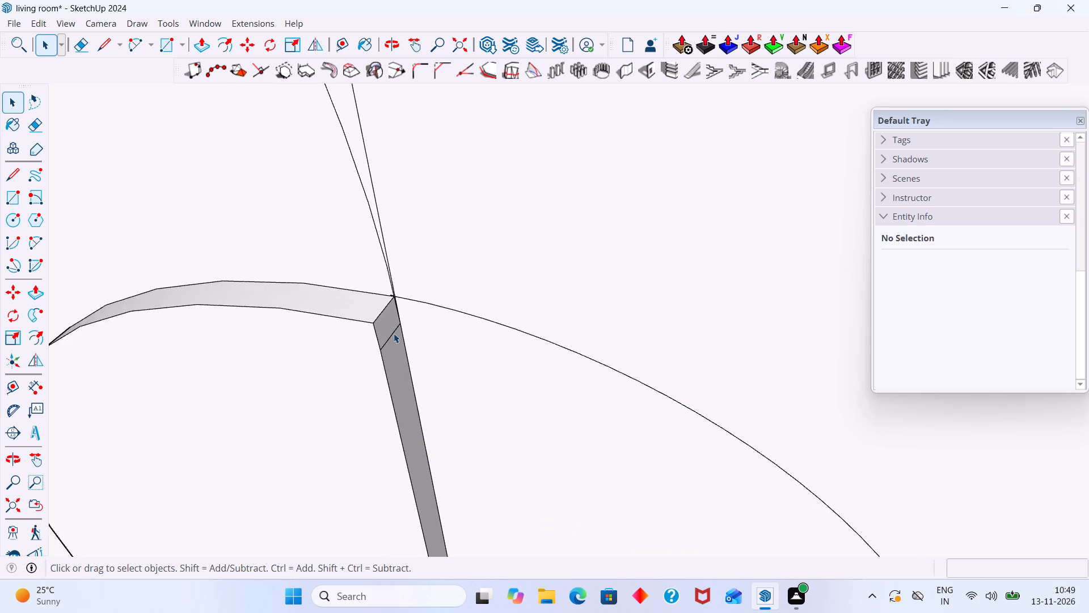
Leave the arched panel group with the whole wall in view.
scroll(394, 333, down, 20)
scroll(394, 333, down, 2)
middle_drag(429, 360, 418, 343)
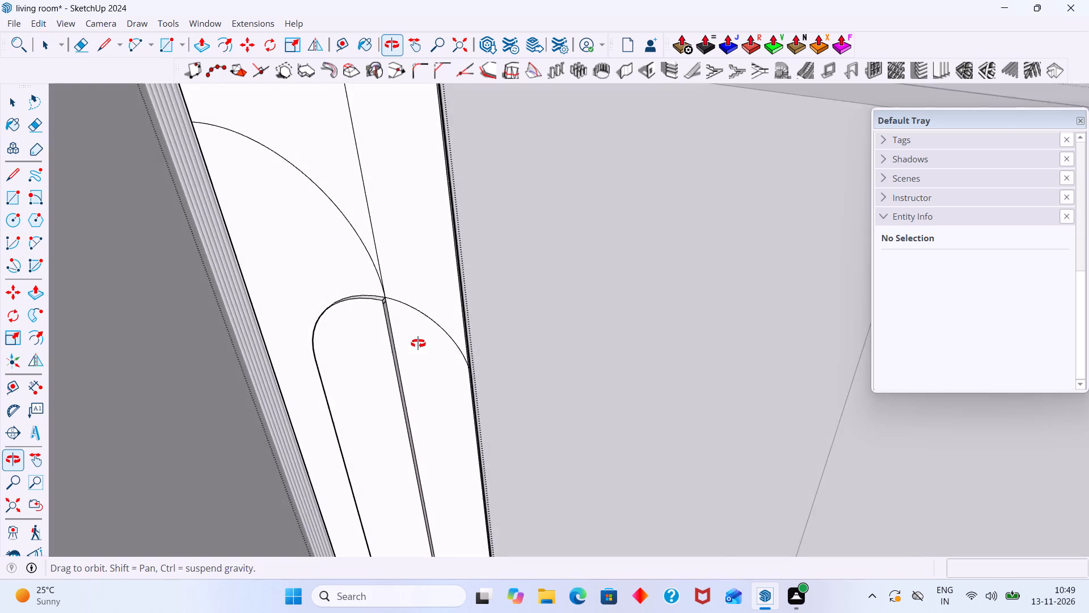
middle_drag(418, 343, 413, 342)
scroll(402, 320, up, 2)
scroll(400, 318, down, 16)
click(448, 185)
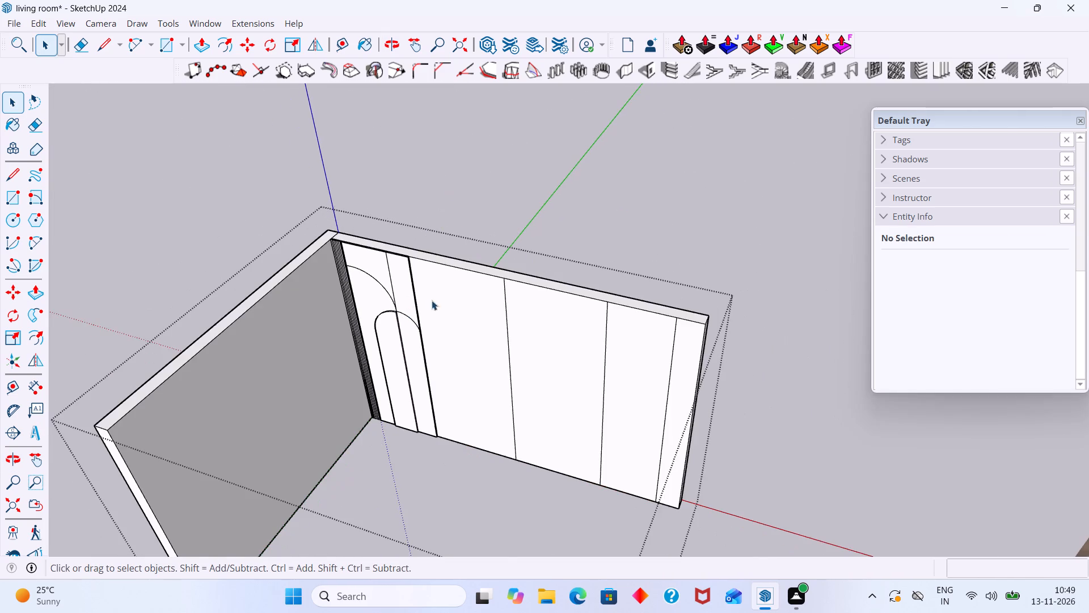
Compare the wall's arched panel with the arch shapes in the living room reference image.
middle_drag(420, 321, 476, 315)
shift+middle_drag(475, 316, 410, 256)
scroll(403, 285, down, 10)
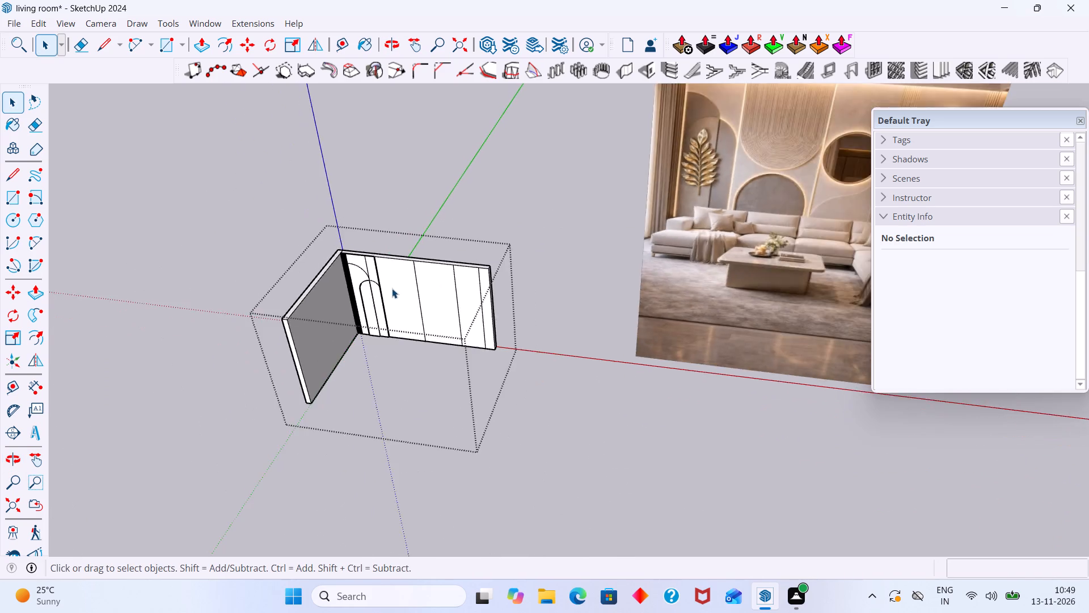
scroll(392, 288, down, 7)
middle_drag(389, 293, 372, 349)
middle_drag(369, 349, 394, 339)
middle_drag(375, 353, 419, 314)
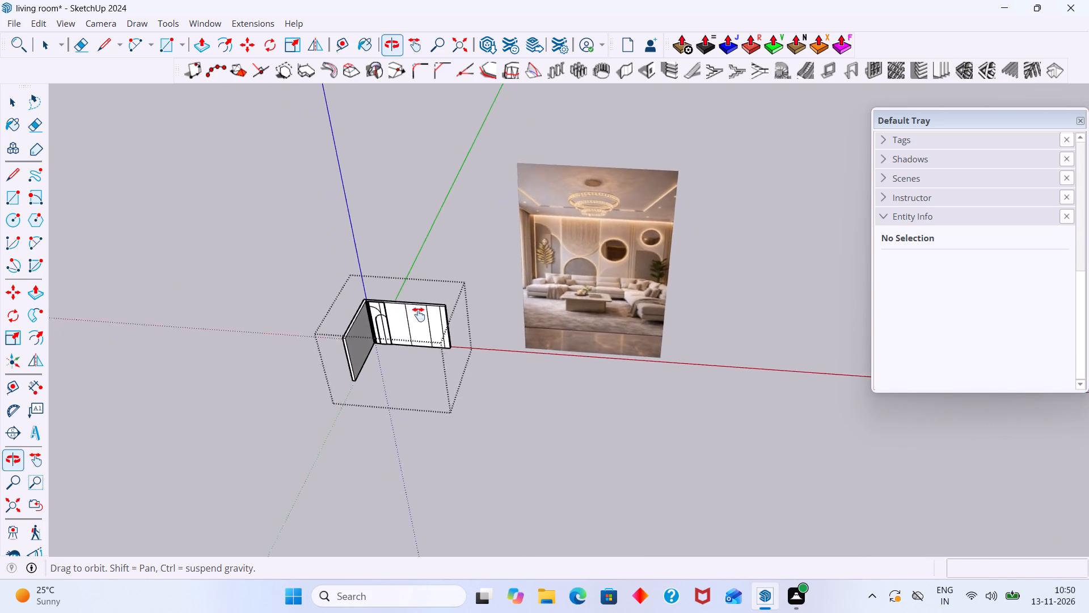
middle_drag(419, 314, 426, 310)
middle_drag(417, 320, 462, 301)
scroll(400, 320, up, 8)
shift+middle_drag(384, 322, 351, 357)
scroll(368, 350, down, 1)
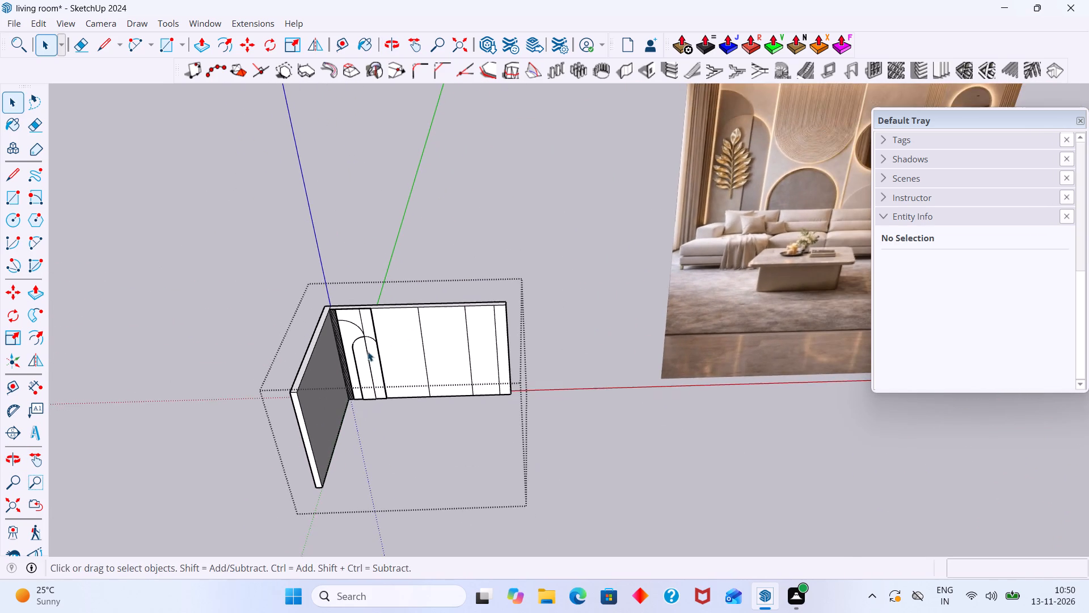
middle_drag(363, 349, 254, 365)
scroll(254, 374, up, 9)
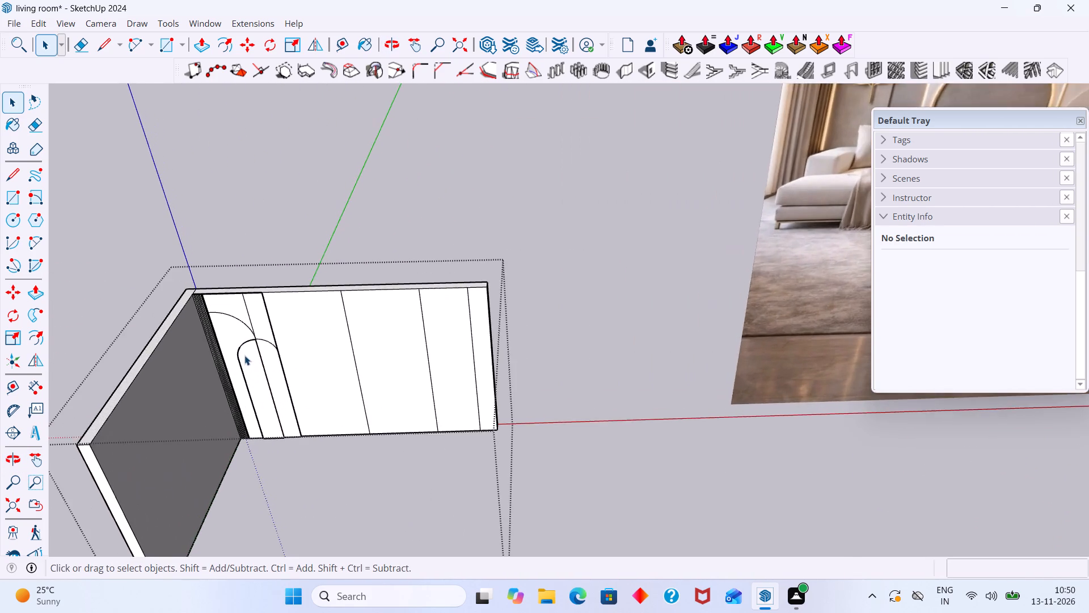
scroll(244, 355, up, 19)
scroll(305, 284, down, 9)
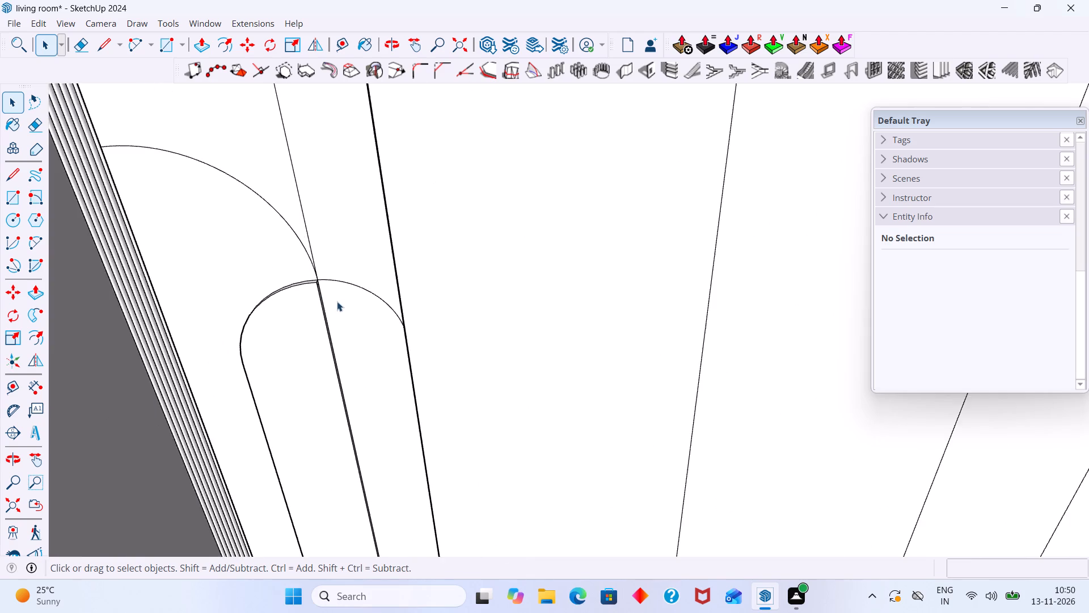
scroll(337, 301, down, 20)
scroll(337, 301, down, 10)
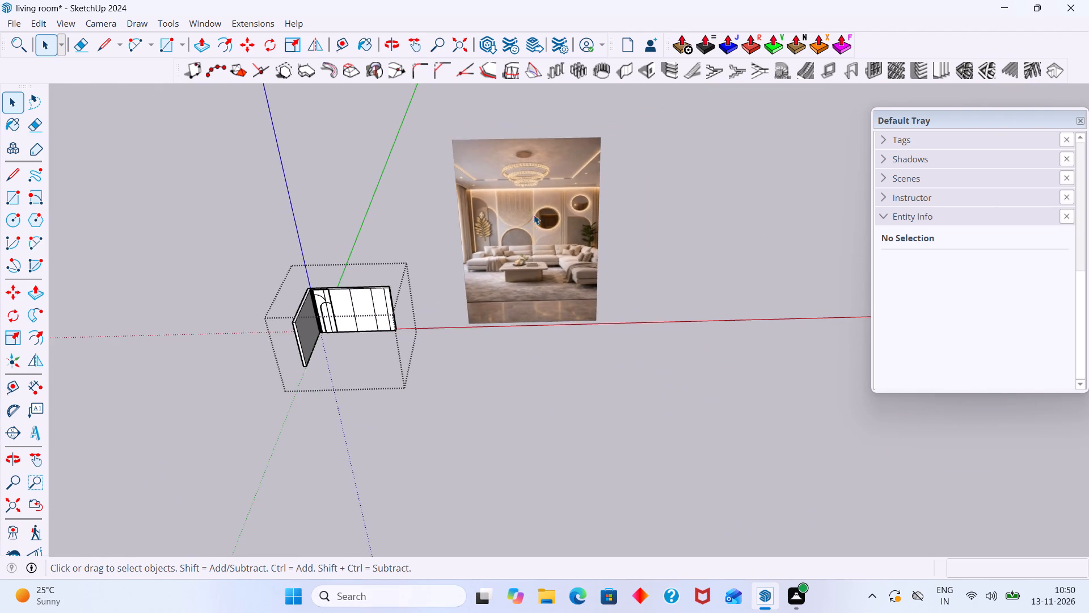
scroll(531, 206, up, 3)
scroll(453, 215, up, 6)
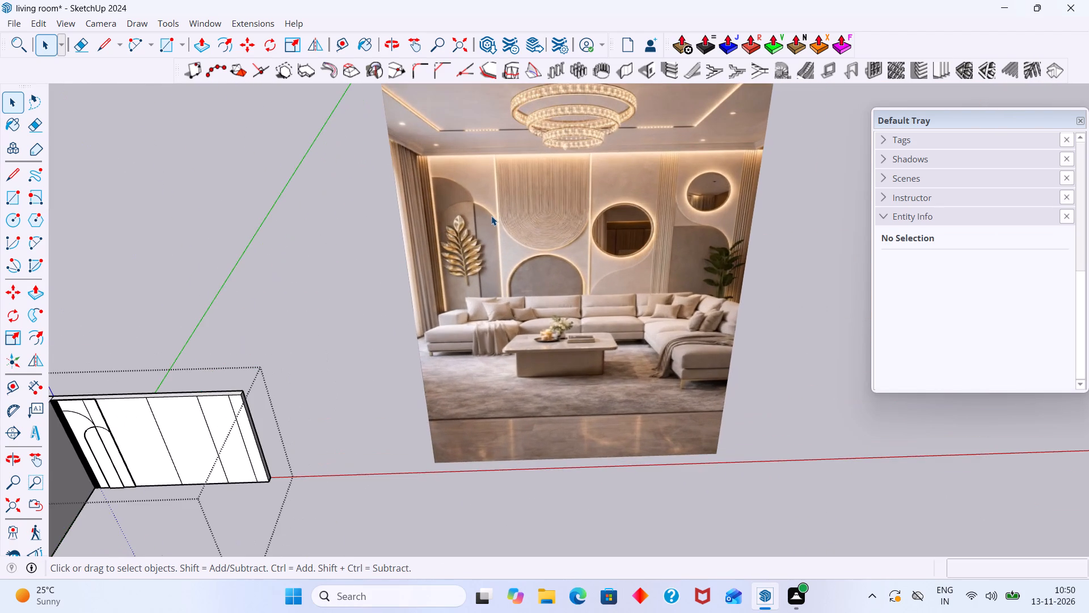
scroll(491, 216, up, 2)
scroll(259, 384, down, 6)
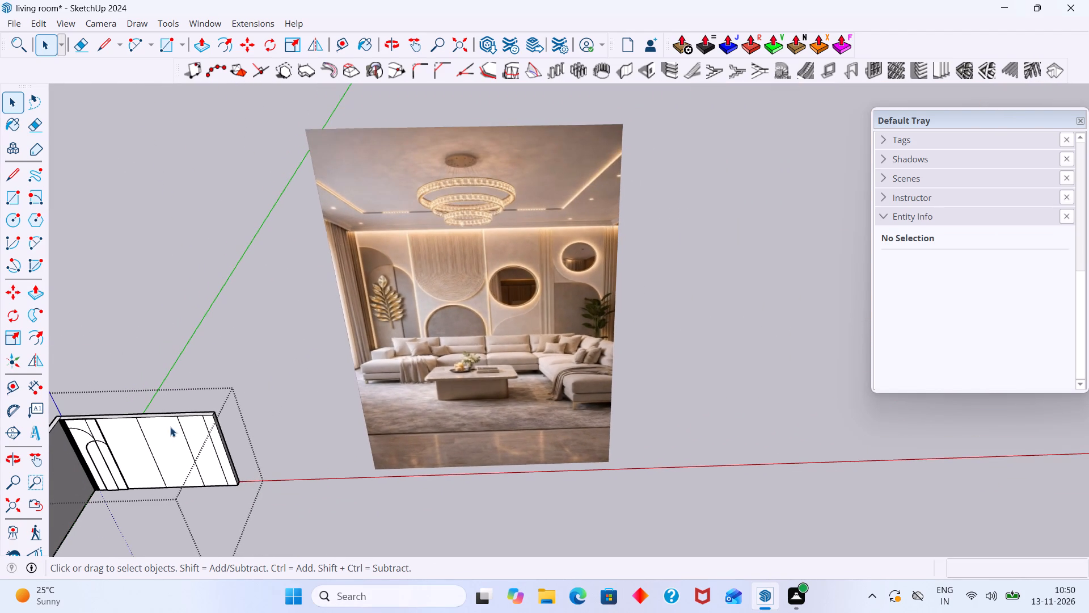
shift+middle_drag(164, 423, 224, 373)
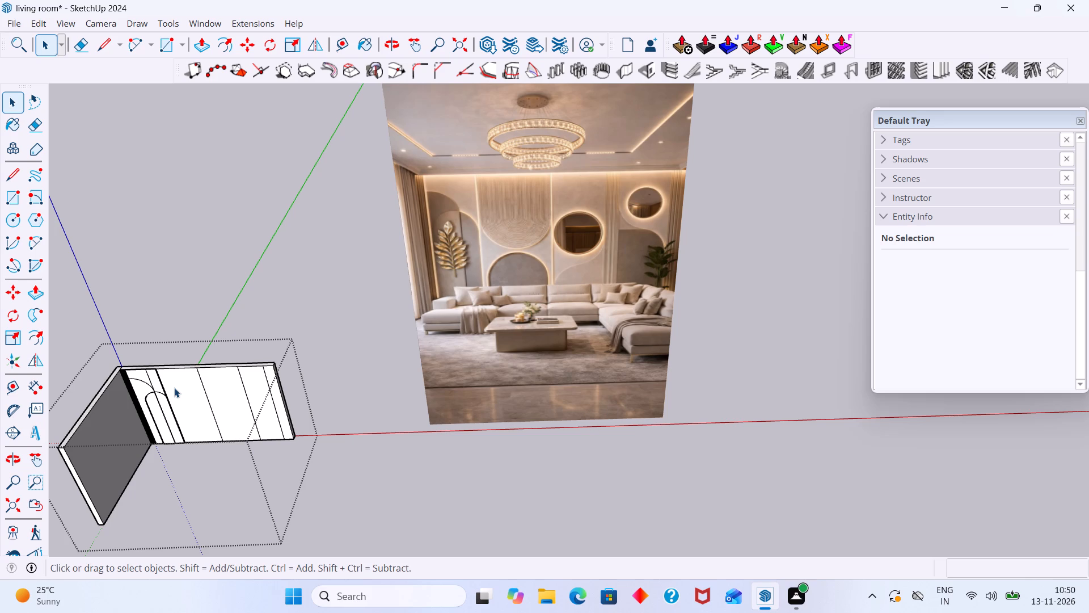
Inside the arched panel group, push/pull the already raised left half of the small arch outward by a further 18 mm.
scroll(151, 413, up, 20)
scroll(151, 413, up, 5)
middle_drag(180, 396, 250, 387)
scroll(205, 413, up, 1)
shift+middle_drag(205, 413, 227, 301)
middle_drag(187, 396, 191, 476)
shift+middle_drag(192, 451, 191, 288)
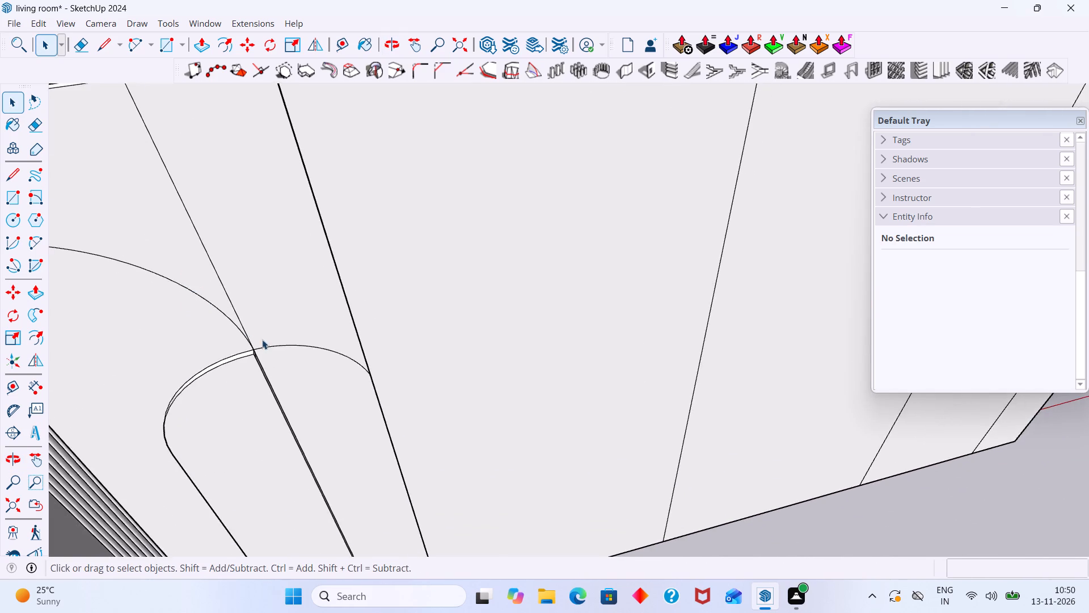
scroll(260, 346, down, 8)
middle_drag(296, 391, 233, 375)
scroll(250, 308, up, 10)
click(218, 309)
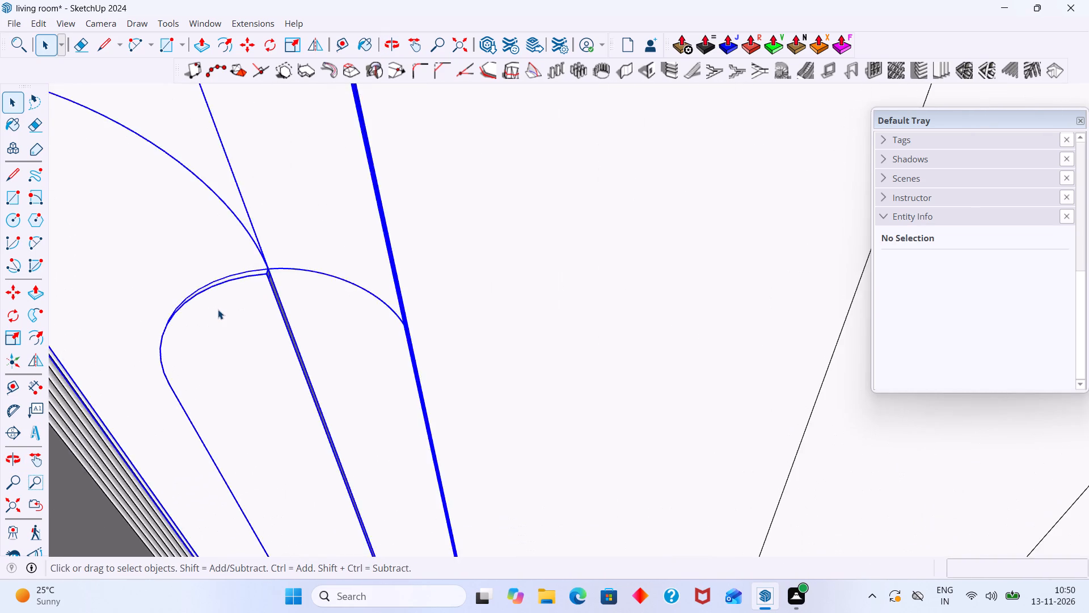
scroll(229, 319, up, 3)
triple_click(230, 319)
click(243, 341)
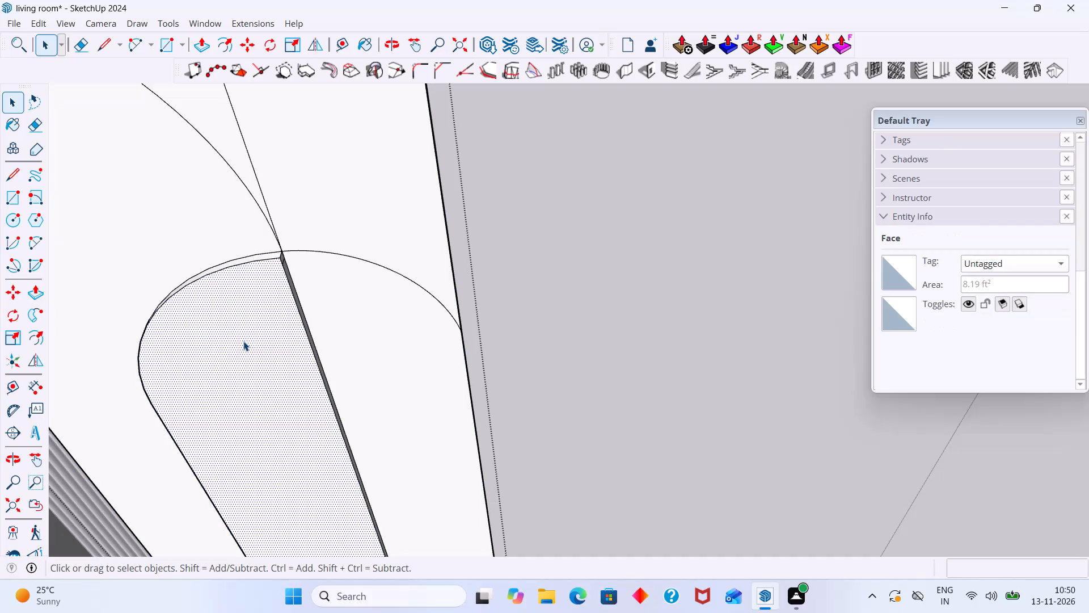
key(p)
click(243, 341)
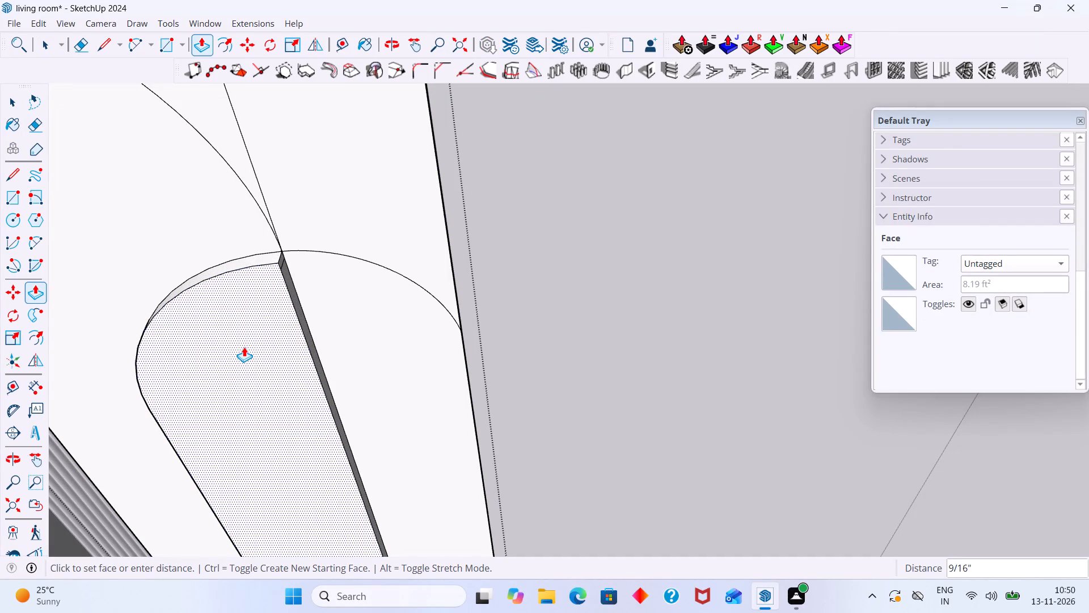
text(18mm)
key(Return)
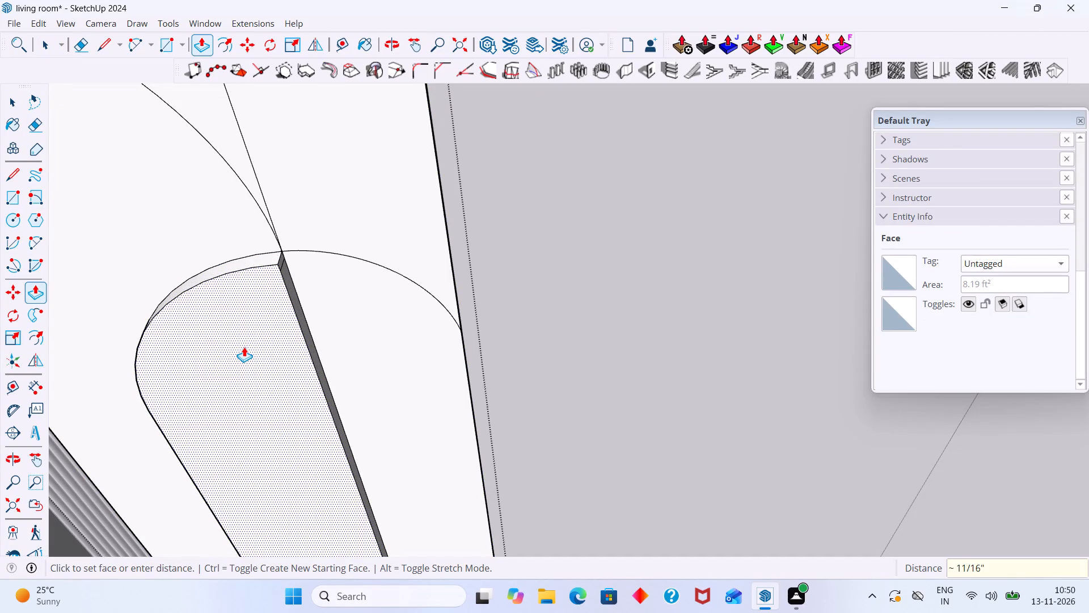
key(space)
middle_drag(280, 258, 254, 259)
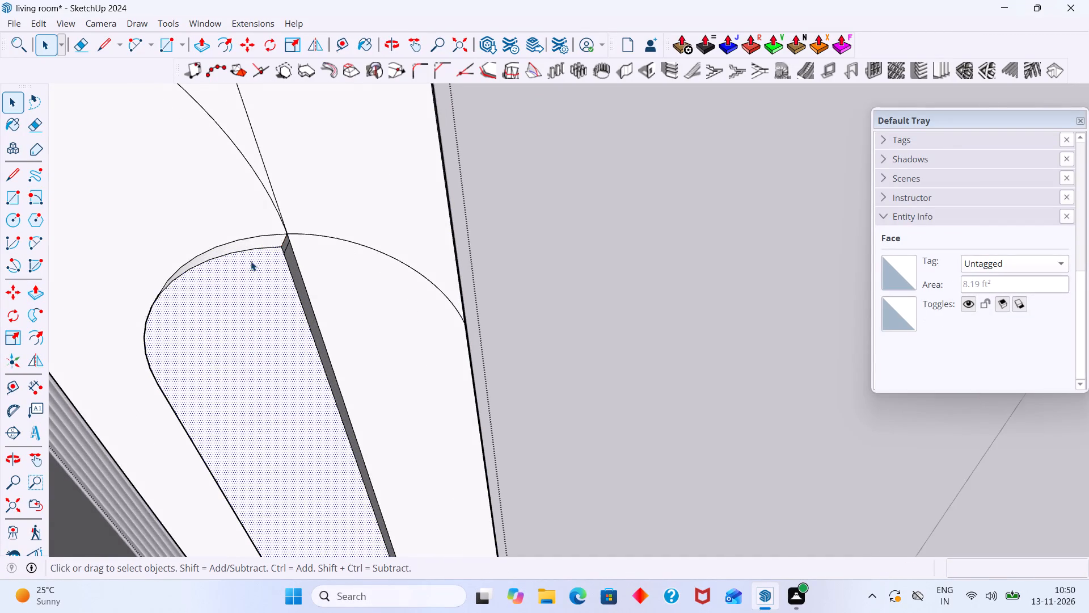
scroll(251, 261, down, 20)
scroll(251, 261, down, 6)
click(370, 167)
Check the small arch's raised left half from several angles, with the whole wall beside the reference image.
scroll(338, 215, down, 11)
middle_drag(336, 219, 315, 302)
middle_drag(313, 342, 313, 337)
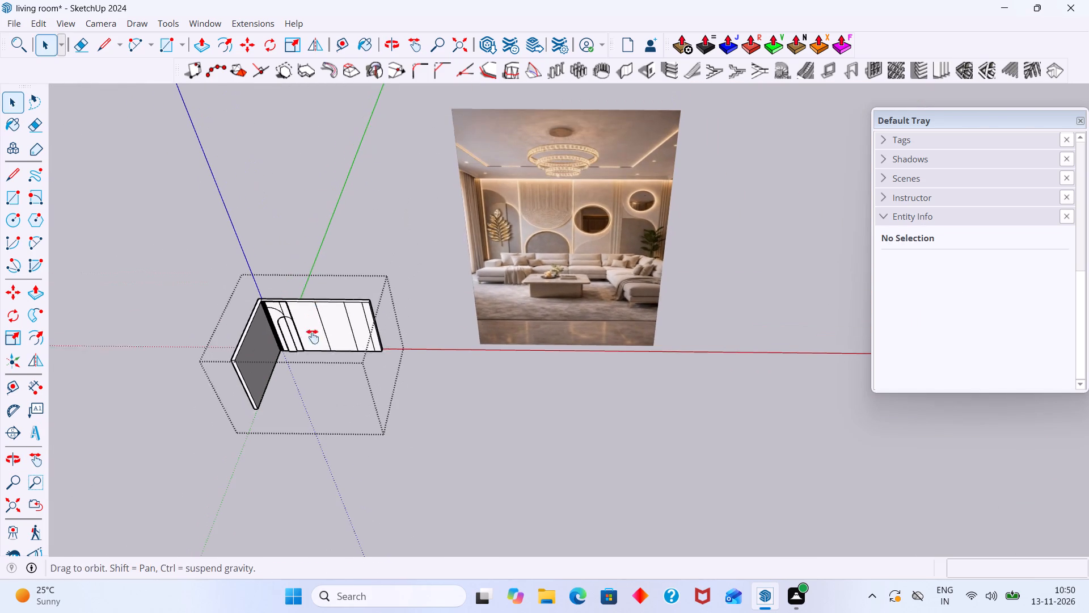
middle_drag(313, 337, 303, 305)
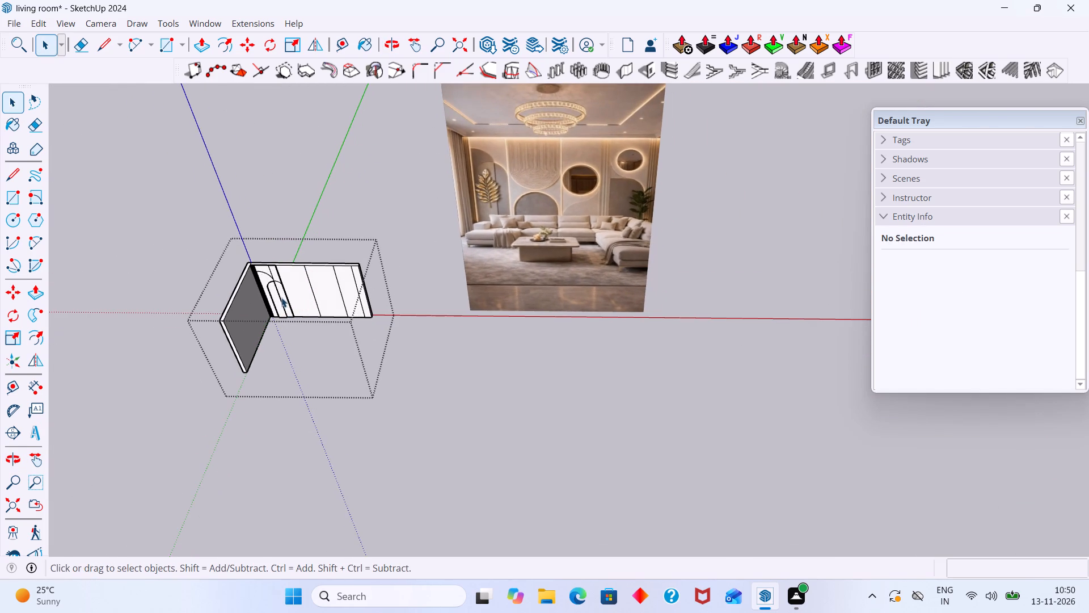
scroll(280, 288, up, 6)
scroll(279, 288, down, 3)
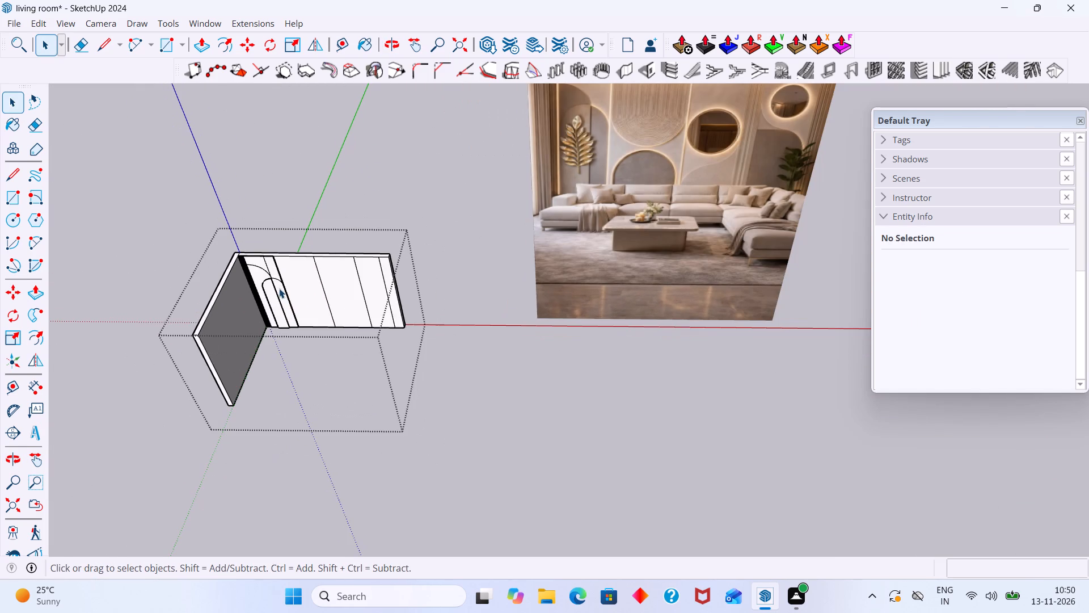
scroll(279, 288, down, 2)
shift+middle_drag(271, 285, 264, 359)
scroll(260, 346, up, 3)
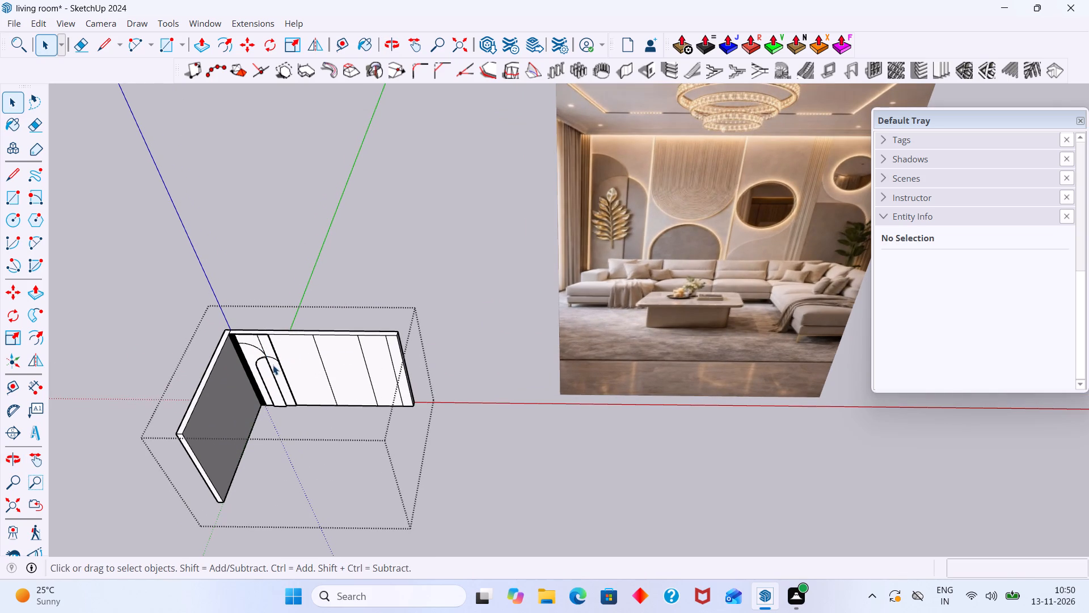
middle_drag(252, 373, 278, 320)
shift+middle_drag(268, 346, 253, 288)
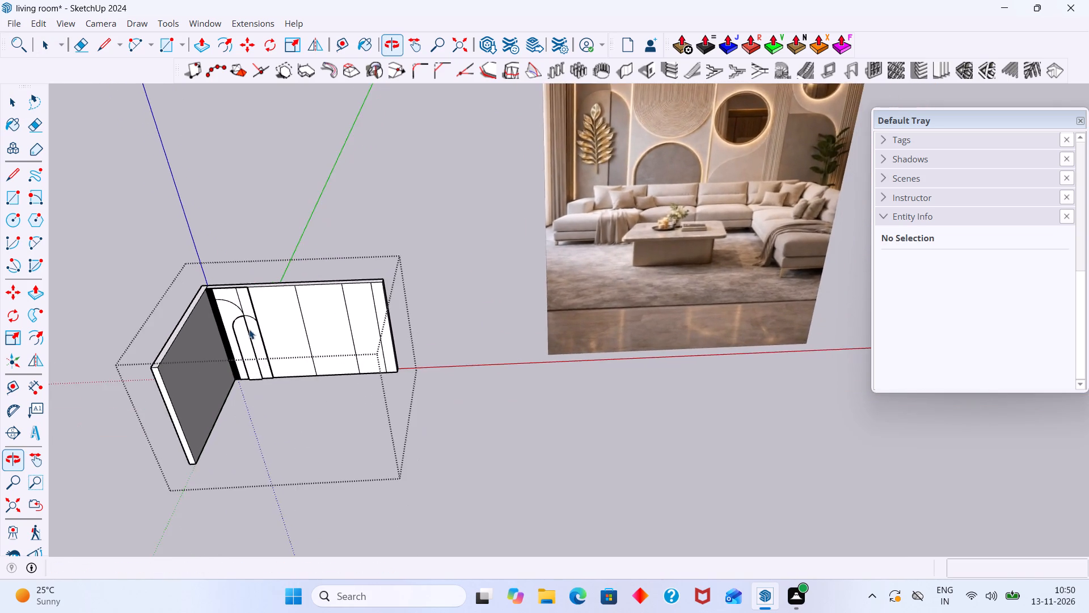
scroll(244, 333, up, 5)
scroll(243, 325, down, 7)
middle_drag(244, 321, 222, 352)
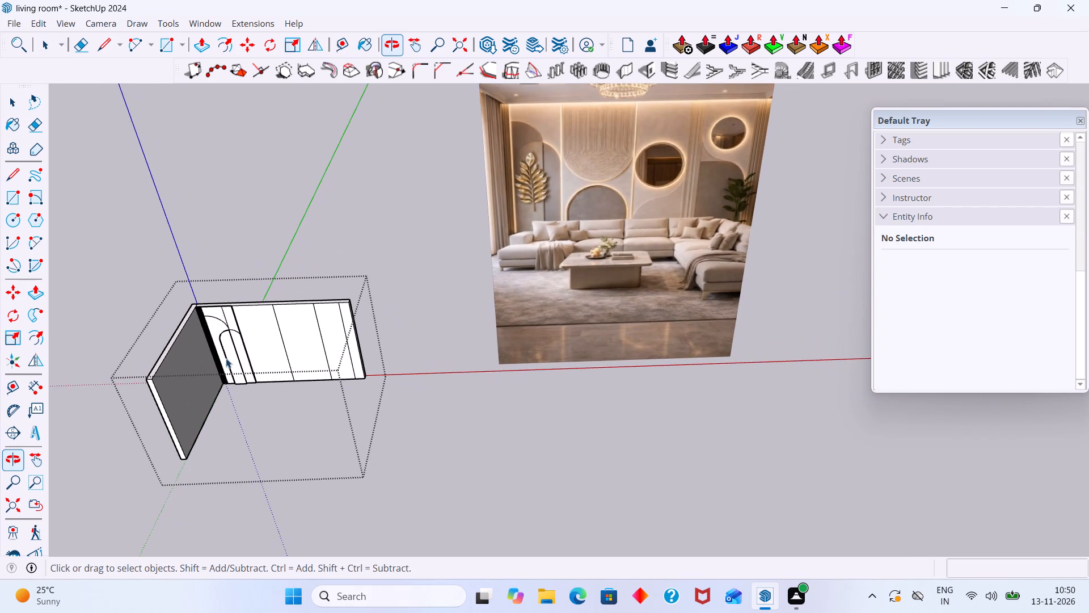
Inside the arched panel group, push/pull the flat right half of the small arch outward by 18 mm.
scroll(237, 351, up, 13)
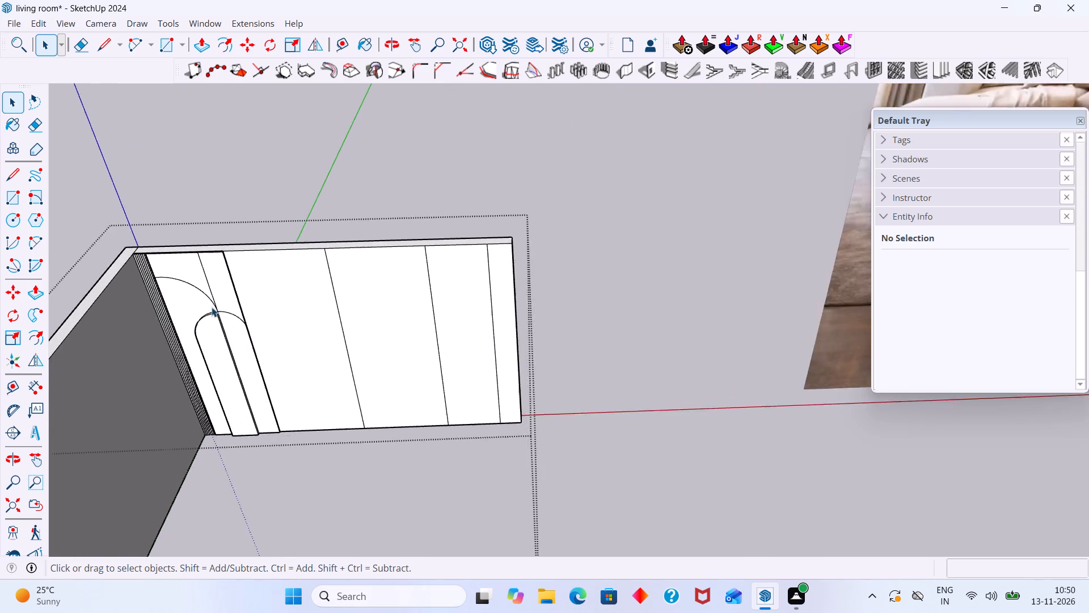
scroll(212, 307, up, 20)
scroll(212, 307, up, 3)
double_click(226, 326)
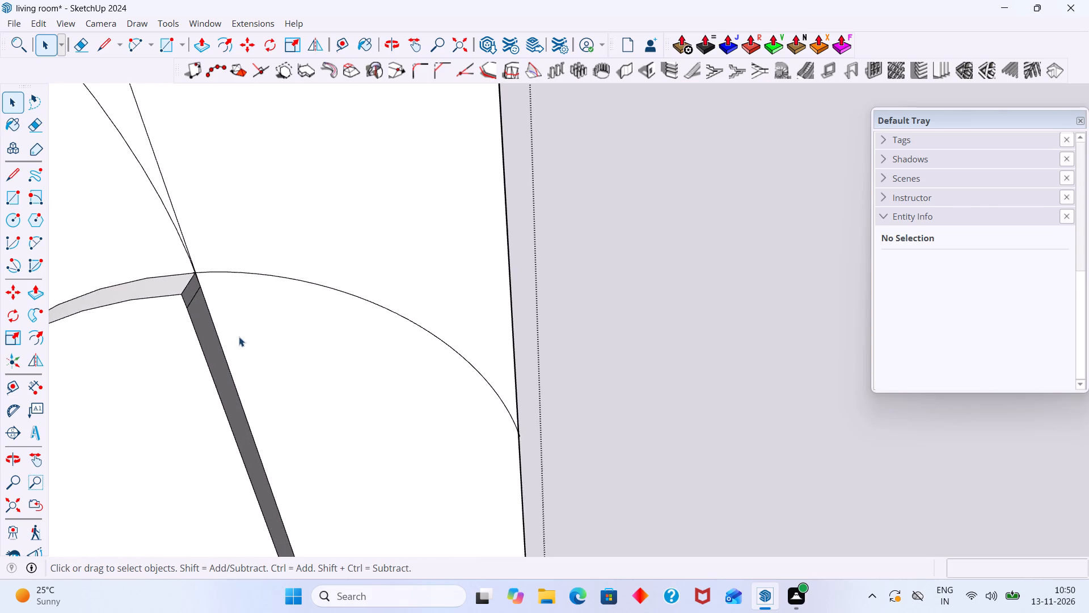
click(239, 338)
key(p)
click(240, 338)
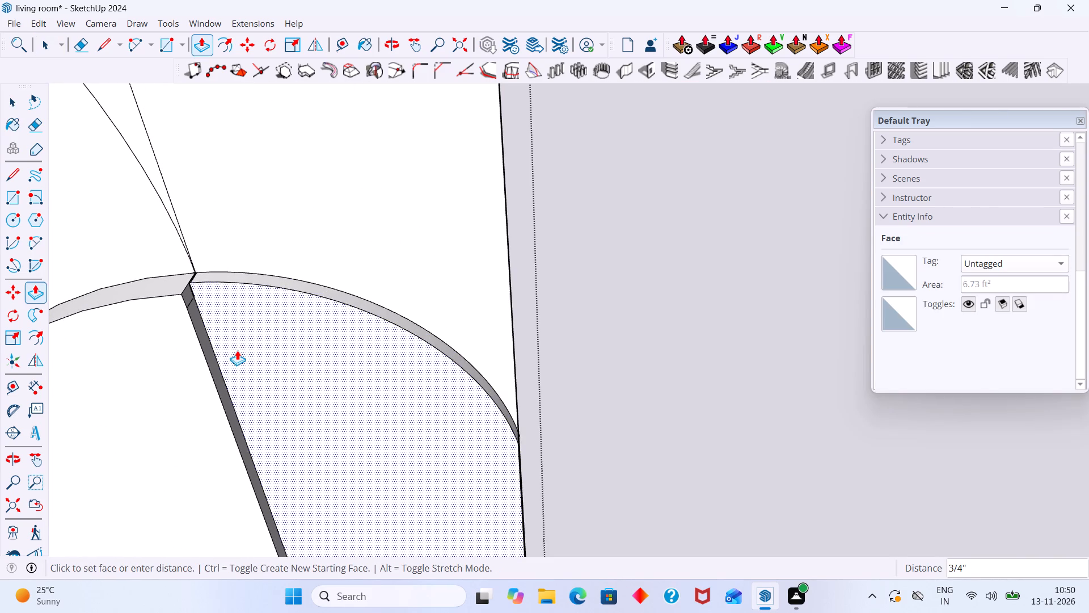
text(18mm)
key(Return)
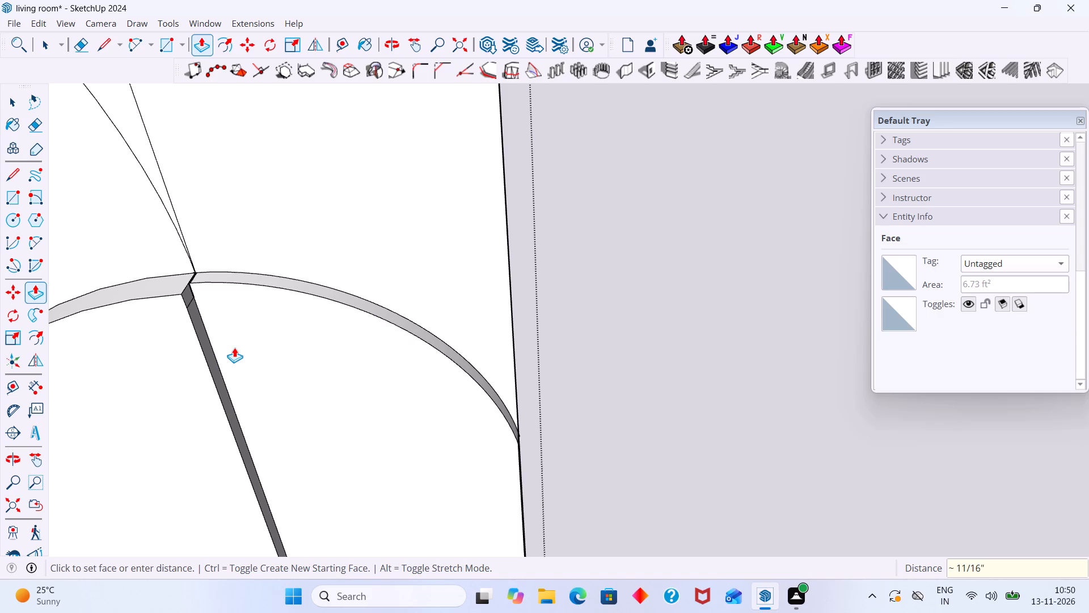
key(space)
scroll(218, 345, down, 20)
scroll(218, 345, down, 3)
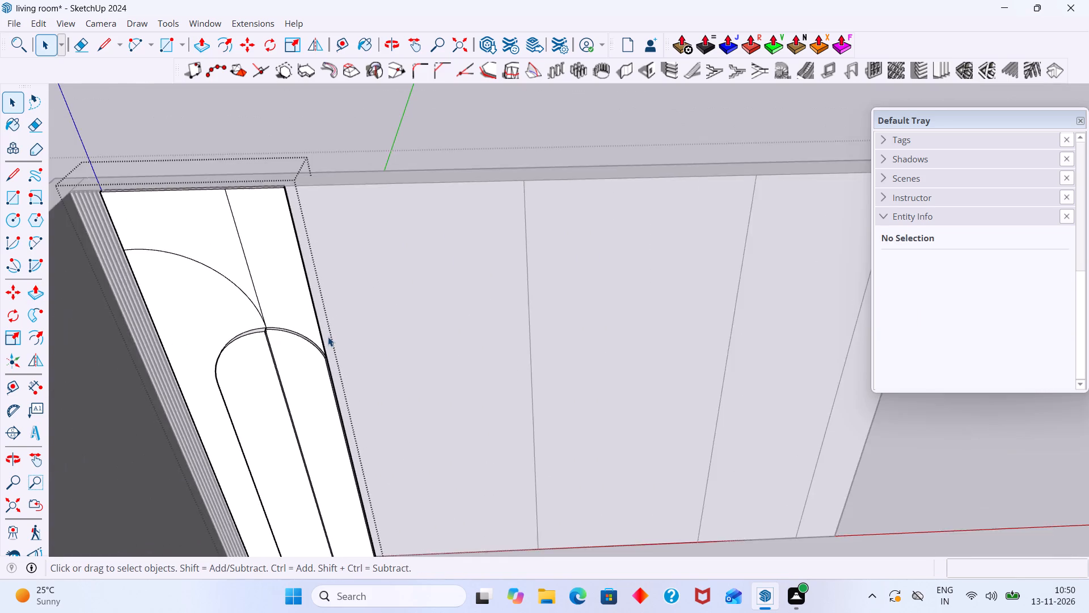
scroll(328, 337, down, 15)
click(408, 258)
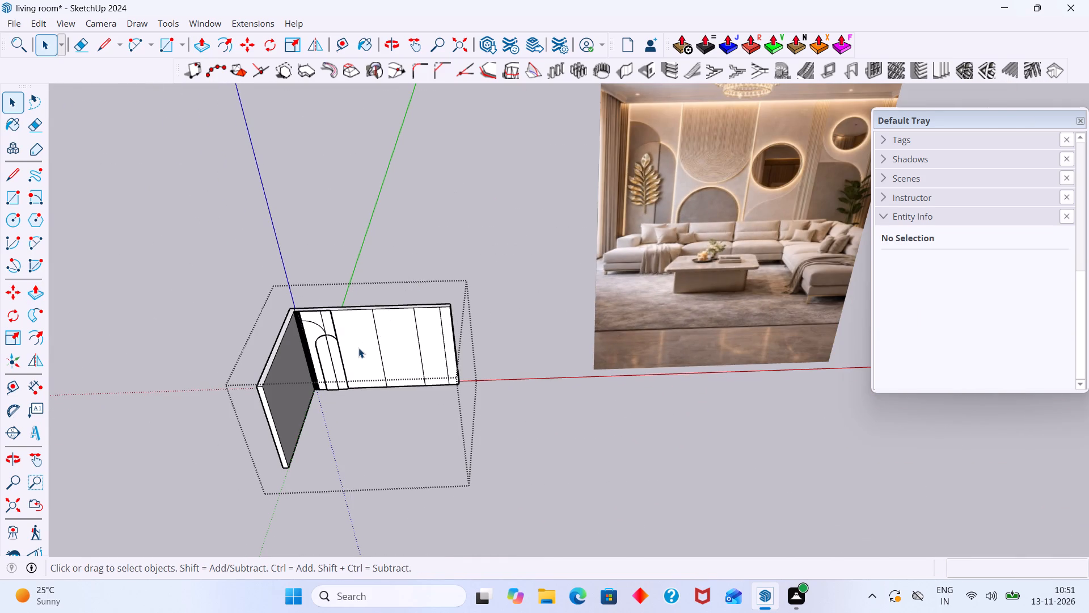
Examine the relief of both small arch halves up close and compare the panel with the reference image.
middle_drag(354, 386, 347, 418)
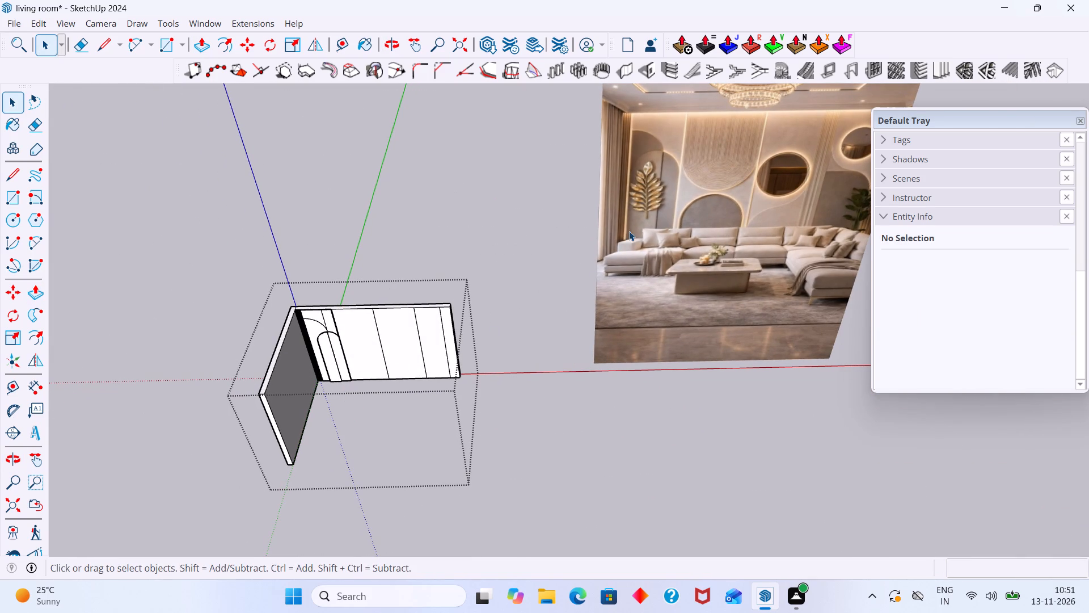
scroll(339, 338, up, 17)
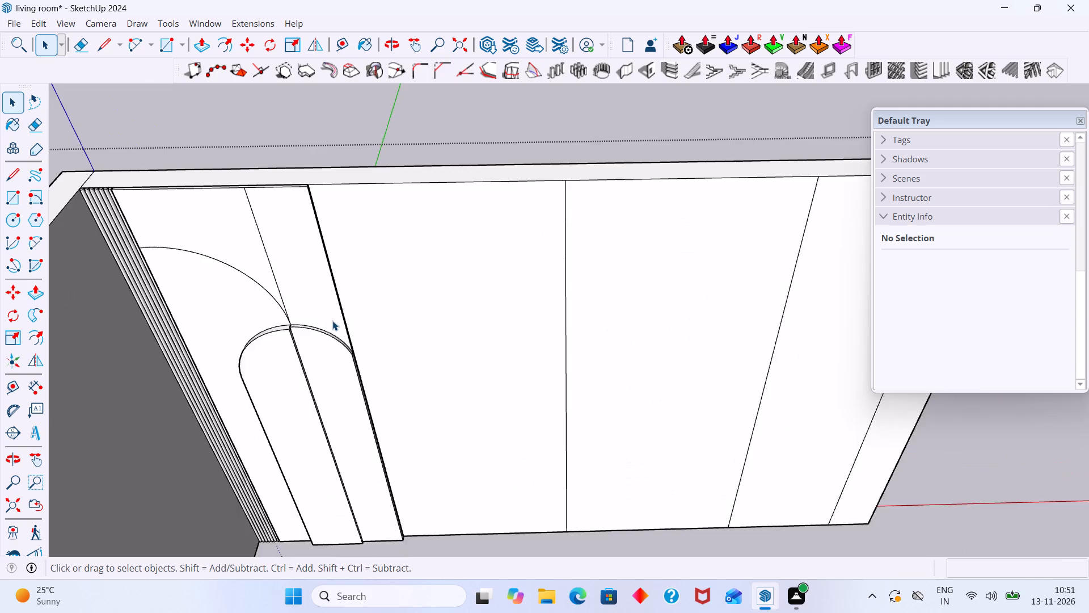
scroll(332, 321, up, 8)
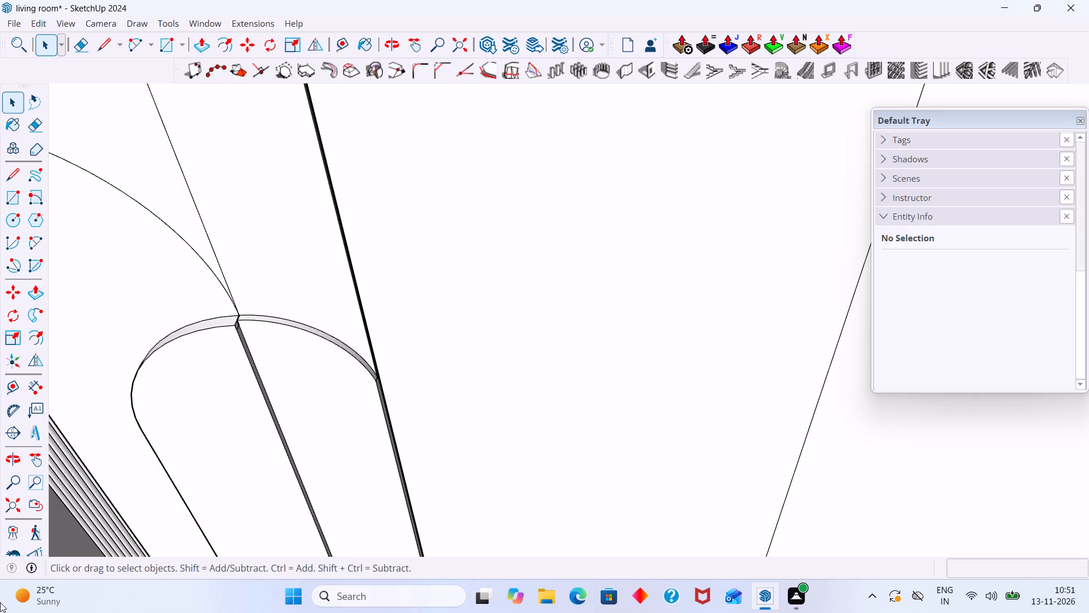
scroll(0, 608, up, 1)
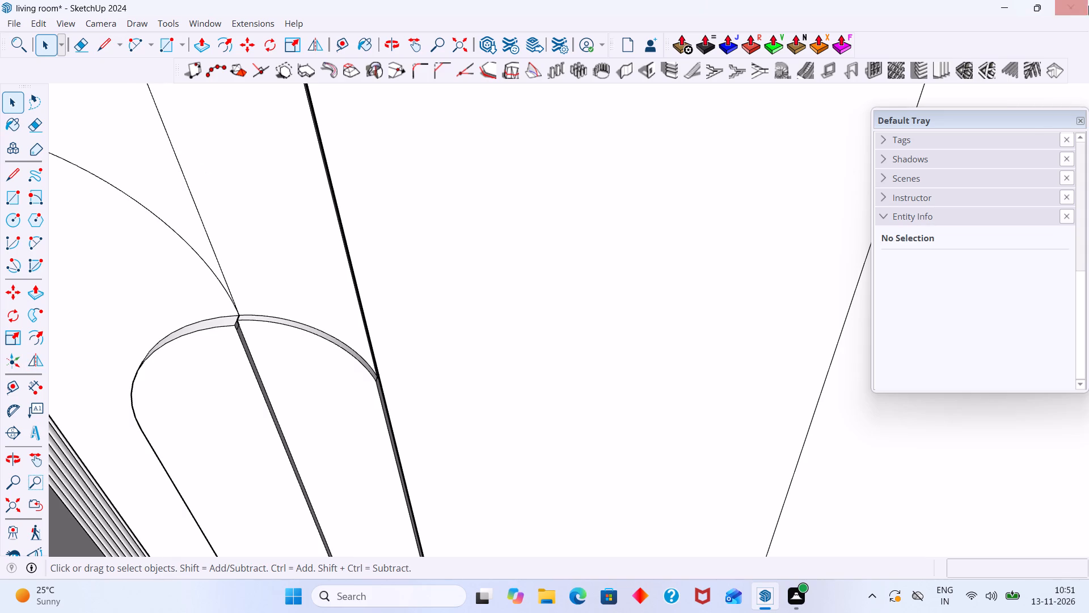
scroll(285, 377, down, 12)
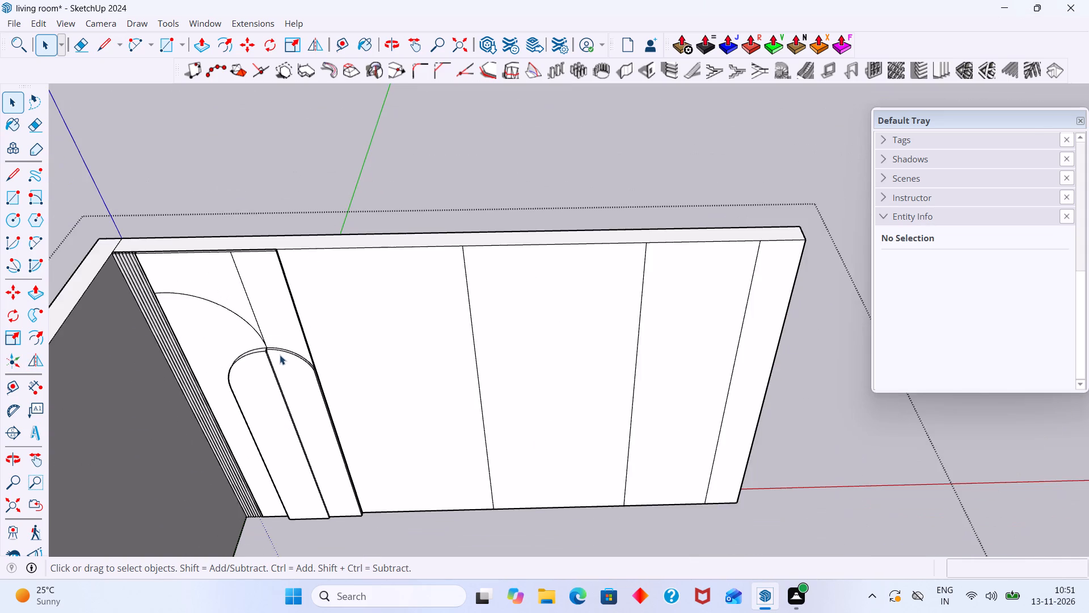
scroll(280, 355, down, 9)
middle_drag(259, 339, 152, 335)
scroll(168, 328, down, 6)
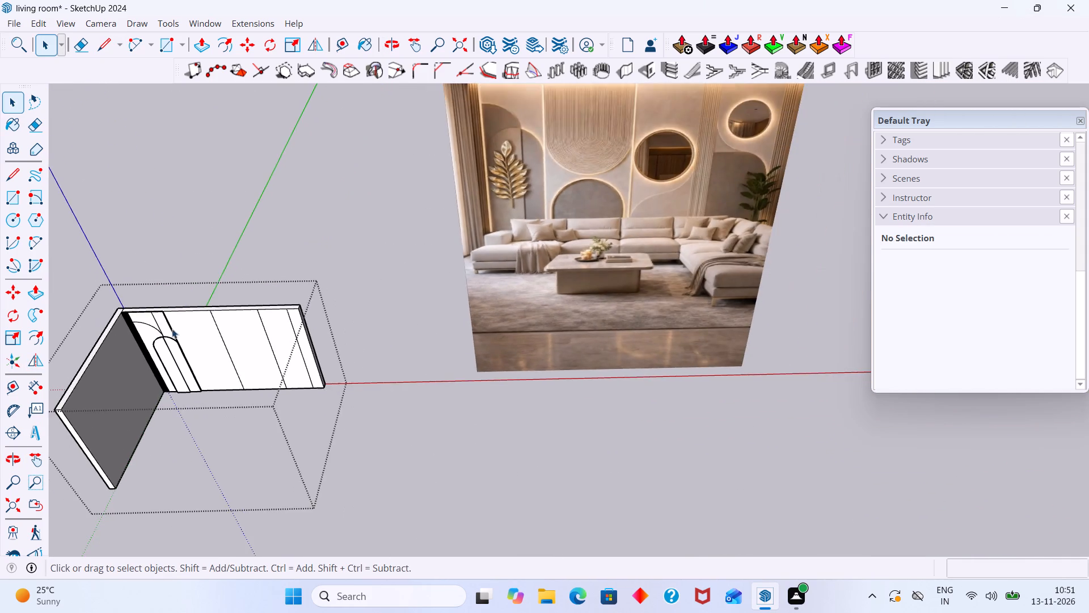
middle_drag(178, 328, 193, 381)
scroll(138, 394, up, 5)
shift+middle_drag(195, 366, 223, 376)
scroll(223, 376, down, 4)
middle_drag(224, 379, 217, 360)
shift+middle_drag(232, 373, 254, 412)
scroll(244, 408, up, 8)
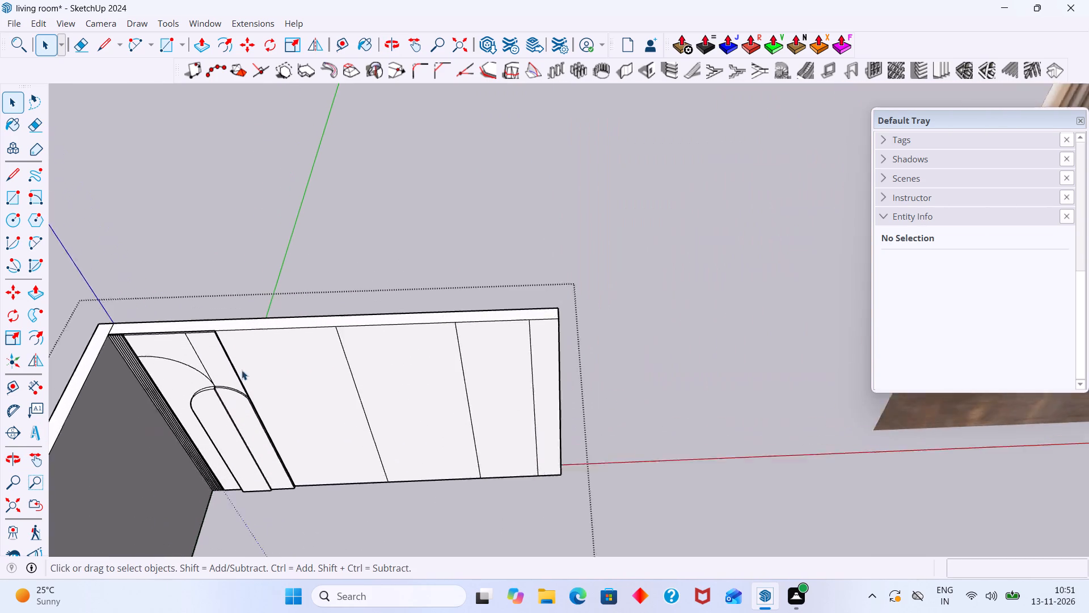
scroll(242, 370, up, 8)
middle_drag(221, 427, 221, 440)
scroll(267, 405, up, 7)
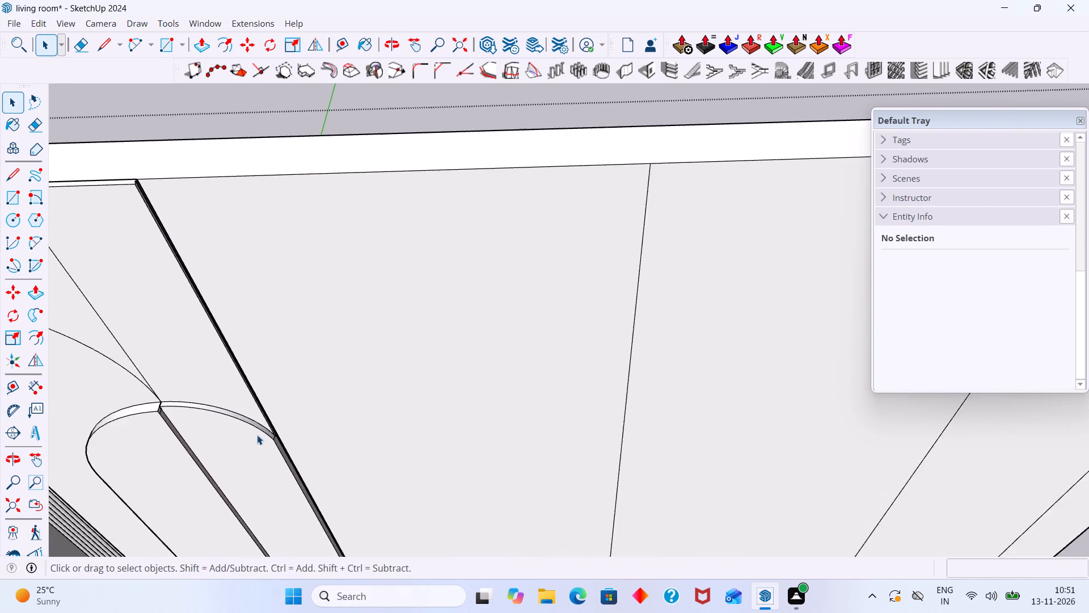
Inside the arched panel group, delete the short stray arc segment at the end of the small arch's right-half curve.
scroll(257, 435, up, 11)
middle_drag(264, 432, 129, 351)
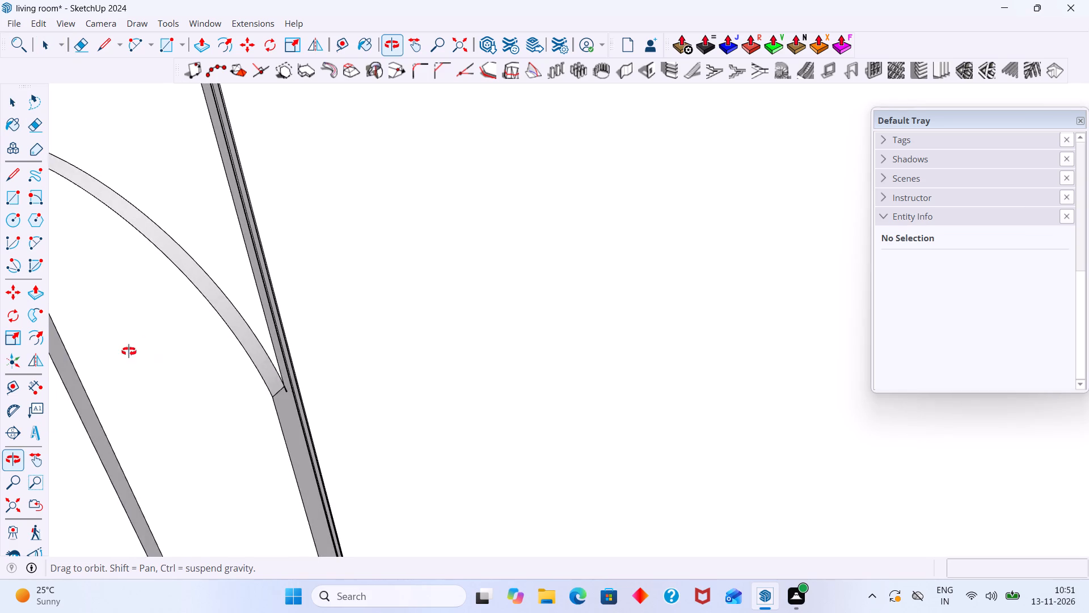
middle_drag(129, 351, 116, 351)
scroll(308, 361, up, 16)
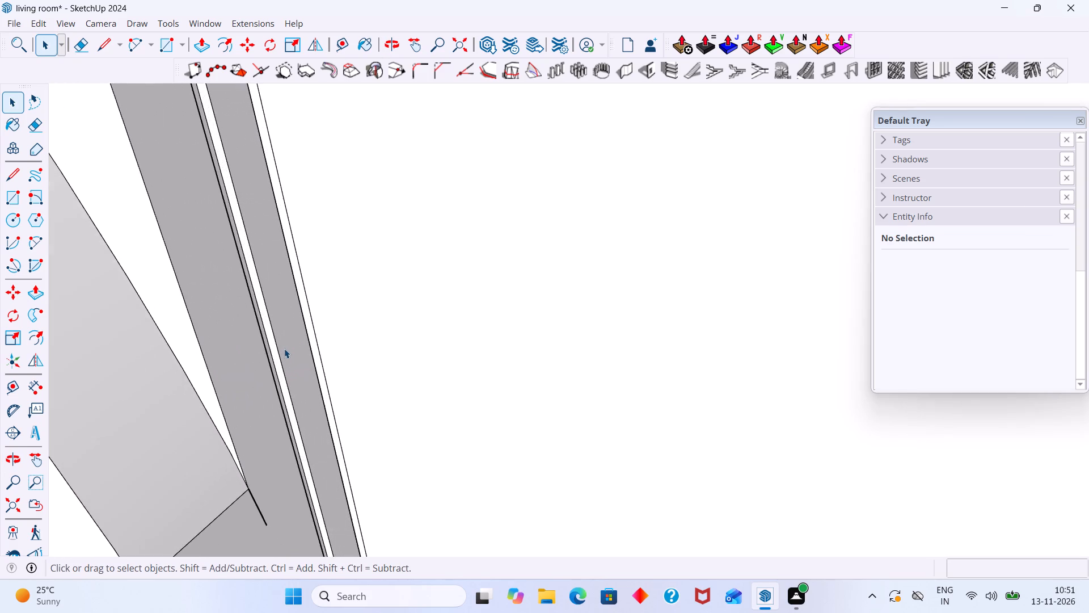
scroll(284, 349, up, 7)
middle_drag(267, 358, 146, 377)
scroll(255, 479, up, 3)
middle_drag(220, 482, 252, 469)
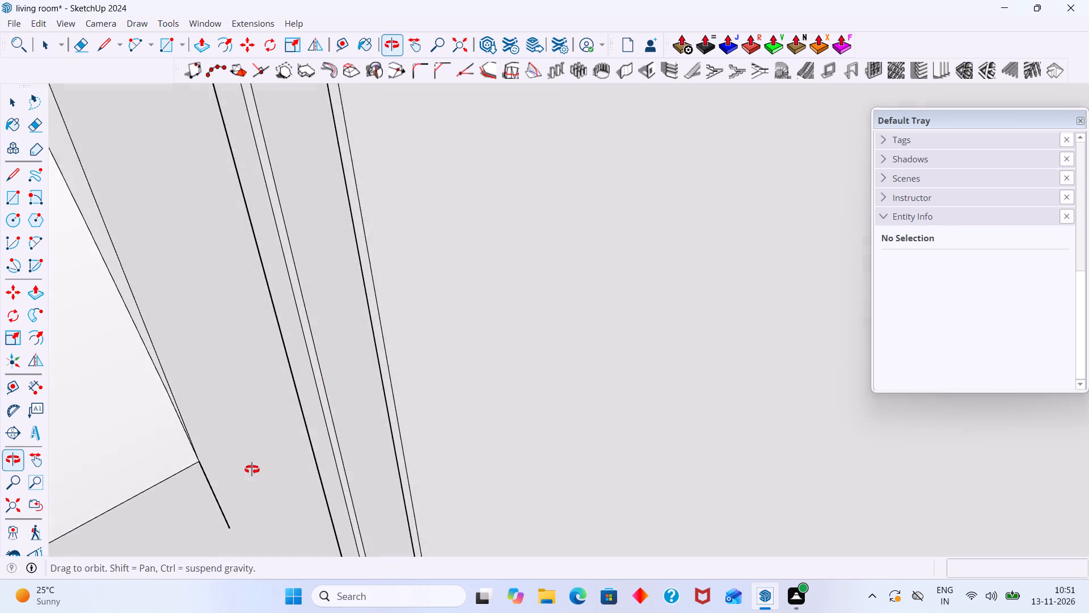
middle_drag(252, 469, 252, 469)
scroll(214, 480, up, 10)
middle_drag(196, 472, 289, 457)
scroll(289, 457, up, 1)
scroll(275, 465, down, 1)
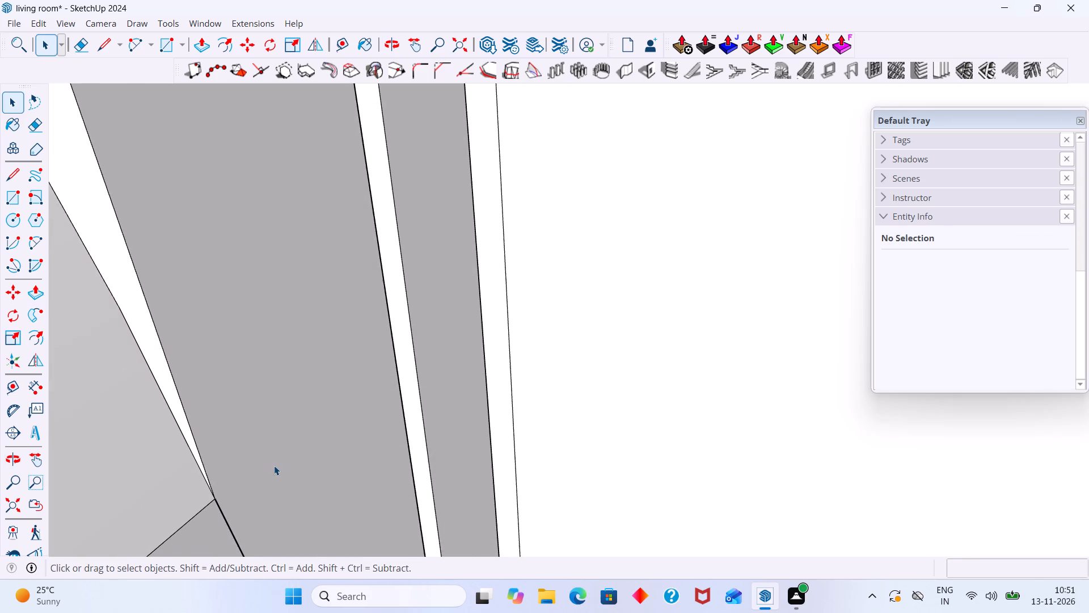
middle_drag(273, 465, 302, 324)
scroll(254, 389, up, 4)
click(269, 370)
triple_click(263, 372)
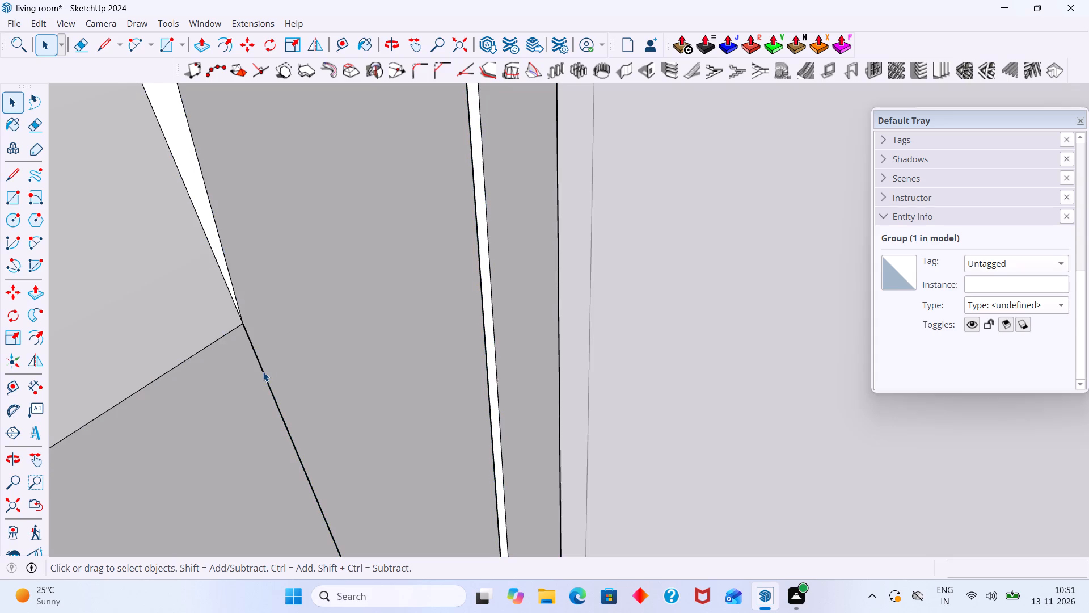
double_click(267, 375)
click(267, 379)
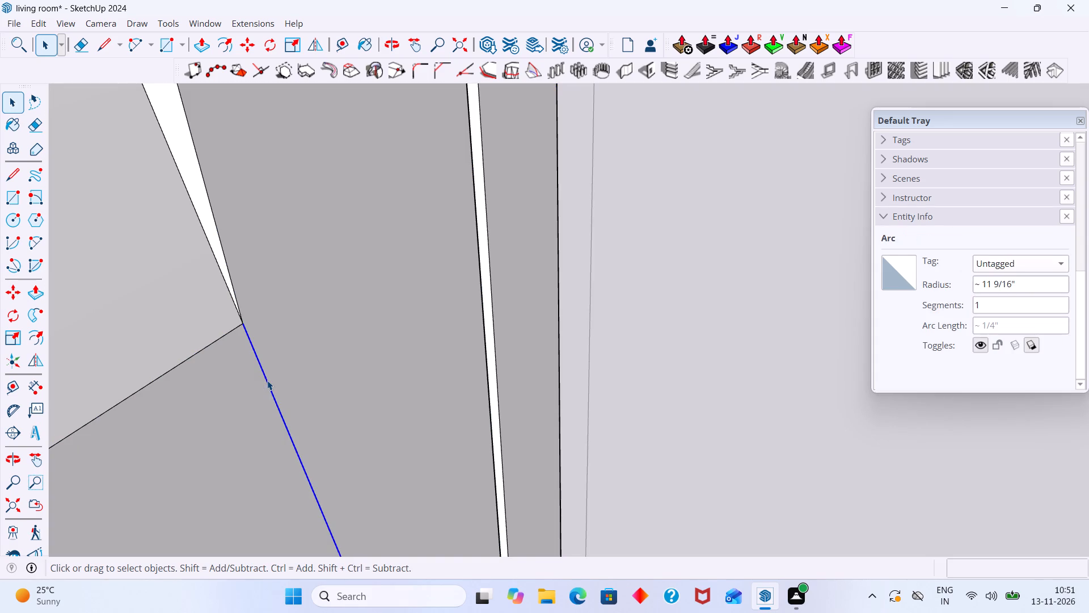
key(Delete)
scroll(277, 366, down, 20)
scroll(277, 366, down, 3)
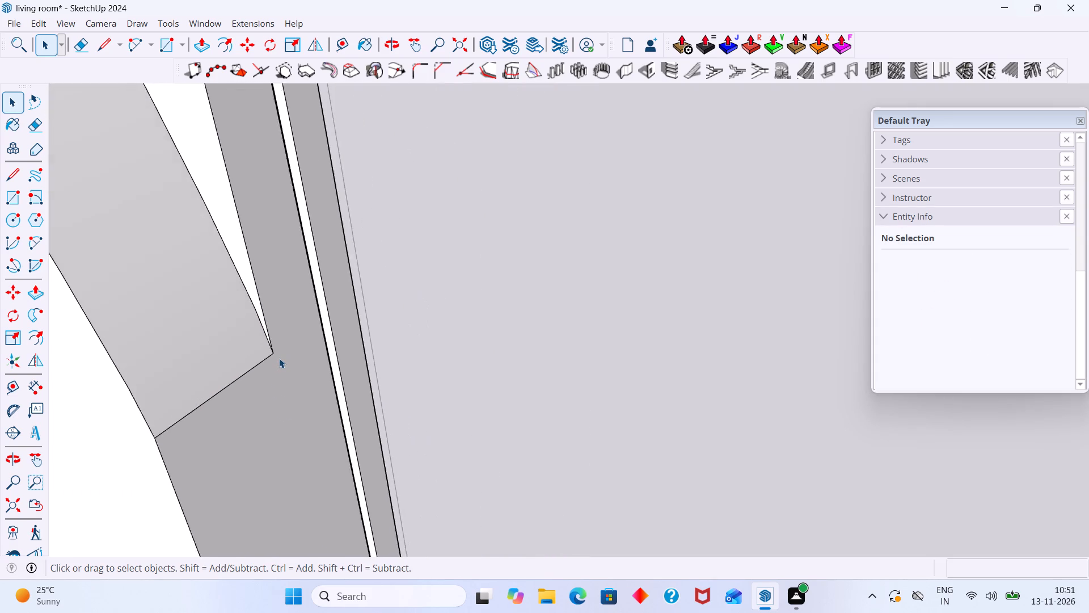
scroll(279, 358, down, 20)
scroll(279, 358, down, 20)
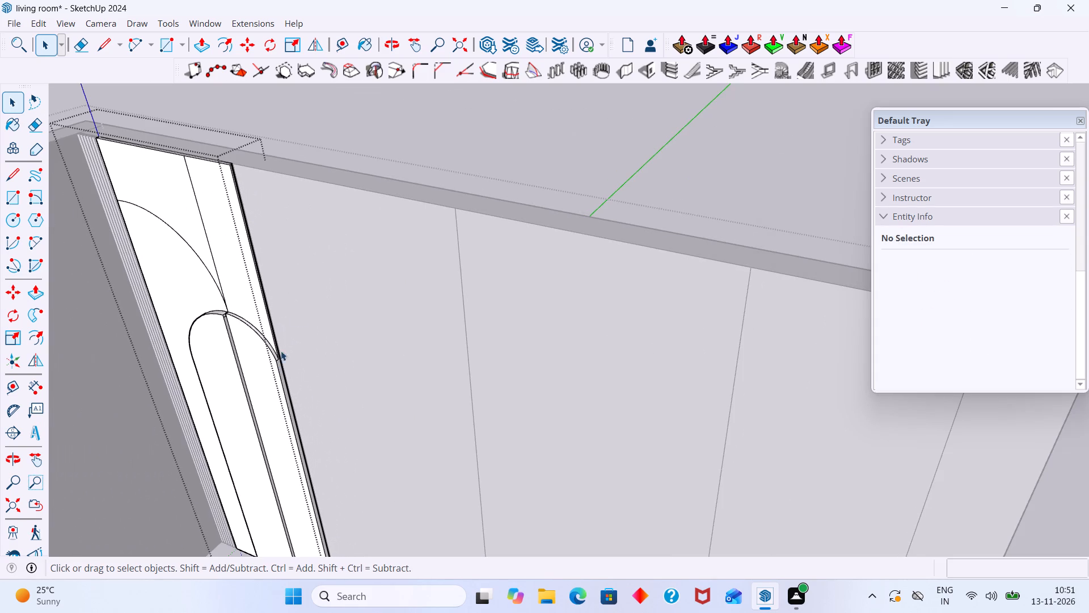
click(373, 120)
Open the arched panel group for editing and select the curved rim surface of the small arch's right half.
scroll(267, 341, up, 15)
middle_drag(268, 328, 263, 377)
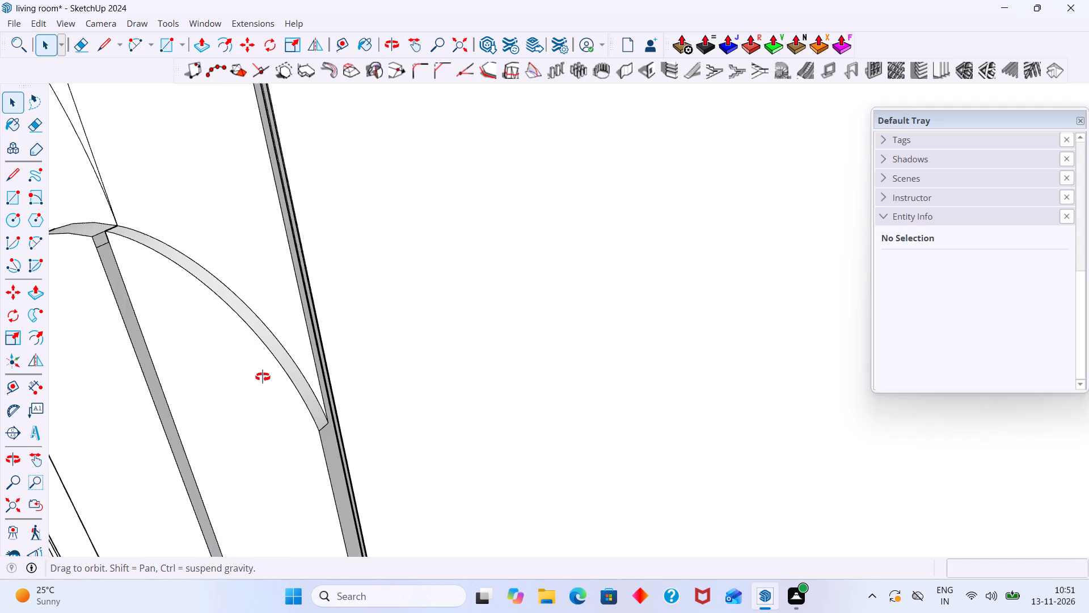
middle_drag(263, 377, 261, 426)
scroll(271, 336, up, 10)
double_click(260, 320)
click(260, 321)
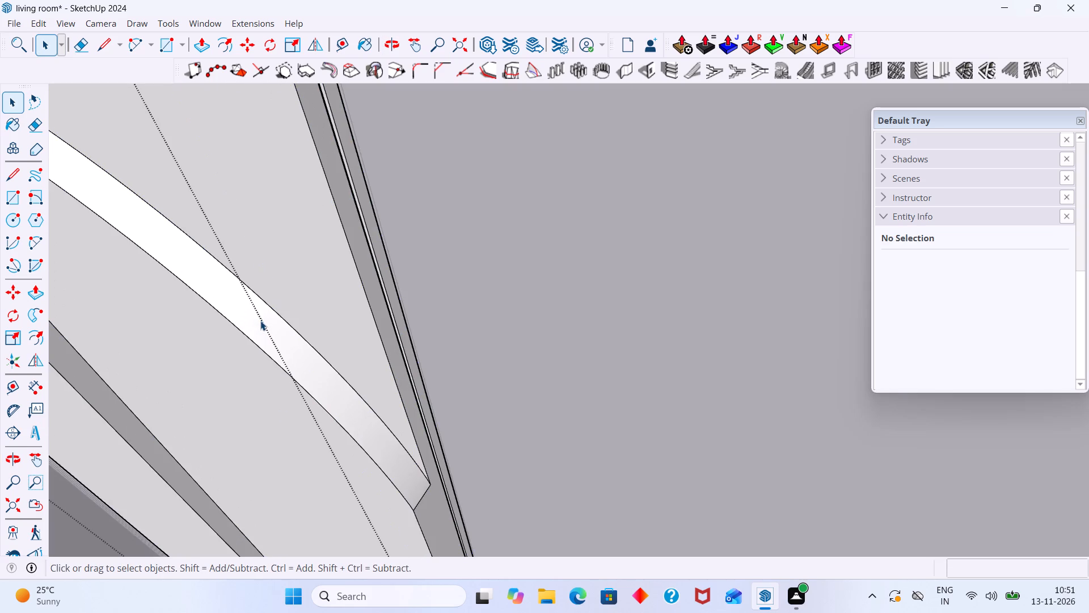
click(260, 321)
scroll(261, 320, down, 9)
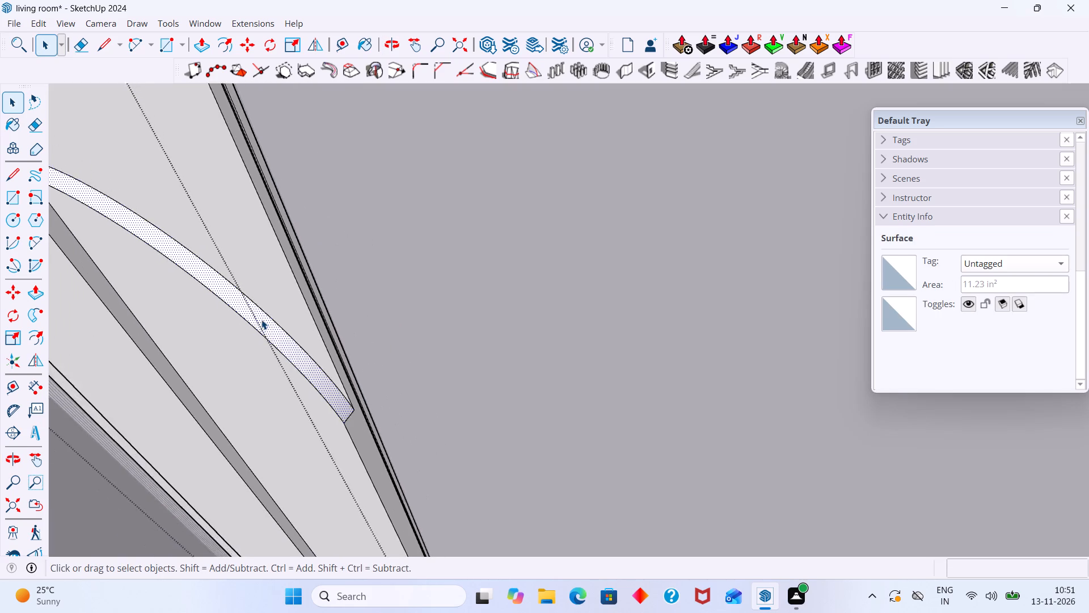
middle_drag(259, 321, 275, 310)
scroll(274, 310, down, 5)
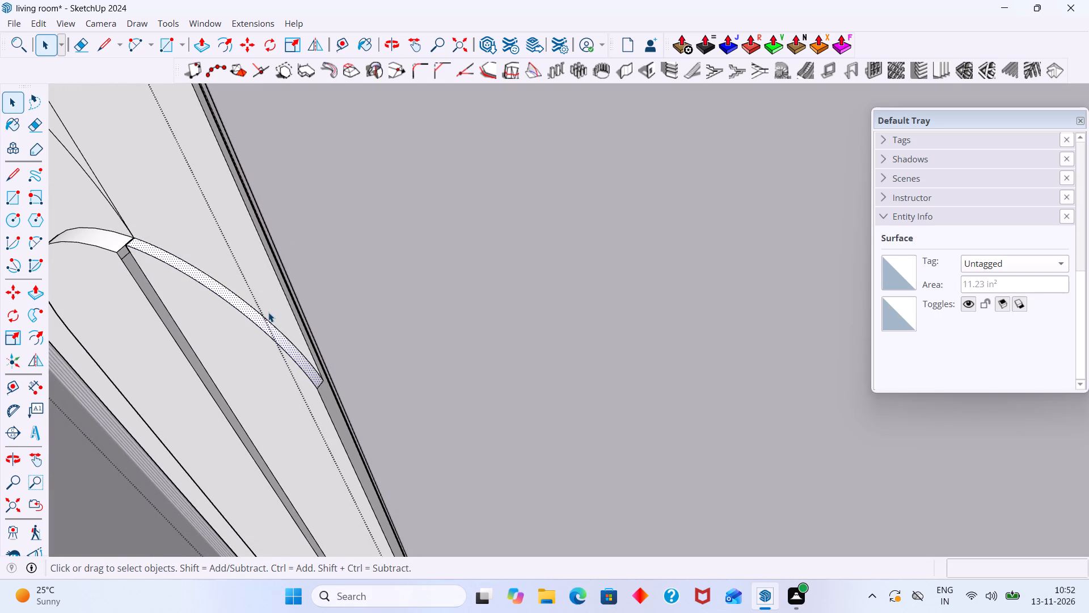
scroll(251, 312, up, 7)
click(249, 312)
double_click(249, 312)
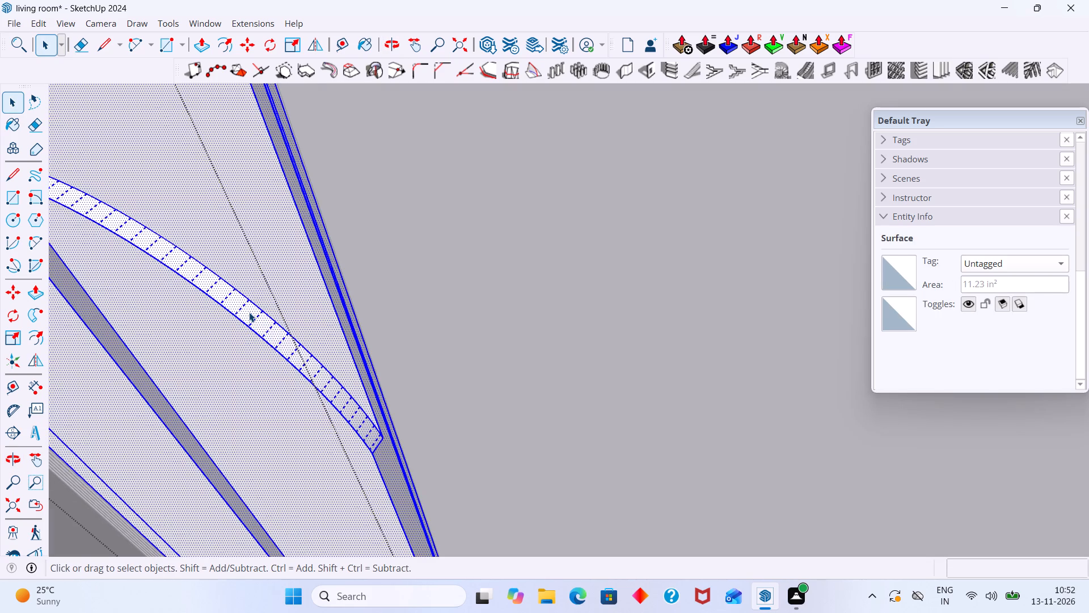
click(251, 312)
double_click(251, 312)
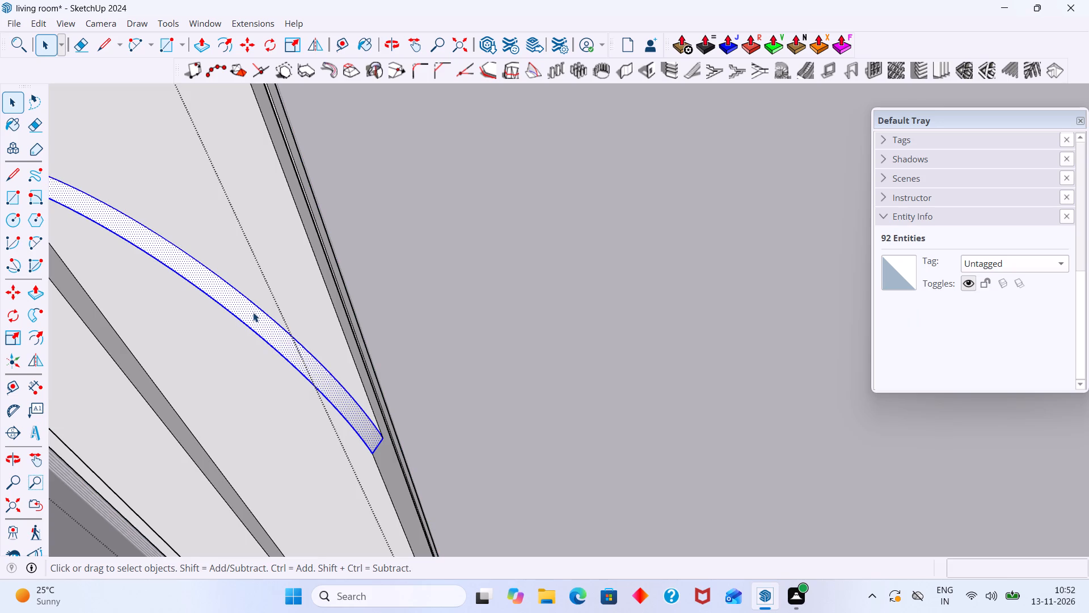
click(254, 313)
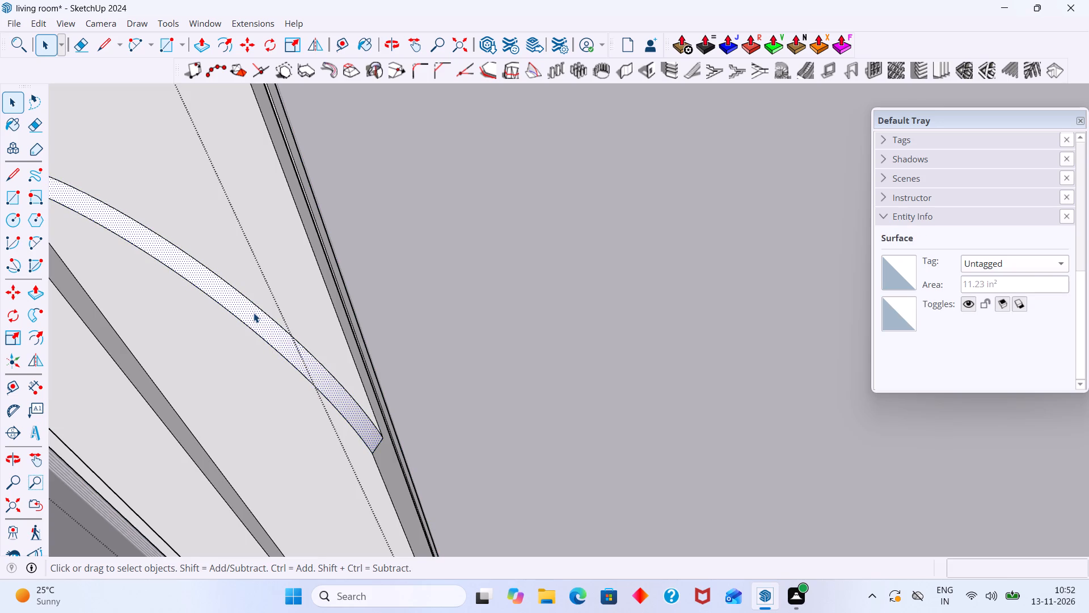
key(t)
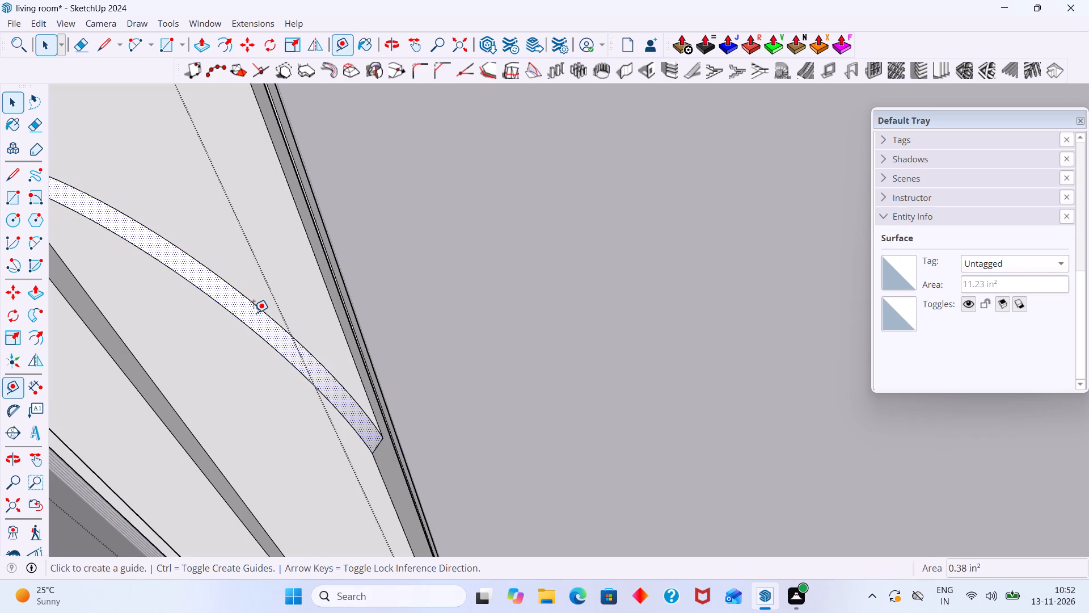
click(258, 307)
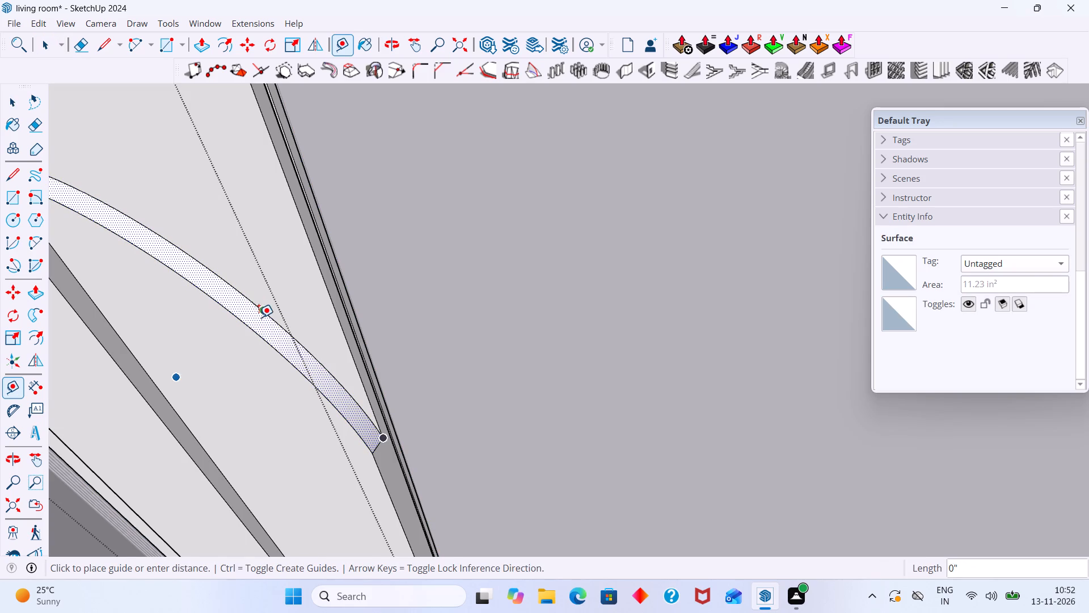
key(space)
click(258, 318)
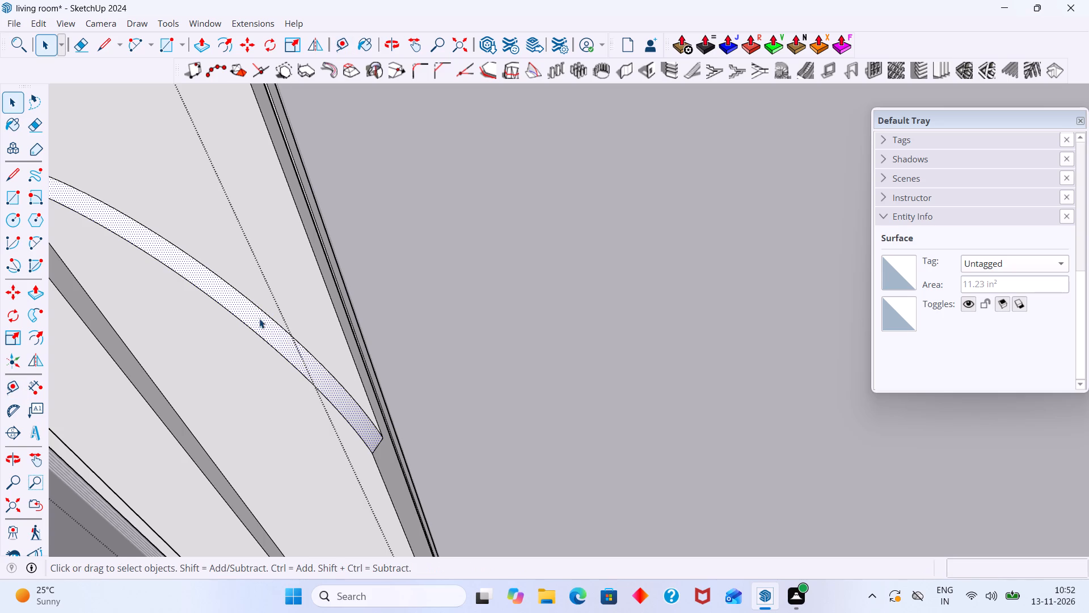
Copy the right-half rim's back arc edge about 3/8" to the midpoint of the rim's thickness, dividing the rim into two strips.
click(265, 314)
key(m)
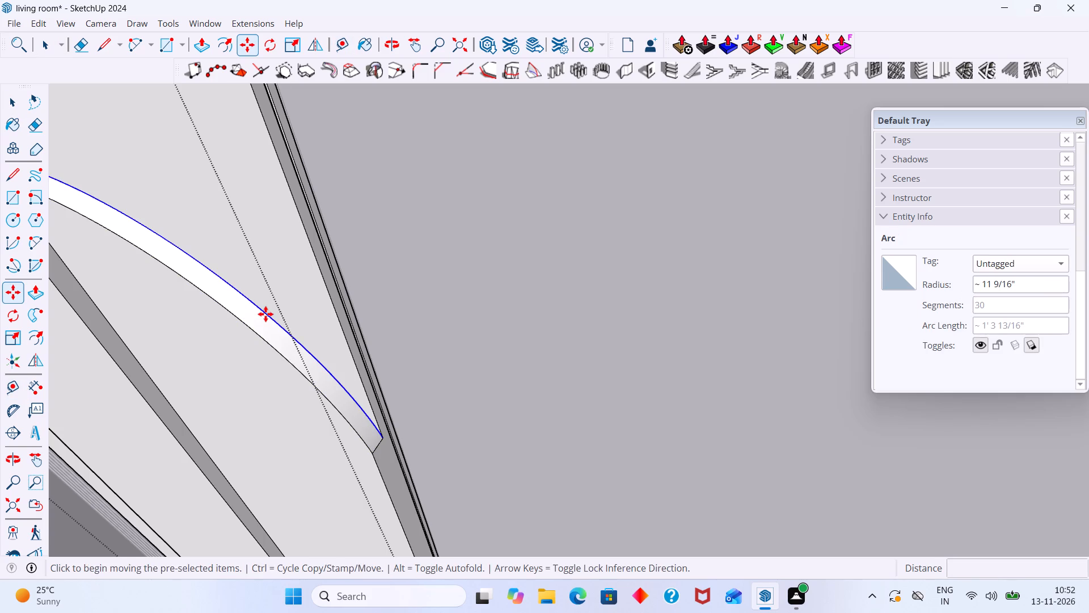
click(265, 314)
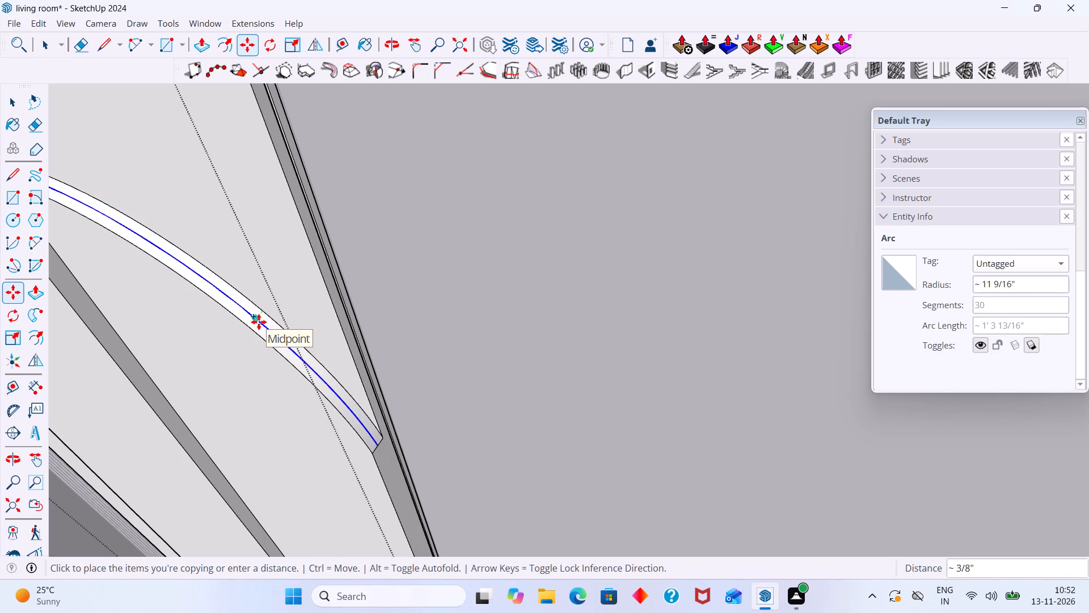
key(space)
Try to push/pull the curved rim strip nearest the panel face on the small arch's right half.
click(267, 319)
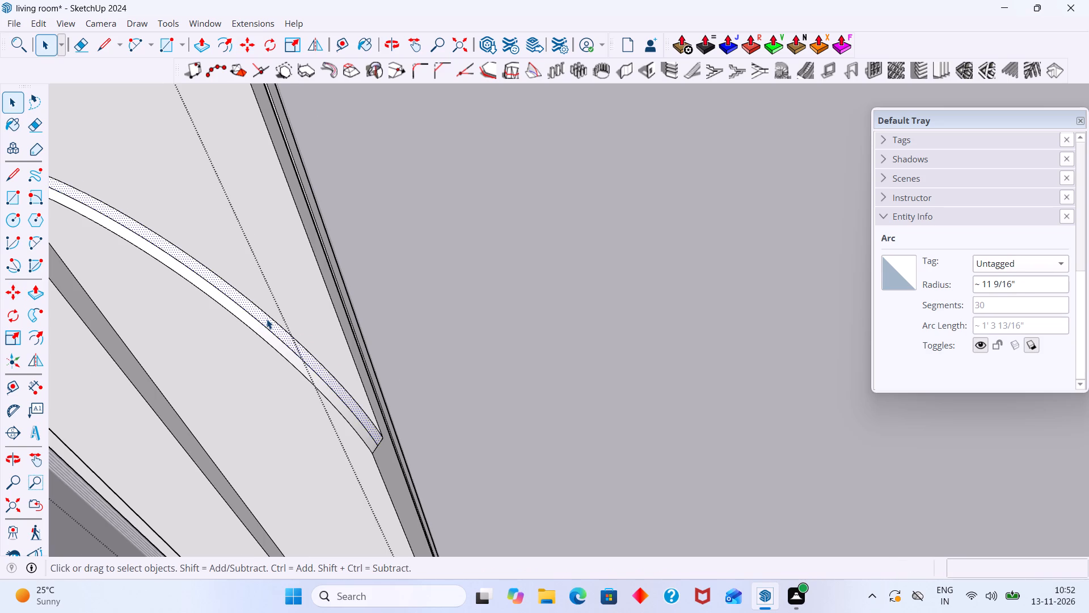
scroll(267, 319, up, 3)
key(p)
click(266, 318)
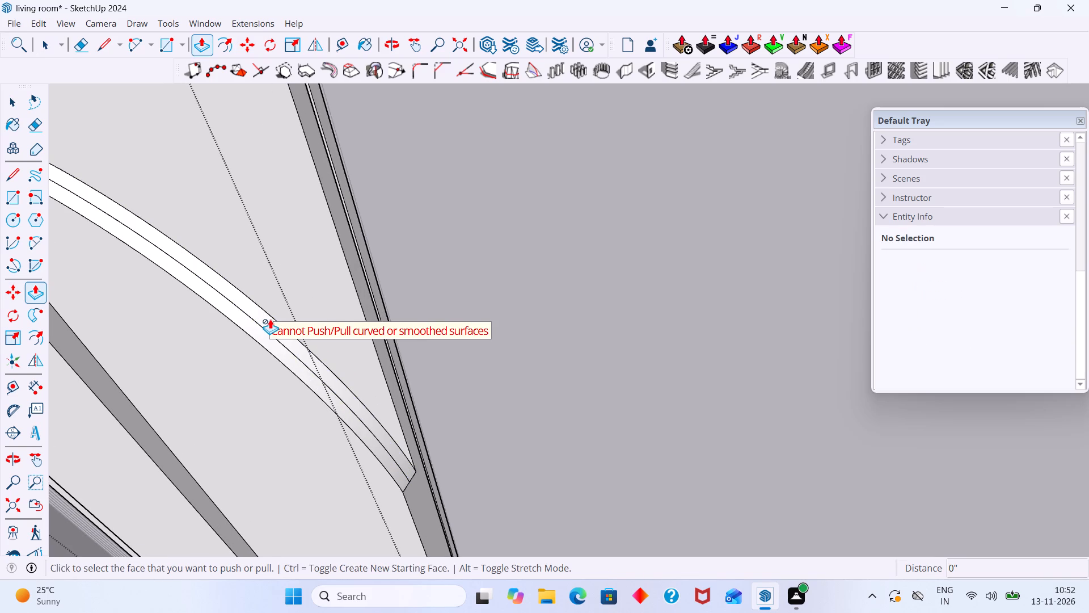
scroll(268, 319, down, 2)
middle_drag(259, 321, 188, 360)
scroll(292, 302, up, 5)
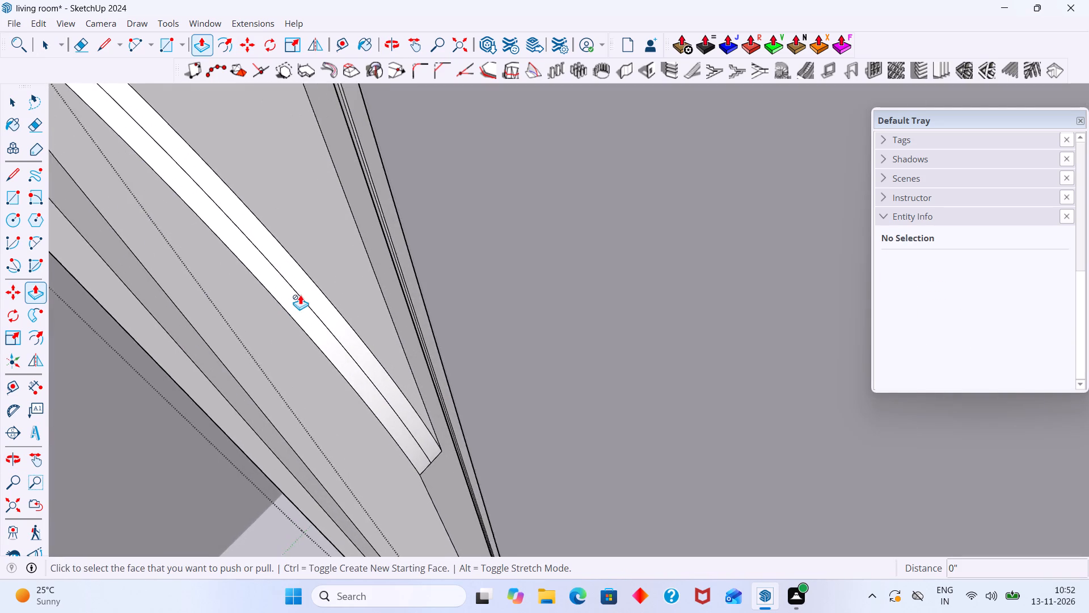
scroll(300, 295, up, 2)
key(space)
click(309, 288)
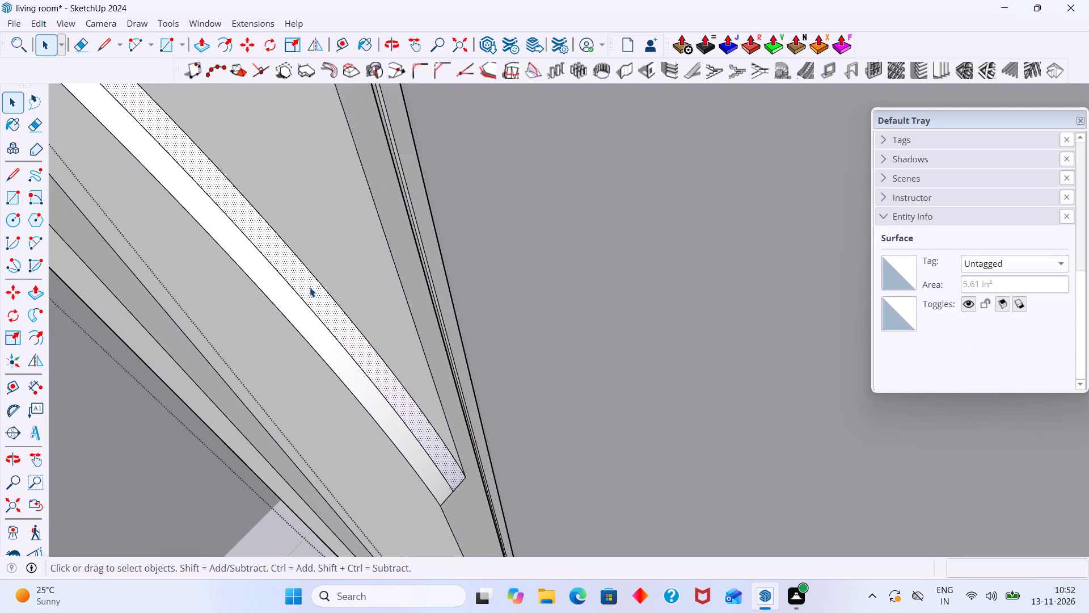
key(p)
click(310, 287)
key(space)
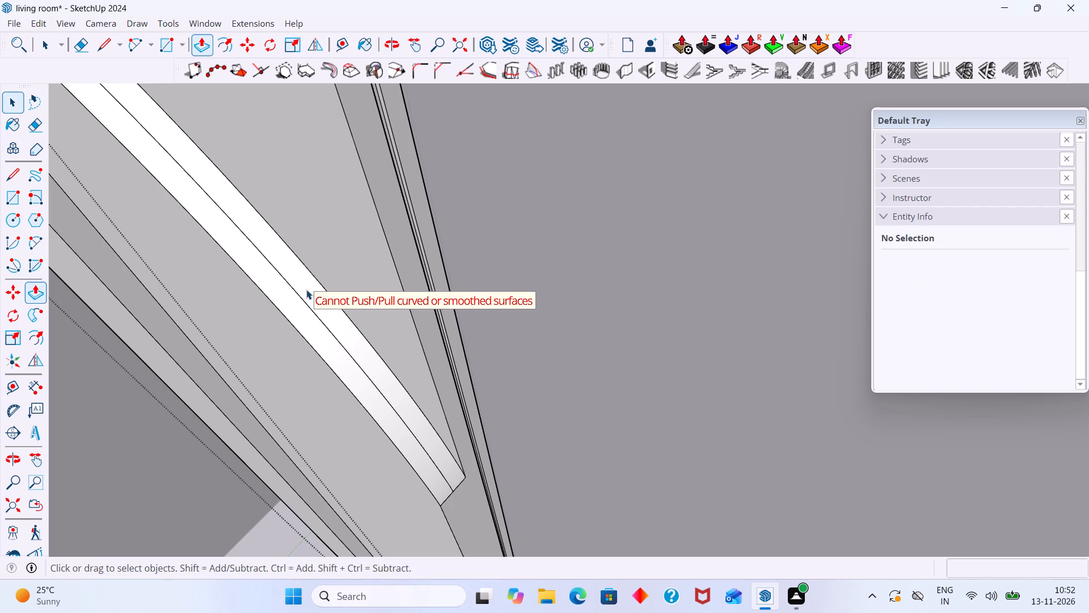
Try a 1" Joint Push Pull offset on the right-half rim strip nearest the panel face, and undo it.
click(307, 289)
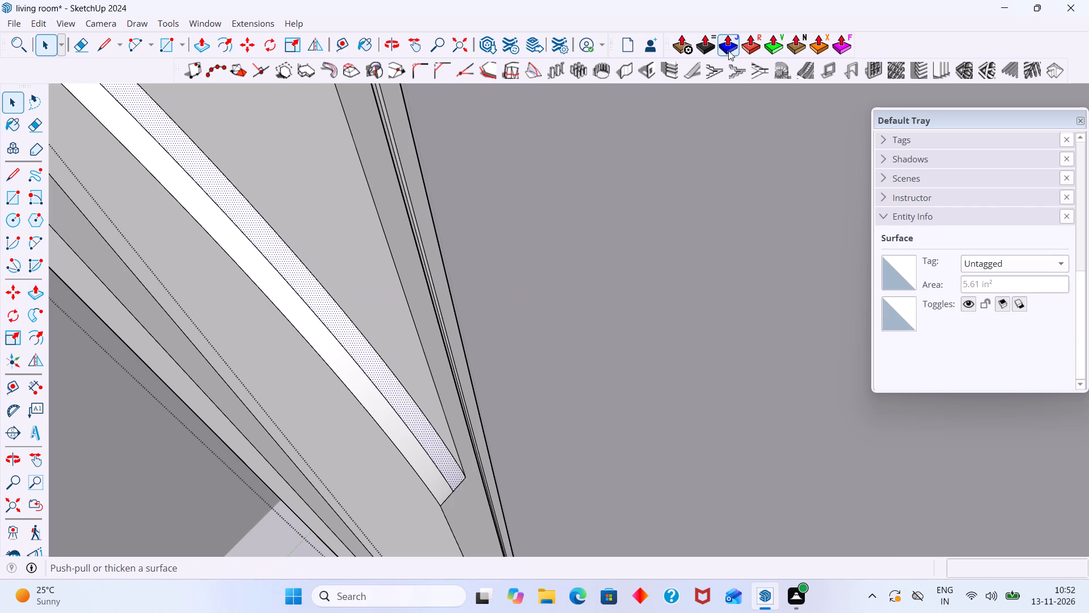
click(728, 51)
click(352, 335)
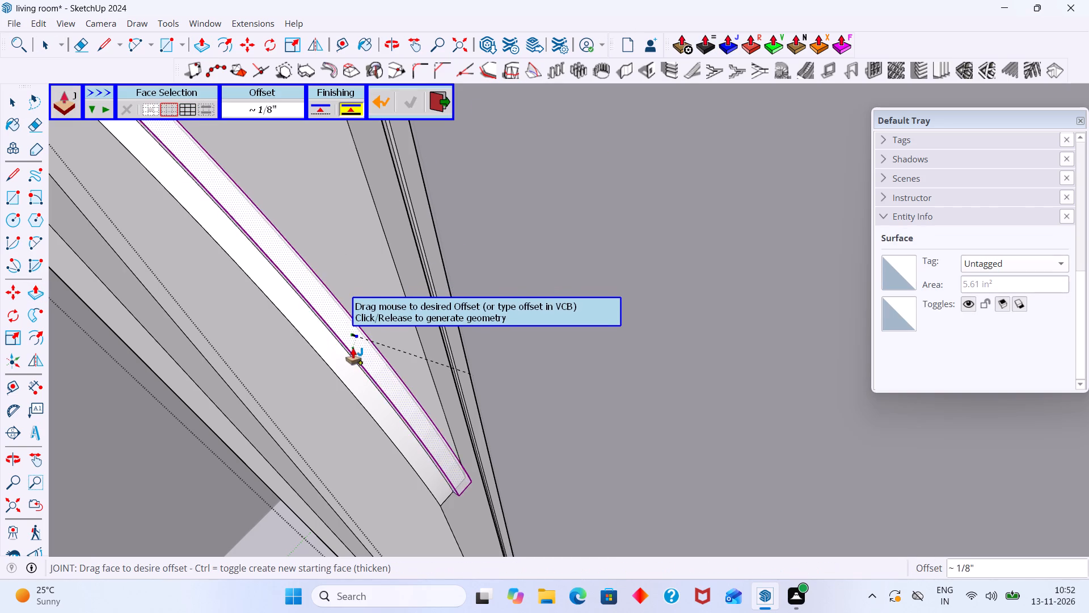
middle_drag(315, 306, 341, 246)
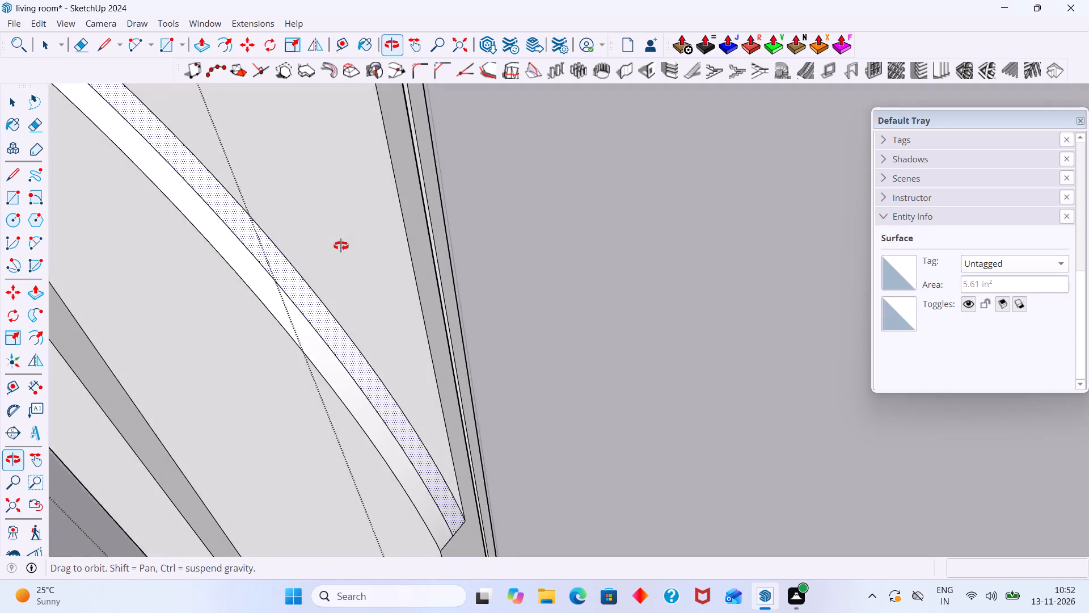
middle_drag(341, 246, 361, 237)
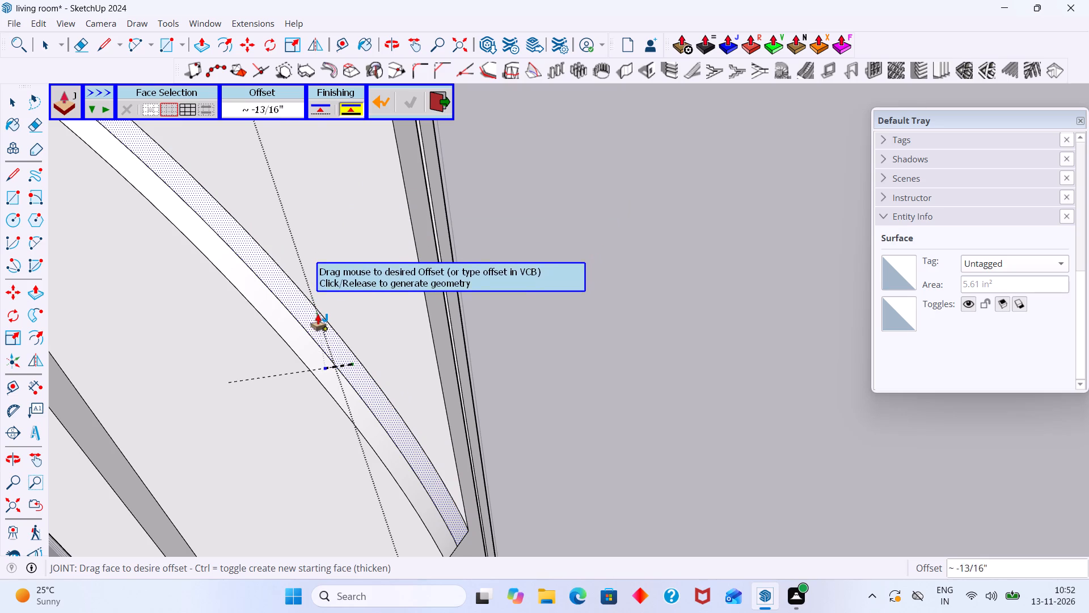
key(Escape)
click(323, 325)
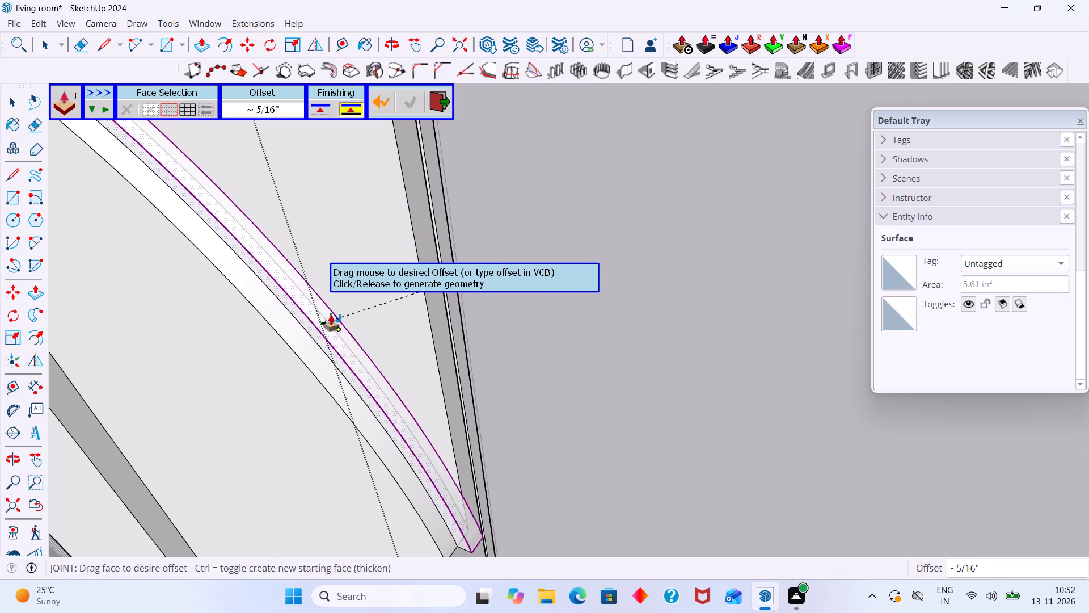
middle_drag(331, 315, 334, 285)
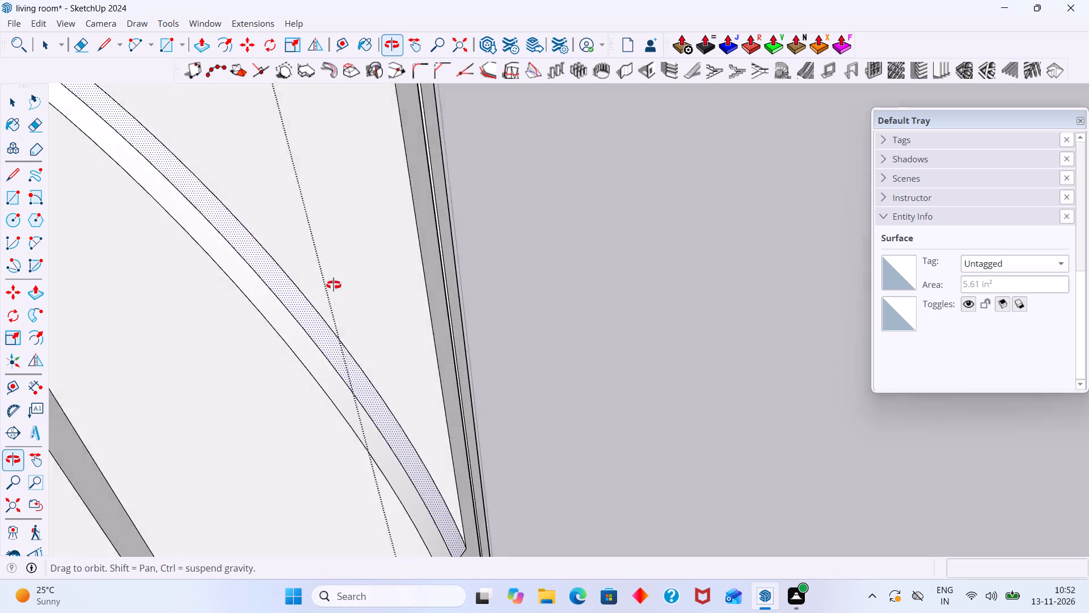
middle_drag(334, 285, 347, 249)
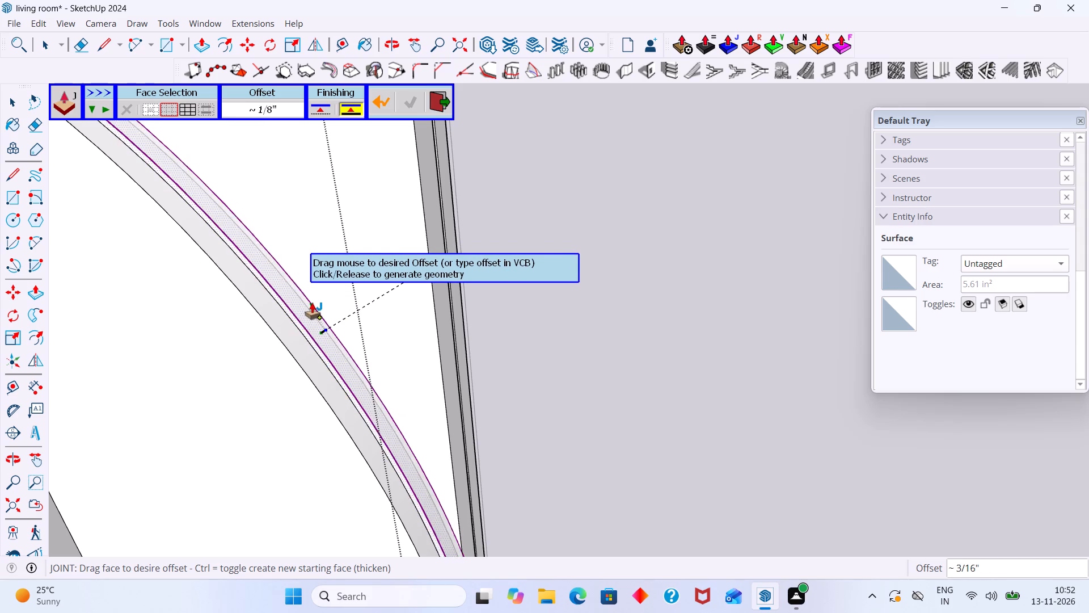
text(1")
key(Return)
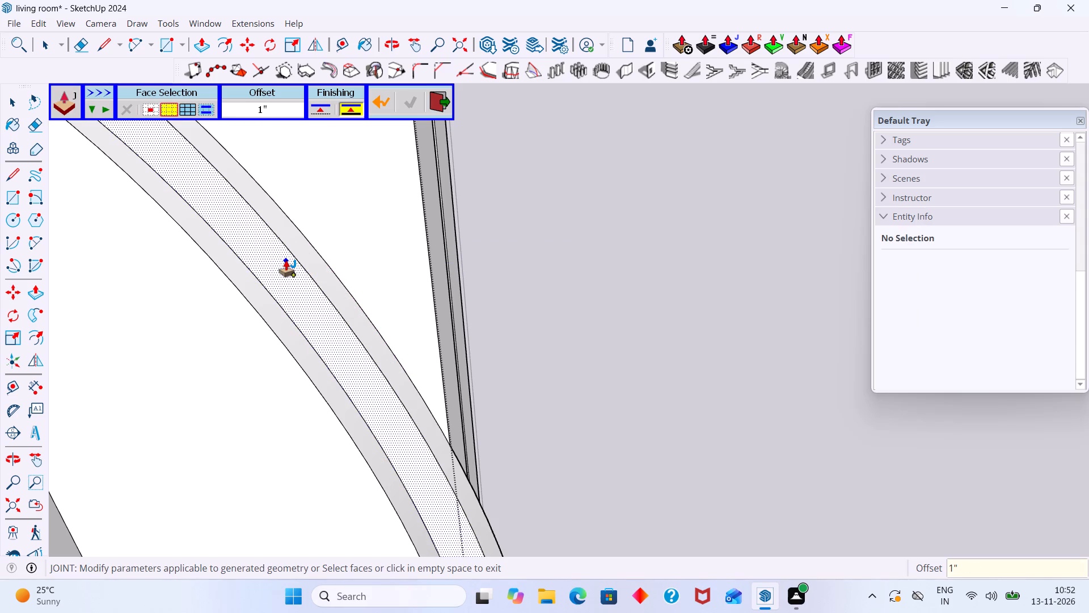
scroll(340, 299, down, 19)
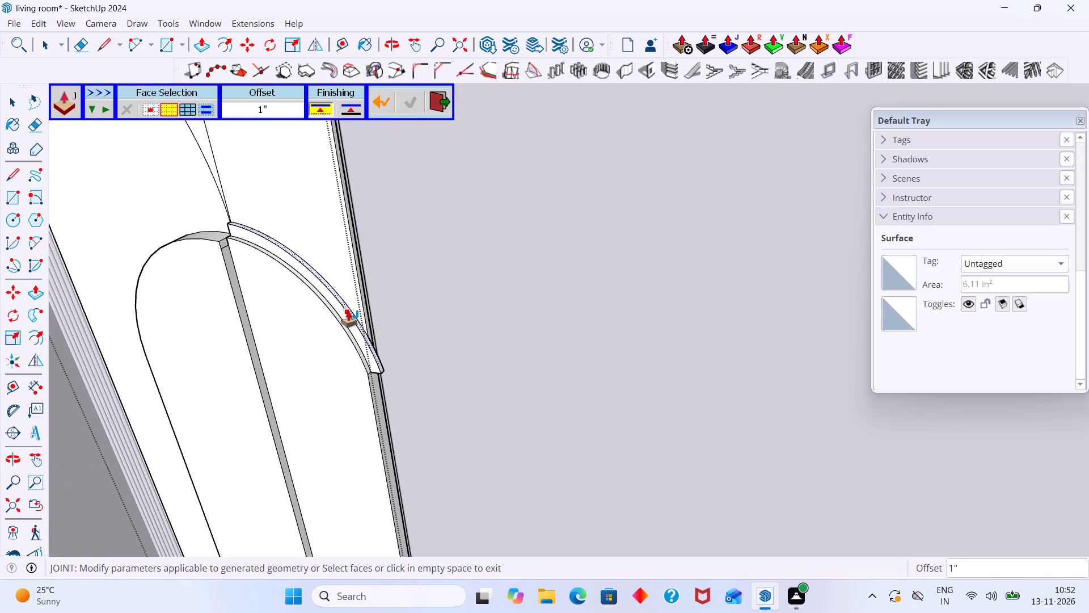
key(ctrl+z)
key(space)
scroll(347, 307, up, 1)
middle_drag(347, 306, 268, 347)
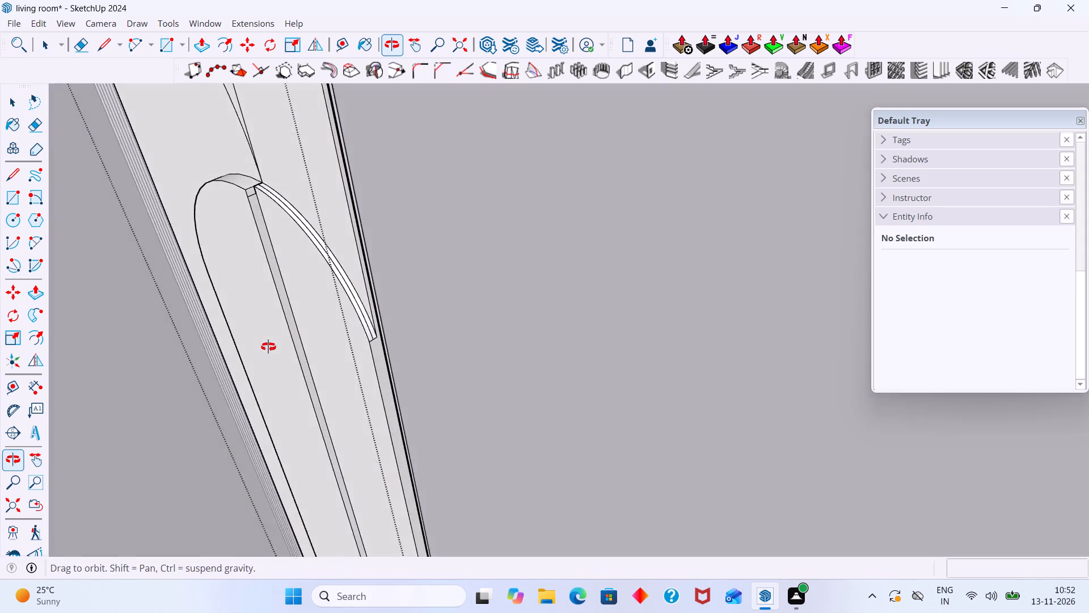
Recess the right-half rim strip nearest the panel face about 1/8" using Round Push Pull.
middle_drag(268, 347, 275, 298)
scroll(310, 192, up, 8)
middle_drag(304, 236, 242, 275)
scroll(410, 265, up, 4)
middle_drag(353, 283, 294, 291)
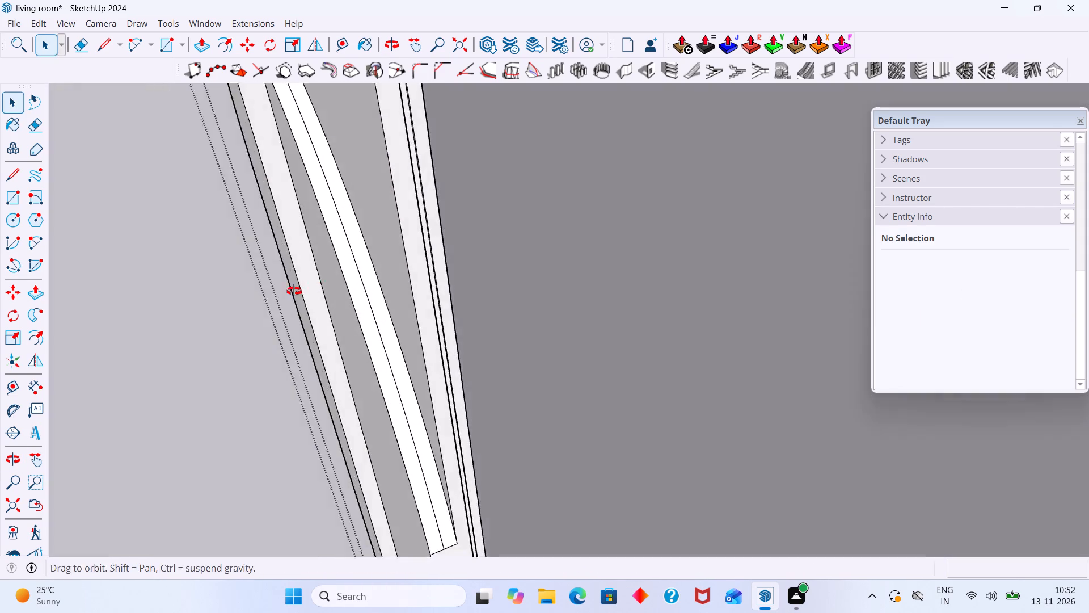
middle_drag(294, 291, 314, 292)
scroll(372, 275, up, 7)
click(359, 272)
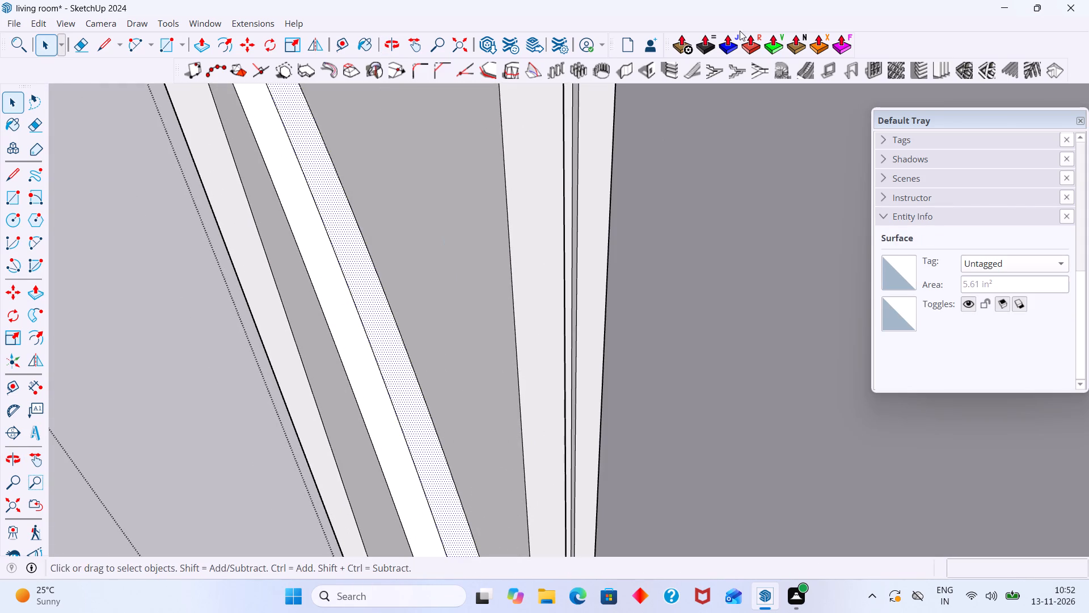
click(749, 35)
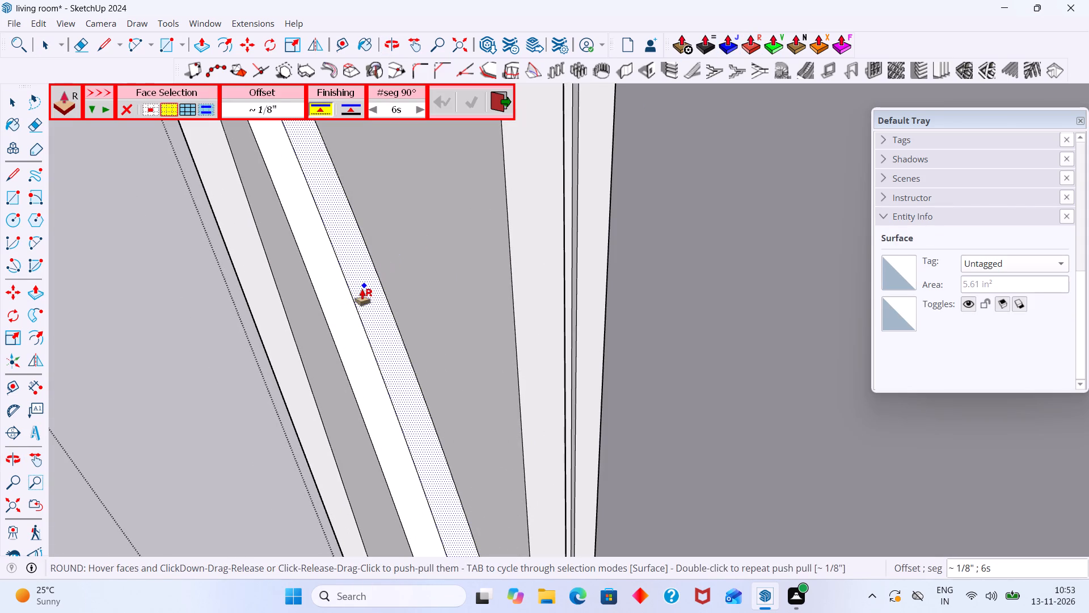
click(362, 289)
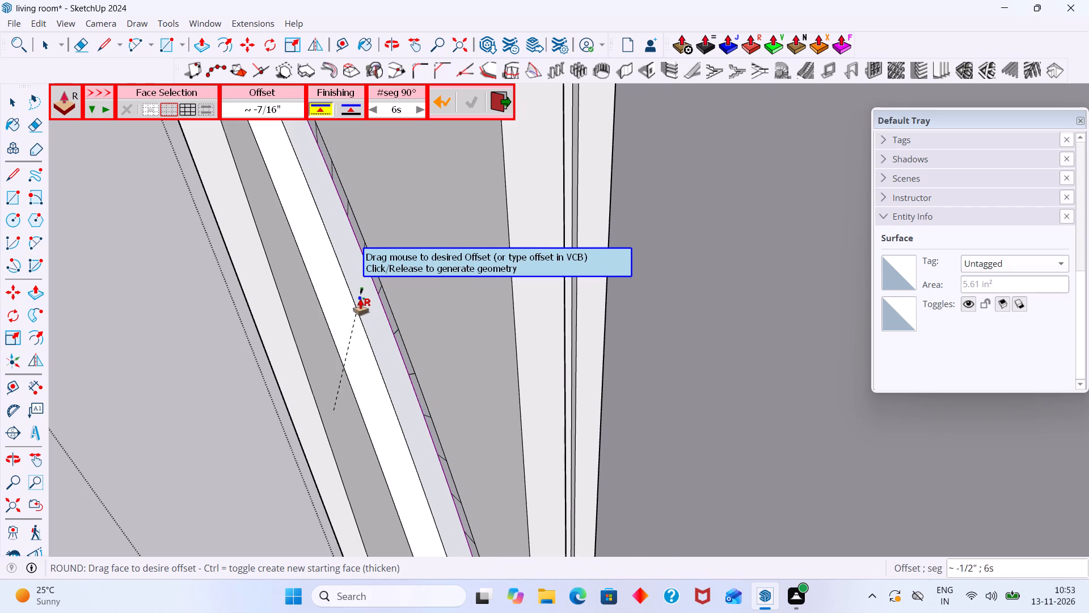
scroll(358, 300, up, 4)
middle_drag(360, 299, 329, 285)
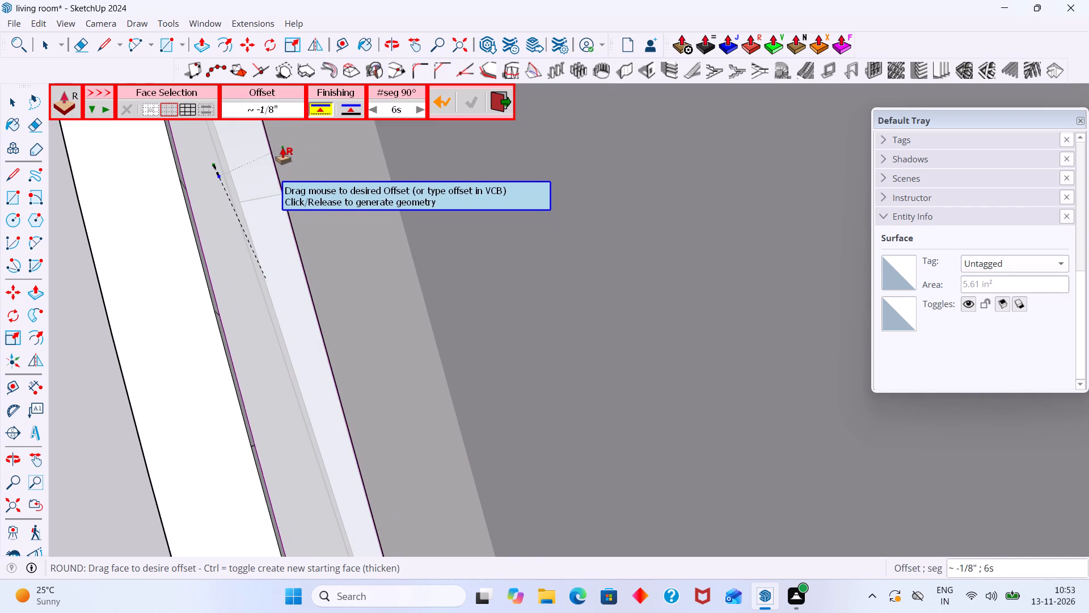
click(282, 148)
key(space)
Bring the recessed rim strip back outward about 1/16" using Round Push Pull.
scroll(309, 233, down, 15)
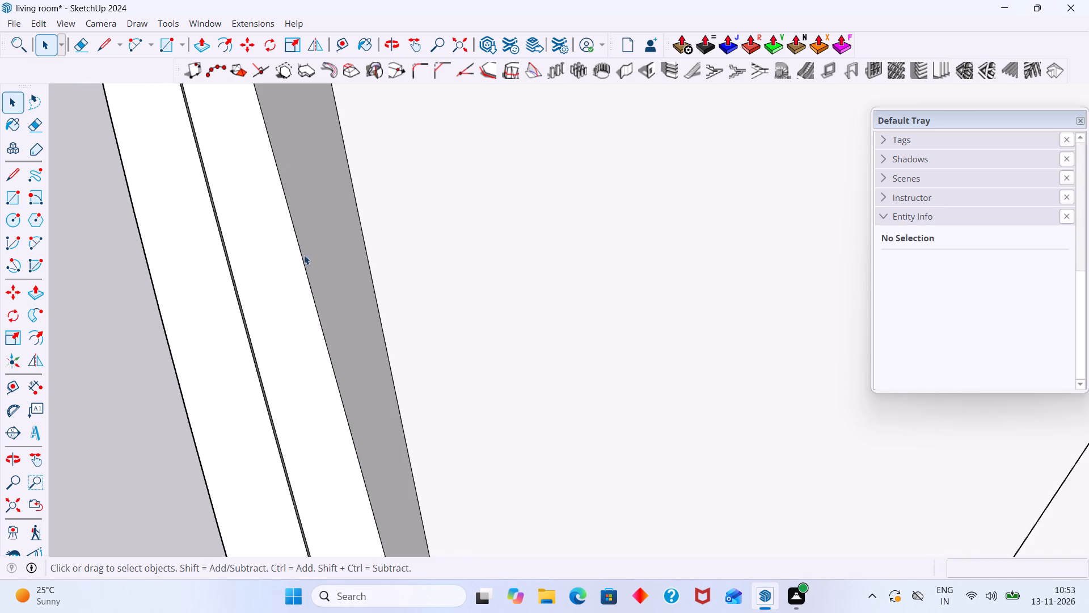
scroll(304, 255, down, 20)
scroll(304, 255, down, 2)
middle_drag(303, 332, 391, 250)
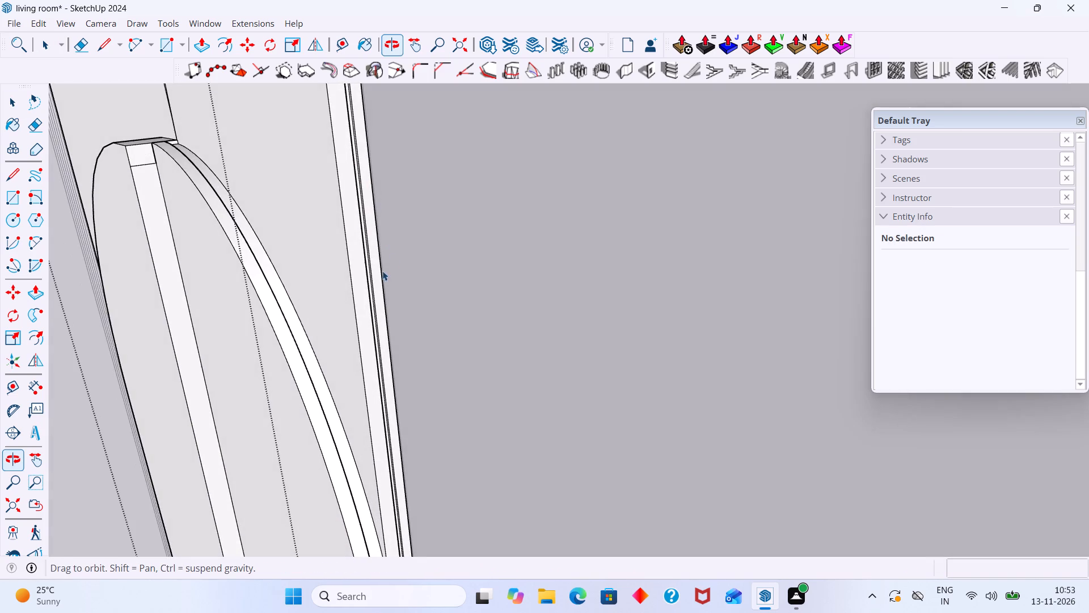
shift+middle_drag(362, 303, 413, 203)
middle_drag(463, 412, 415, 377)
scroll(423, 511, up, 7)
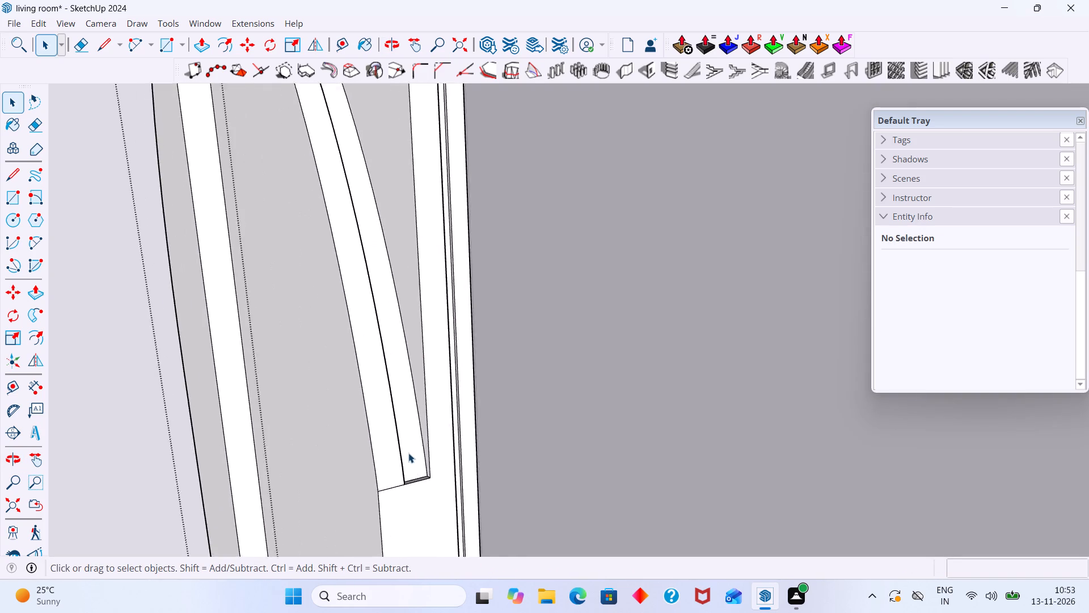
scroll(408, 453, up, 6)
middle_drag(424, 472, 313, 489)
scroll(368, 496, up, 3)
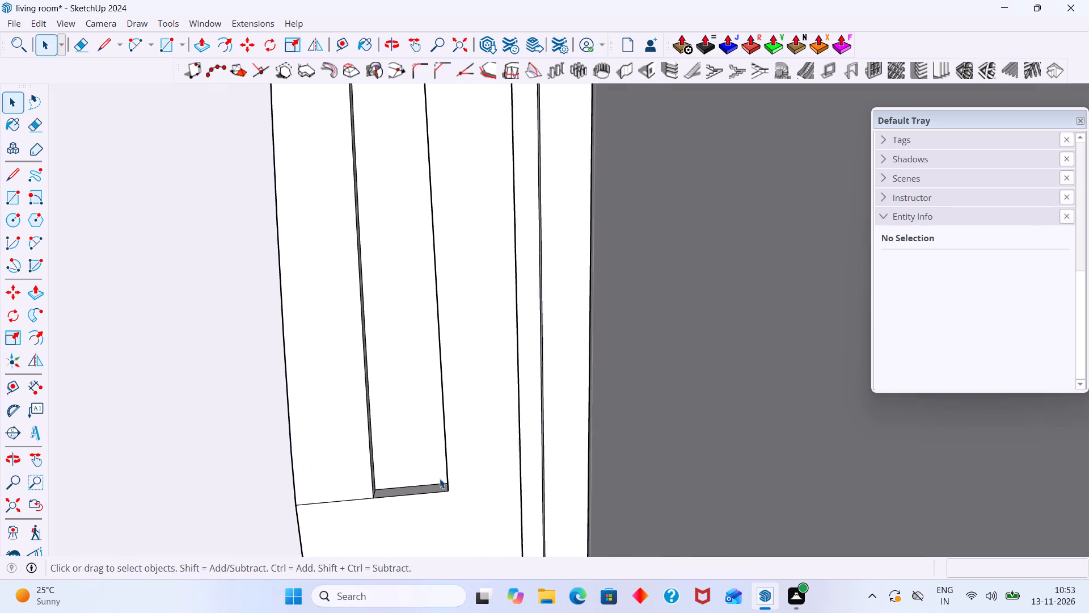
scroll(440, 478, up, 5)
middle_drag(424, 467, 386, 528)
scroll(385, 468, up, 3)
click(380, 456)
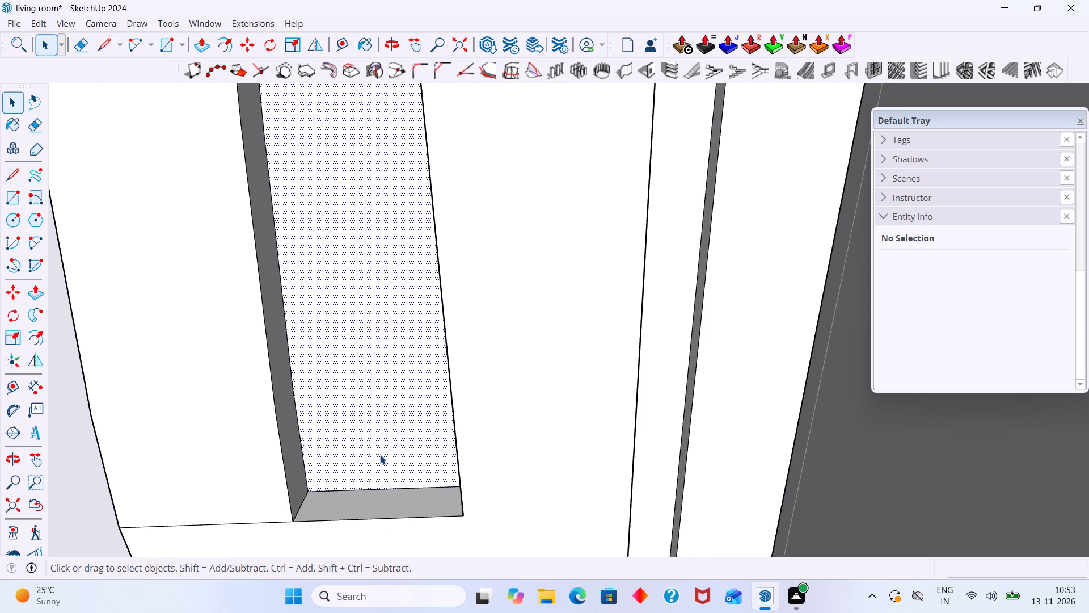
click(746, 43)
click(377, 285)
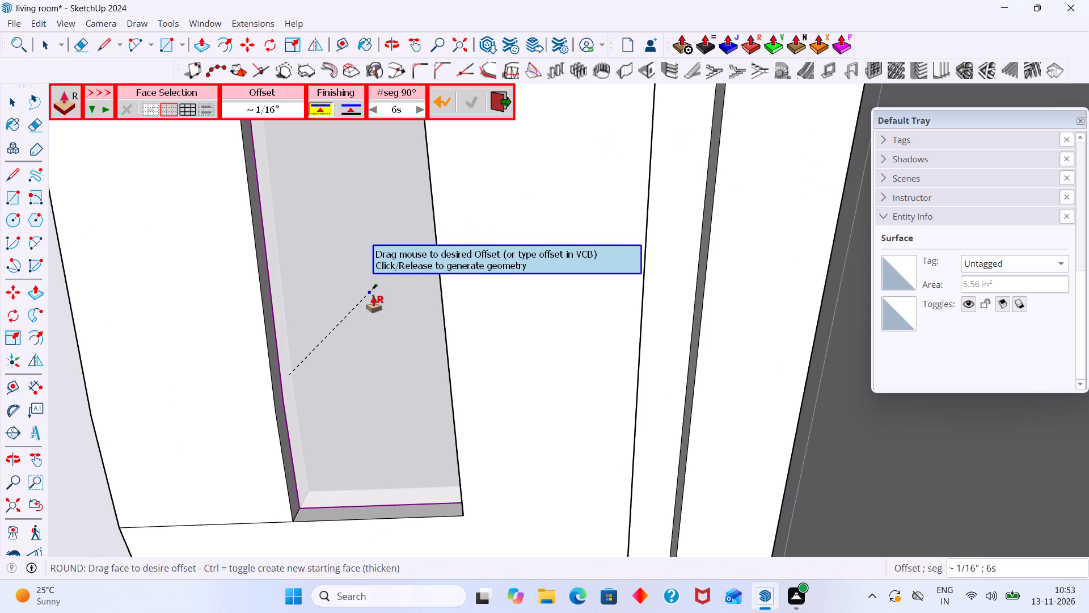
click(372, 299)
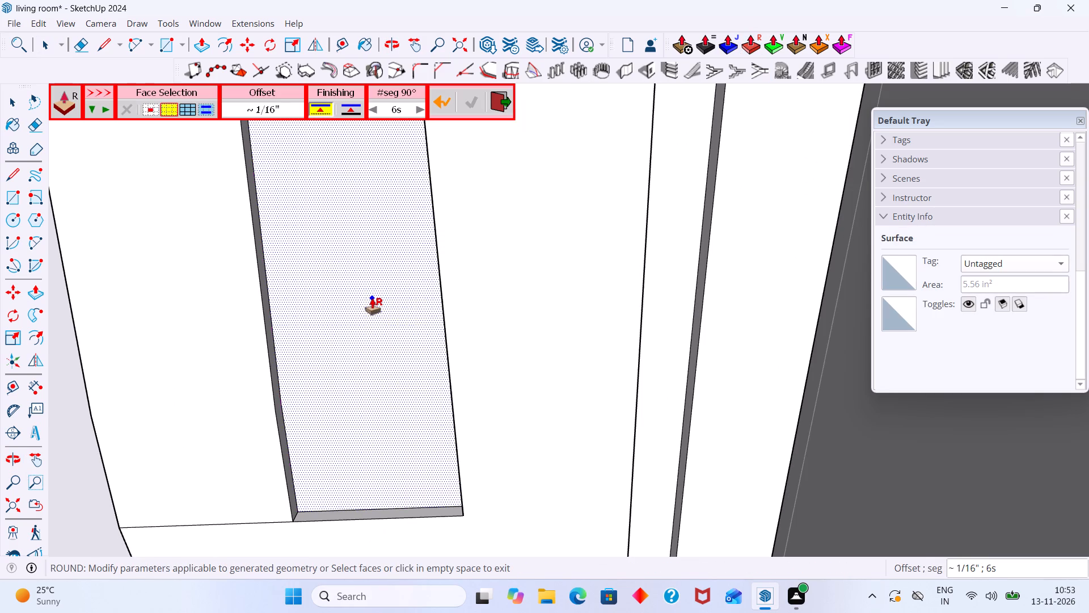
key(space)
Leave the arched panel group and reopen it for editing at the small arch's crown, where the two rim halves meet.
scroll(369, 390, down, 19)
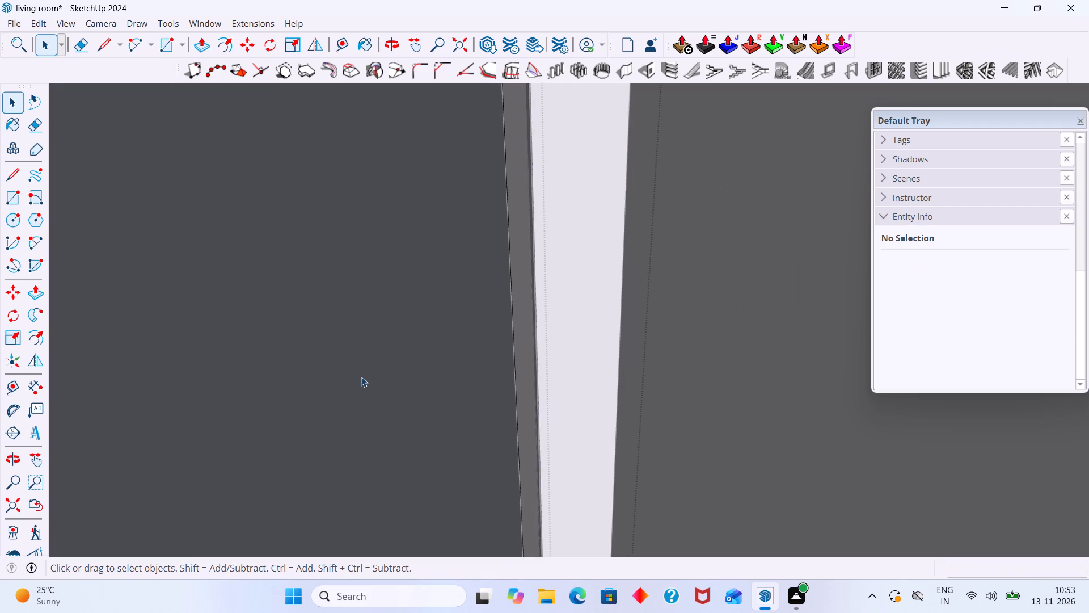
scroll(361, 377, down, 3)
click(10, 505)
scroll(306, 358, down, 6)
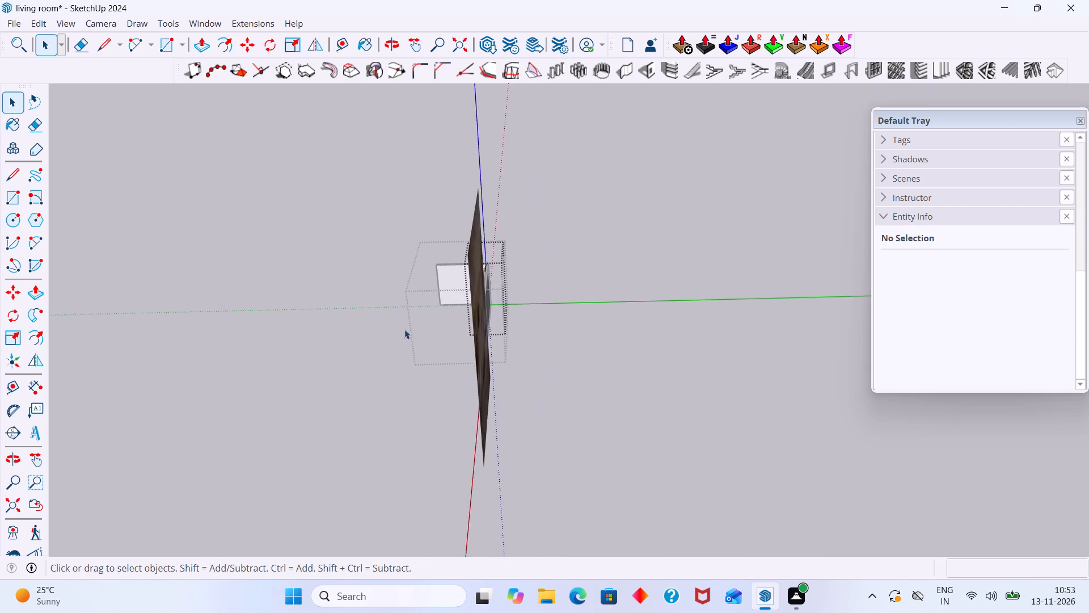
scroll(404, 329, down, 3)
click(670, 231)
middle_drag(465, 339, 648, 360)
scroll(392, 335, up, 15)
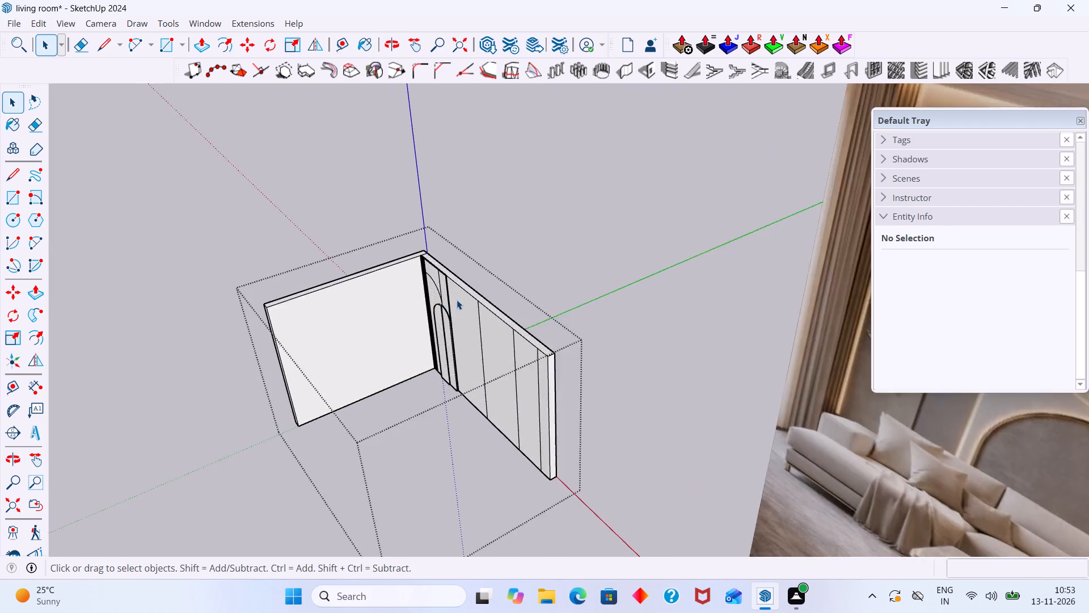
scroll(457, 300, up, 19)
middle_drag(438, 293, 481, 355)
scroll(438, 240, up, 6)
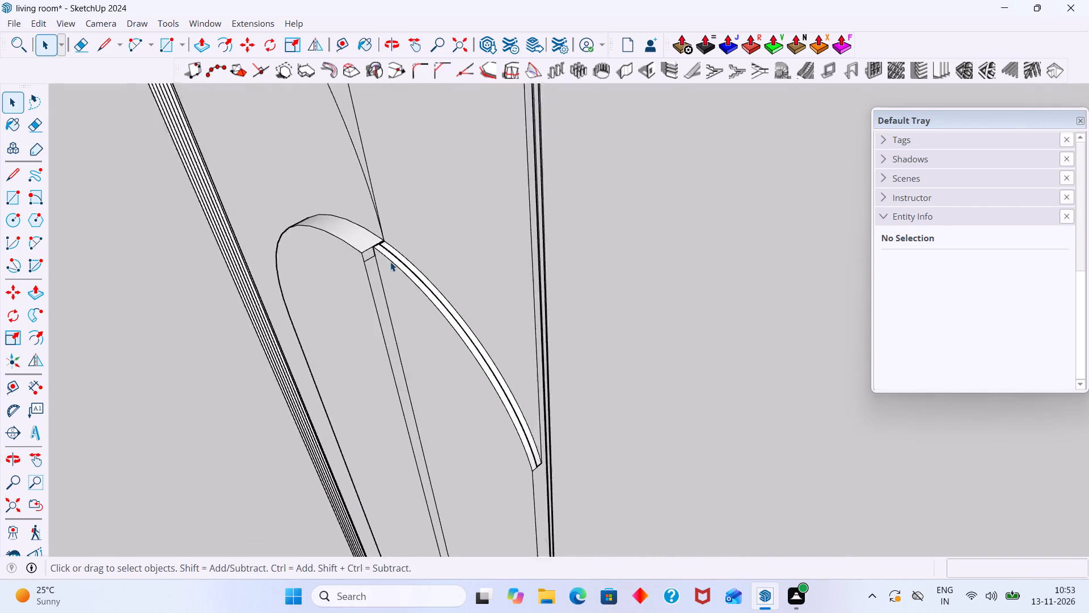
scroll(390, 262, up, 20)
scroll(390, 262, up, 11)
scroll(332, 254, down, 4)
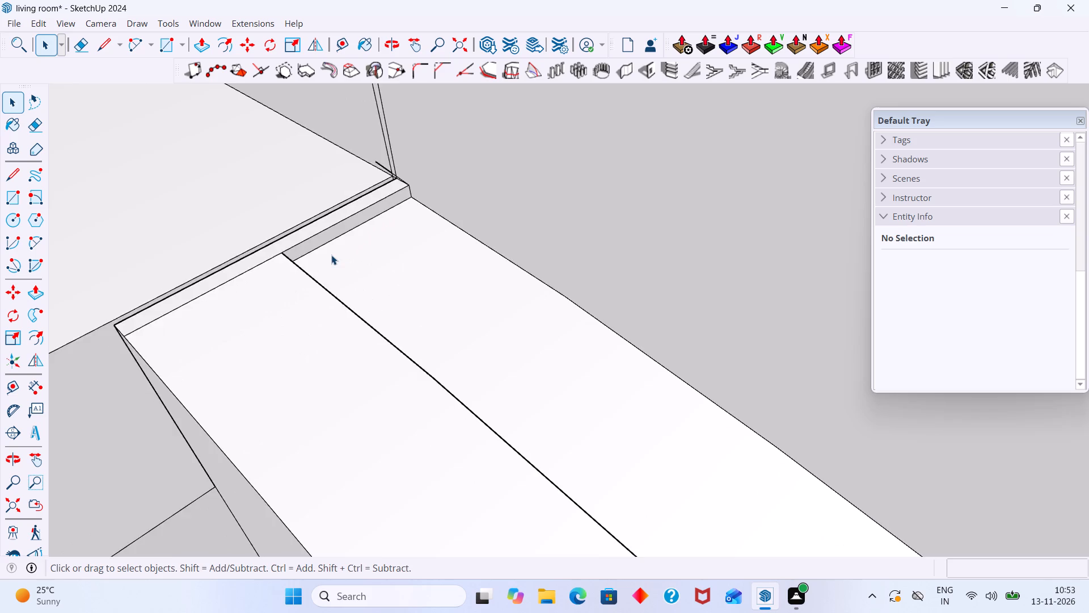
scroll(331, 255, down, 8)
middle_drag(340, 249, 386, 230)
scroll(363, 255, down, 3)
middle_drag(358, 252, 396, 236)
scroll(344, 274, up, 3)
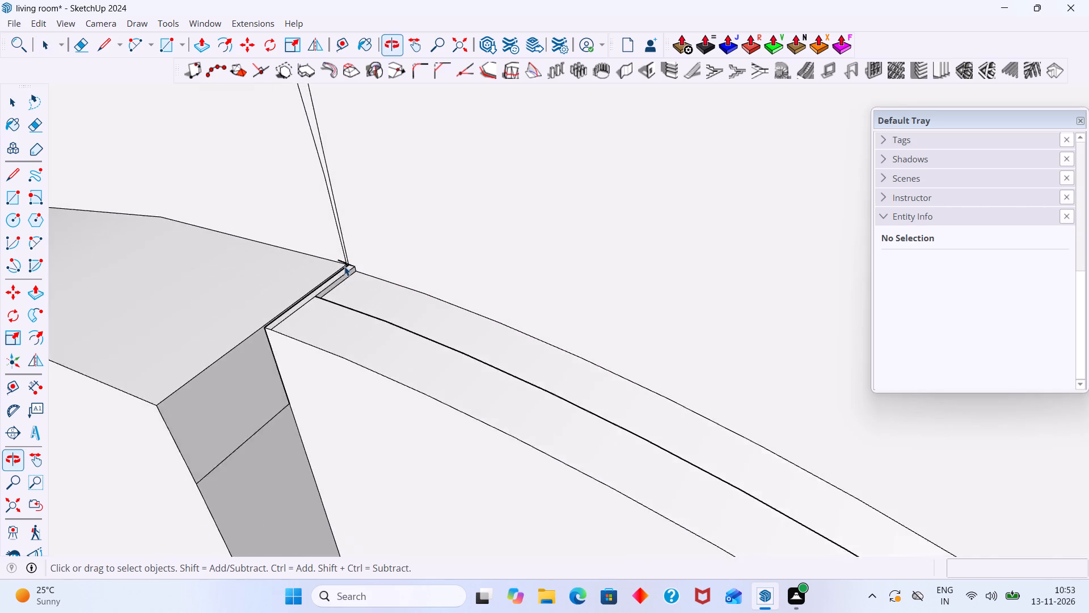
scroll(344, 266, up, 20)
scroll(344, 266, up, 14)
scroll(395, 336, down, 1)
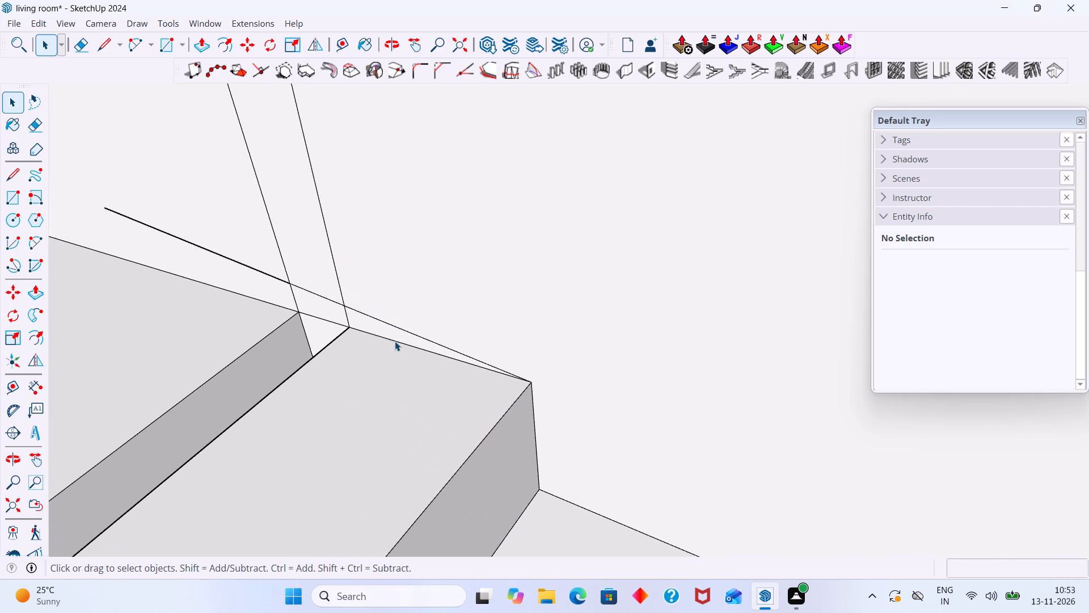
triple_click(406, 333)
click(411, 331)
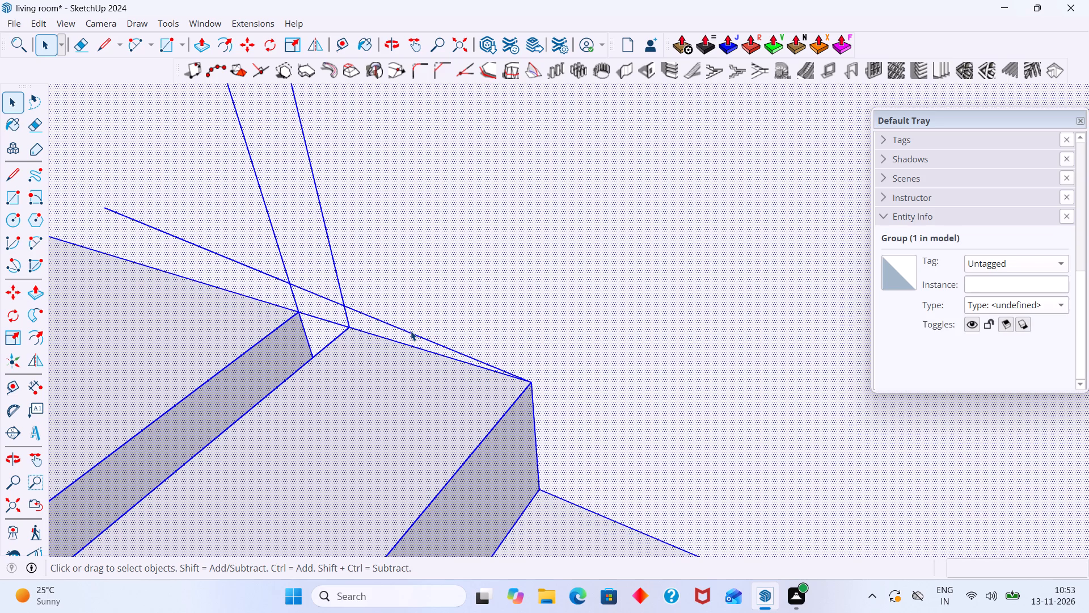
click(411, 331)
double_click(412, 333)
Erase the stray straight edge running across the panel face past the rim joint at the small arch's crown.
click(418, 325)
scroll(412, 330, up, 1)
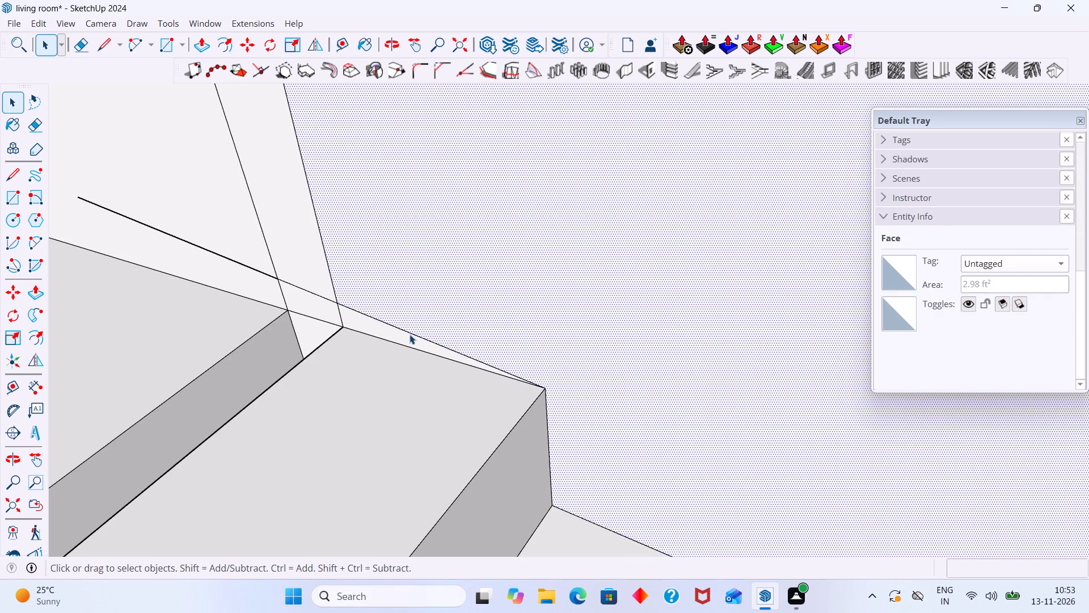
click(410, 334)
click(414, 333)
key(e)
drag(428, 326, 426, 346)
drag(319, 270, 312, 299)
drag(263, 271, 259, 279)
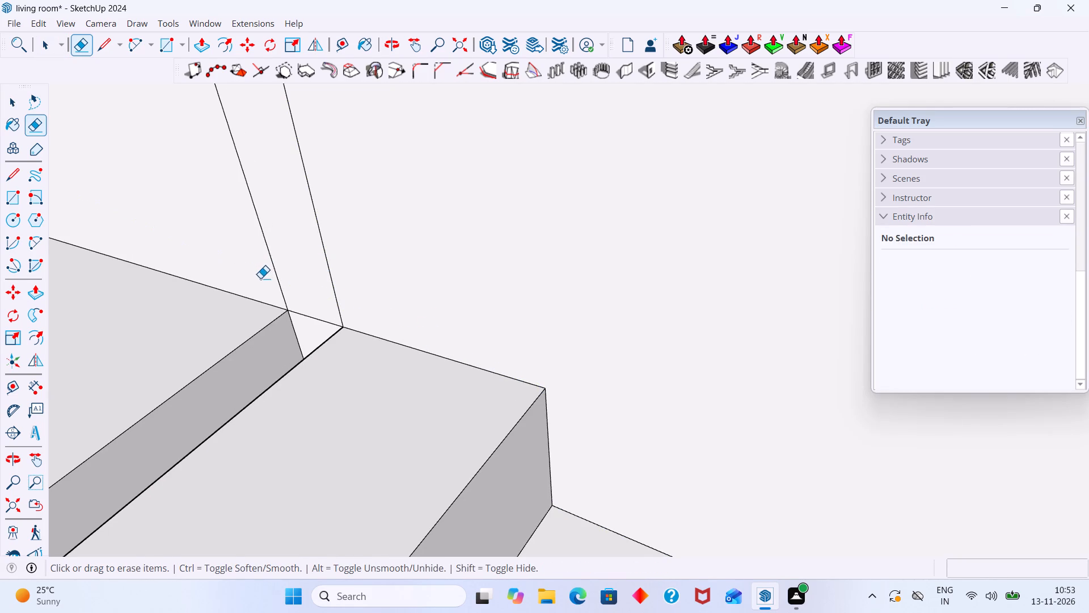
Erase the short edge crossing the narrow gap between the two rim halves at the crown, undoing any wrong erasure.
scroll(261, 278, down, 14)
scroll(286, 288, up, 4)
scroll(288, 290, down, 4)
middle_drag(289, 320, 382, 271)
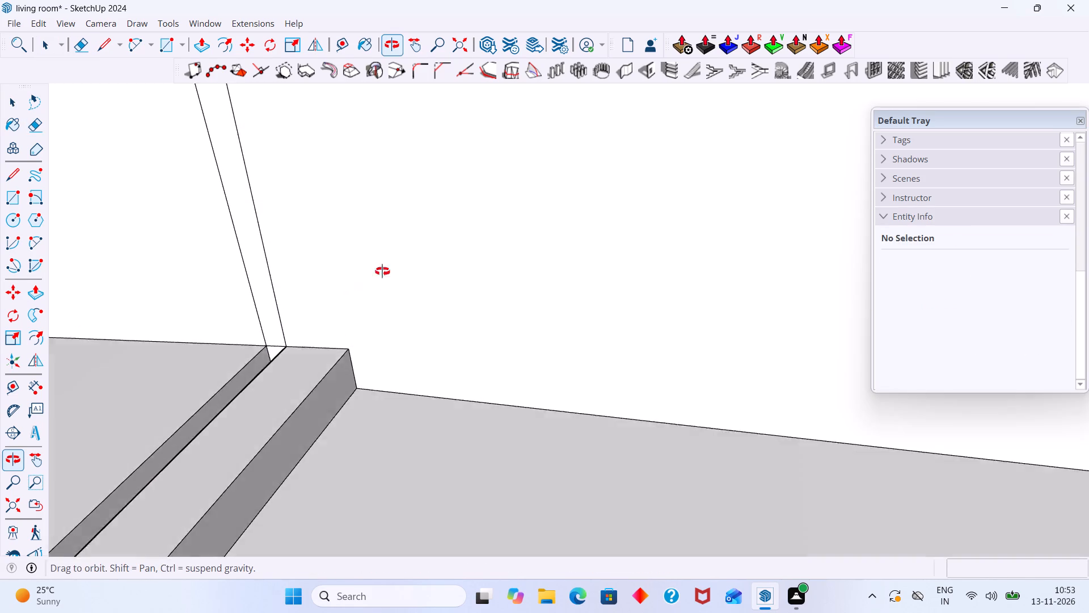
middle_drag(382, 271, 408, 279)
scroll(268, 373, up, 6)
drag(276, 354, 286, 381)
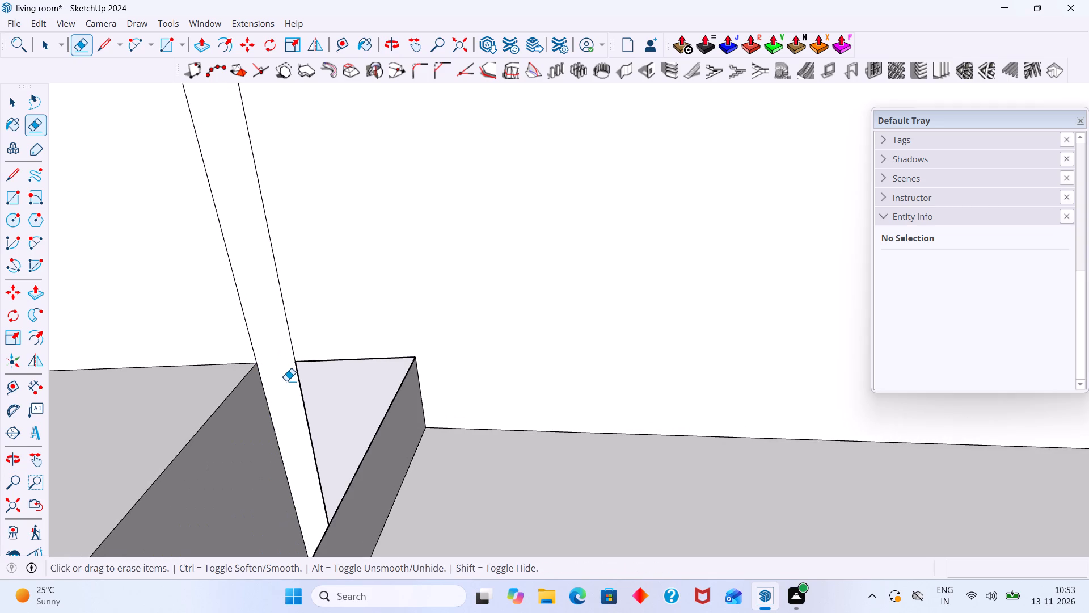
key(ctrl+z)
drag(278, 356, 269, 367)
Examine the crown joint and the upper end of the recessed rim strip from the front and from below.
scroll(276, 365, down, 13)
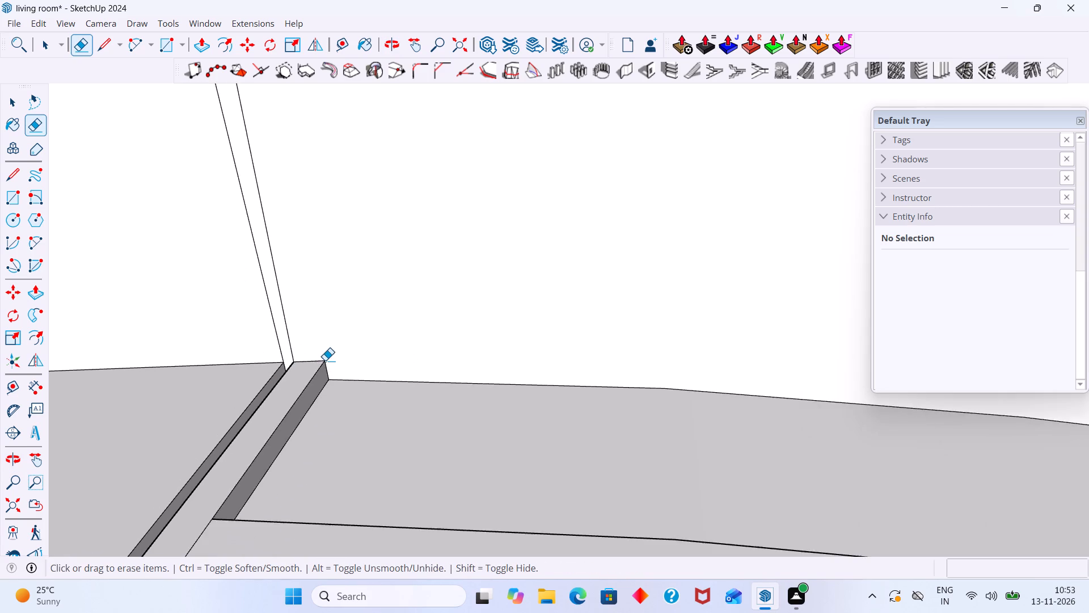
scroll(325, 360, down, 20)
scroll(325, 360, down, 18)
scroll(396, 392, up, 5)
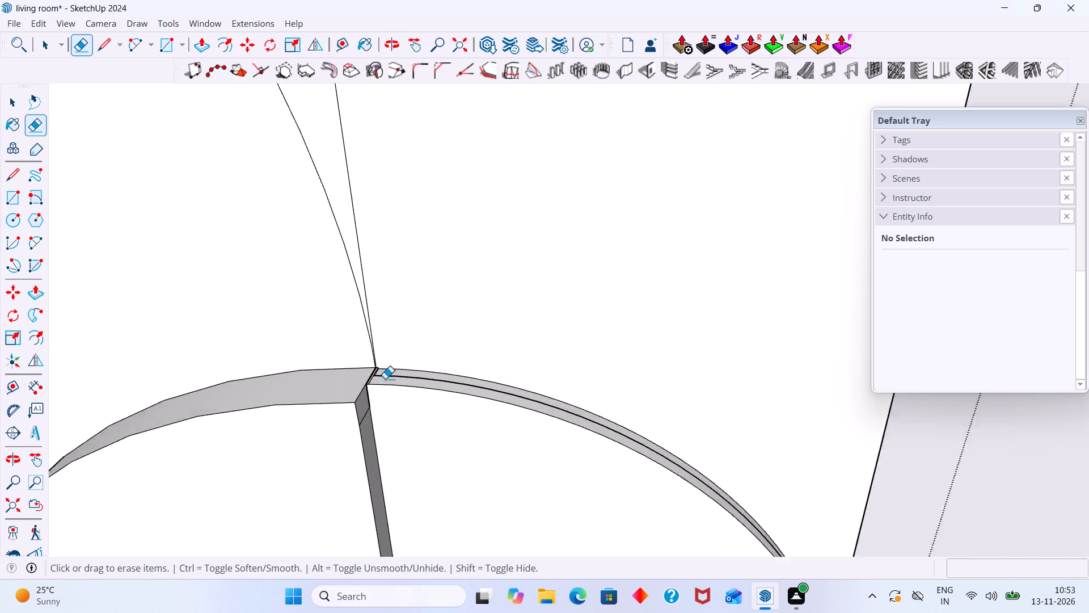
scroll(385, 379, up, 11)
middle_drag(400, 367, 354, 418)
scroll(390, 351, up, 9)
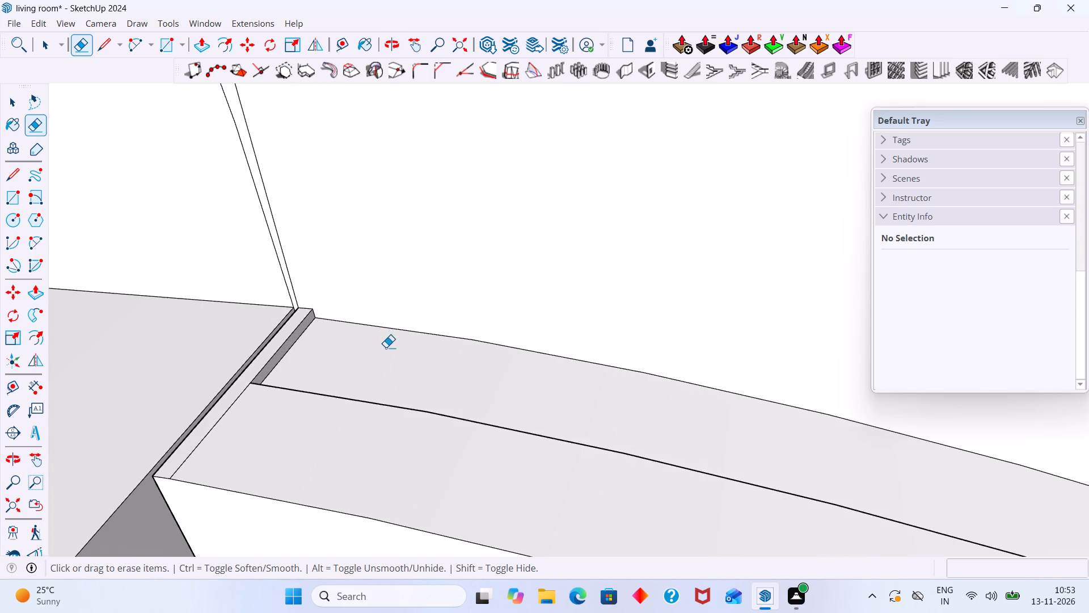
middle_drag(386, 347, 214, 258)
middle_drag(337, 297, 222, 283)
middle_drag(278, 289, 229, 275)
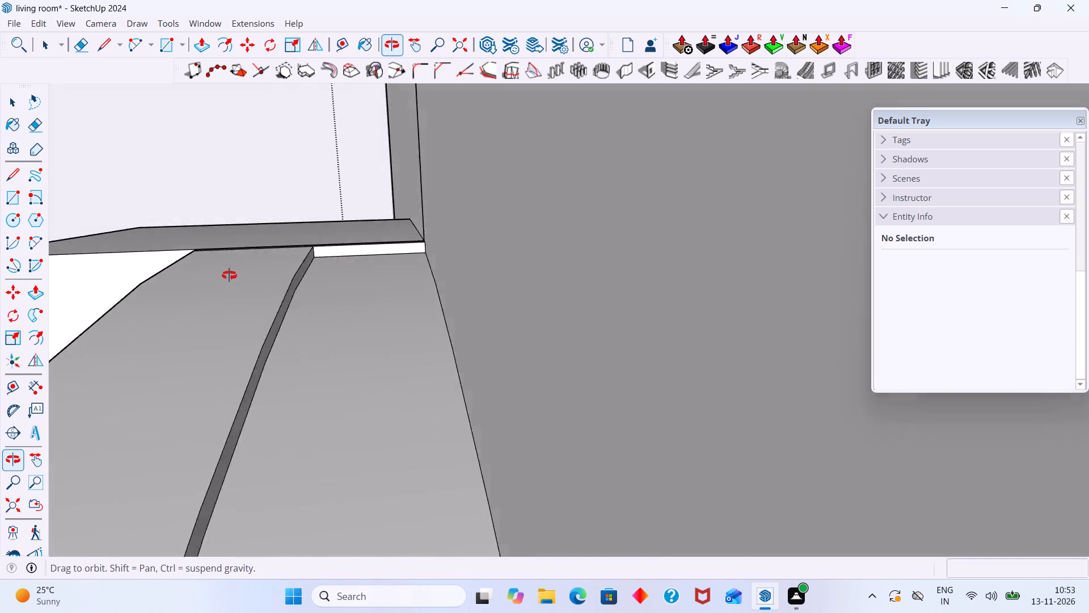
middle_drag(229, 275, 256, 281)
scroll(258, 285, down, 7)
middle_drag(264, 291, 264, 269)
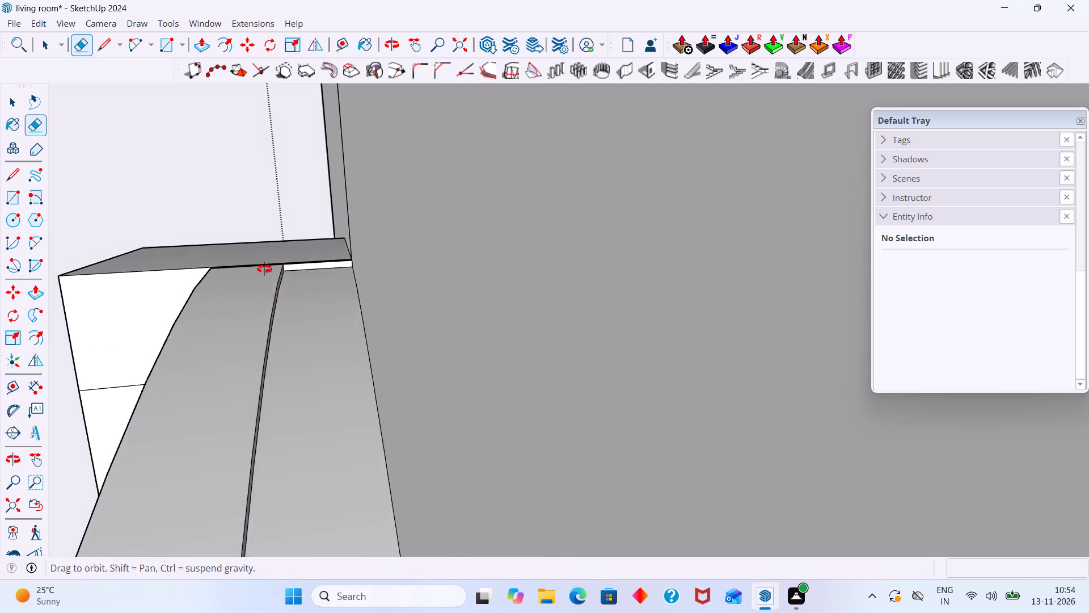
middle_drag(264, 269, 264, 206)
scroll(271, 220, down, 20)
scroll(271, 220, down, 5)
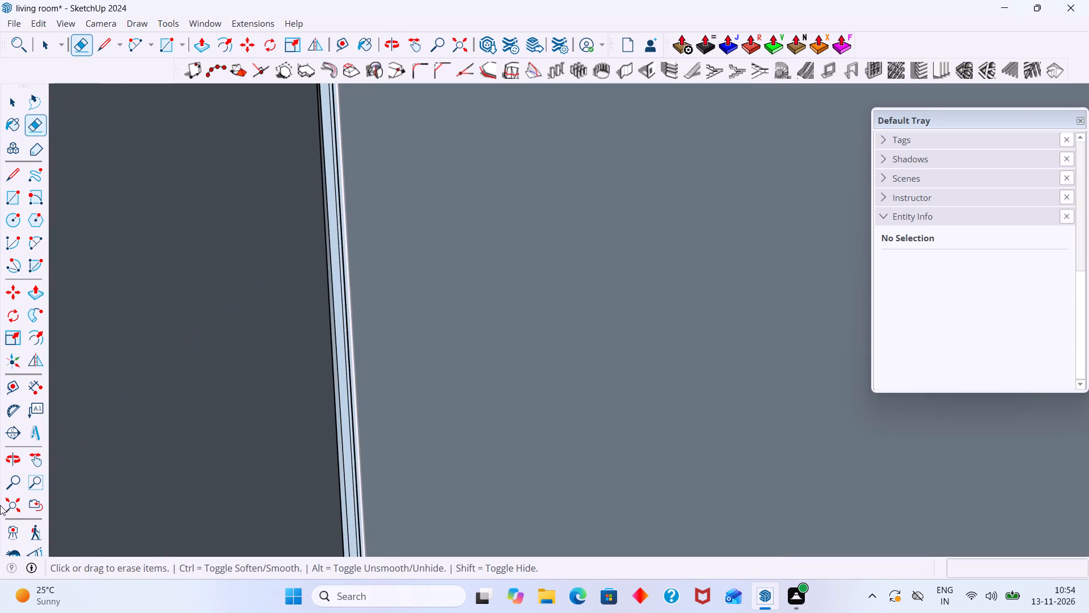
Leave the panel group and examine the stepped profile along the small arch's right-half rim up close.
click(17, 505)
scroll(318, 345, down, 3)
key(space)
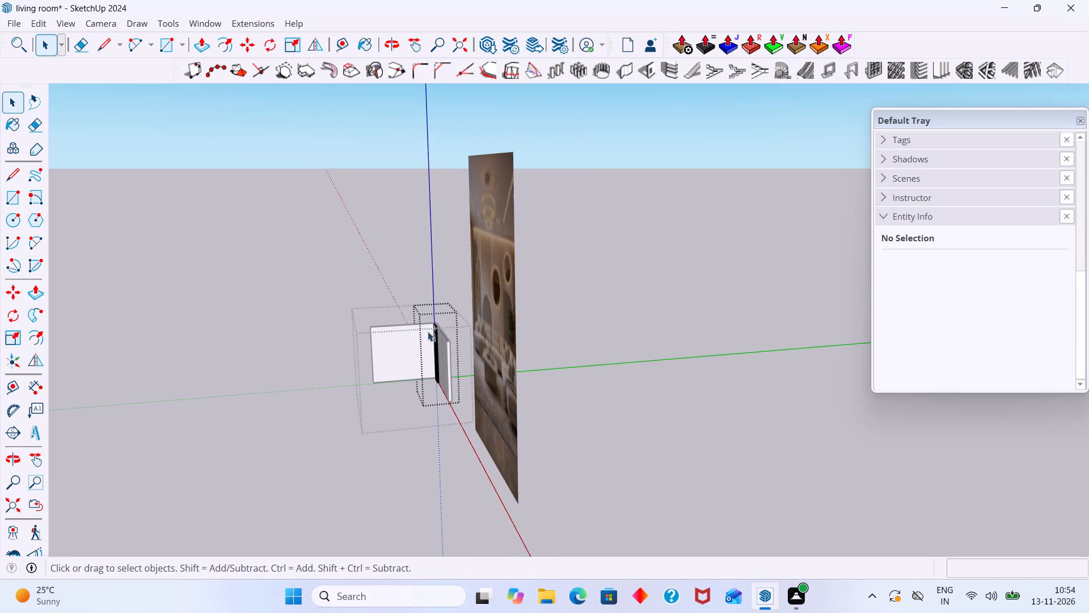
scroll(442, 326, up, 4)
click(452, 285)
scroll(444, 355, up, 17)
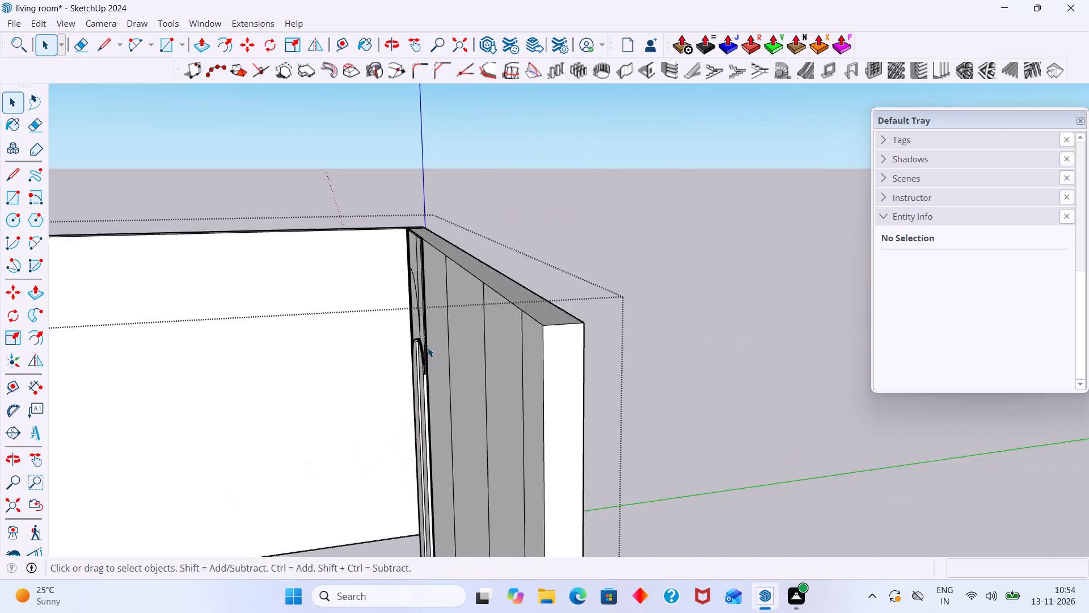
scroll(428, 347, up, 18)
middle_drag(433, 396, 437, 435)
scroll(449, 485, up, 16)
middle_drag(423, 419, 371, 405)
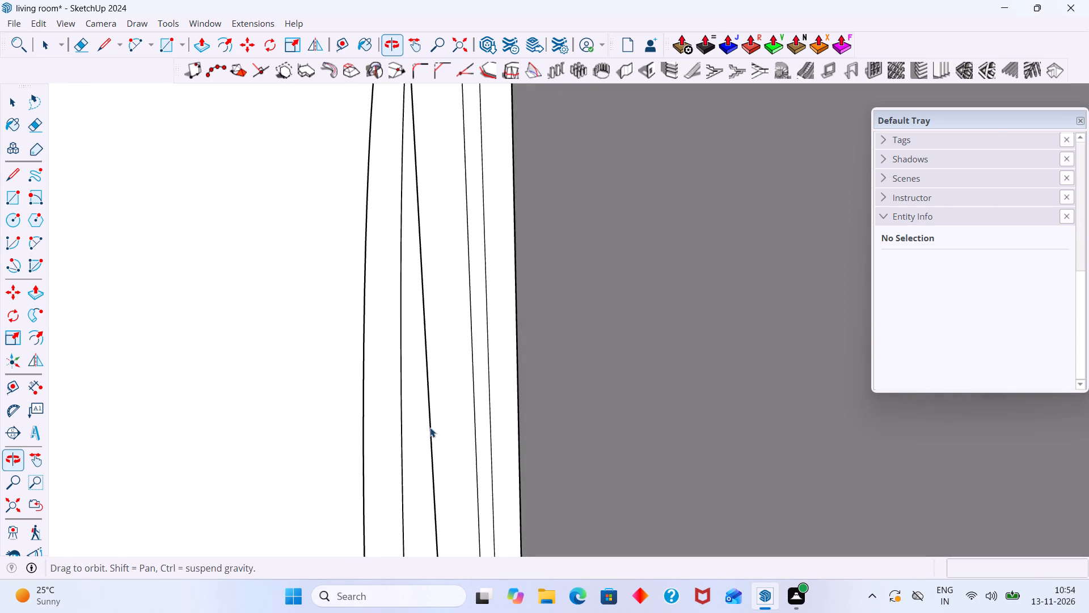
scroll(430, 427, up, 10)
middle_drag(399, 413, 377, 415)
scroll(377, 415, up, 5)
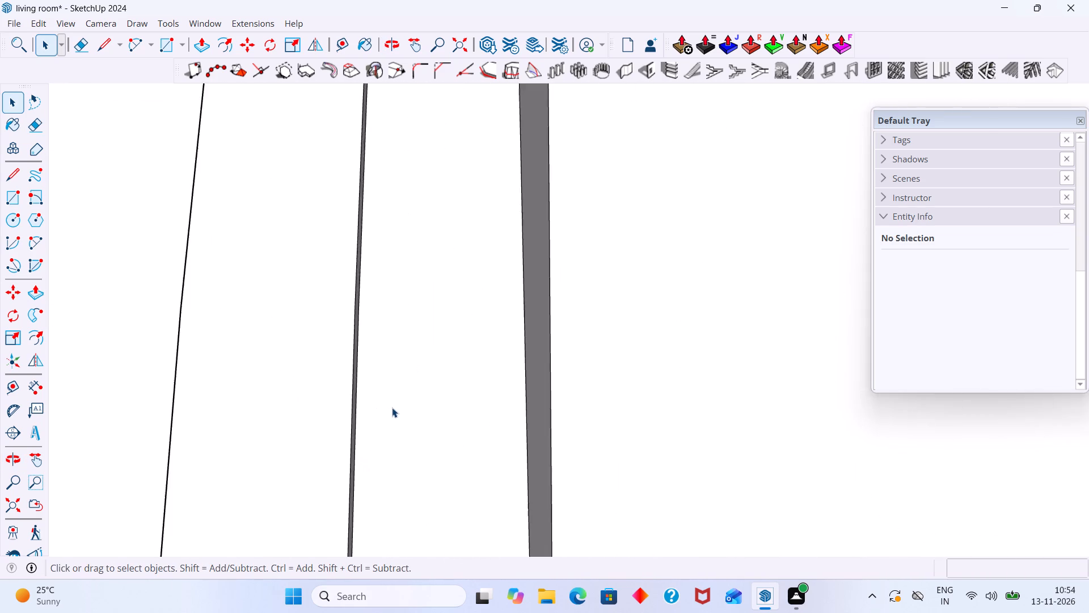
scroll(392, 406, down, 7)
middle_drag(394, 404, 543, 416)
scroll(540, 415, down, 1)
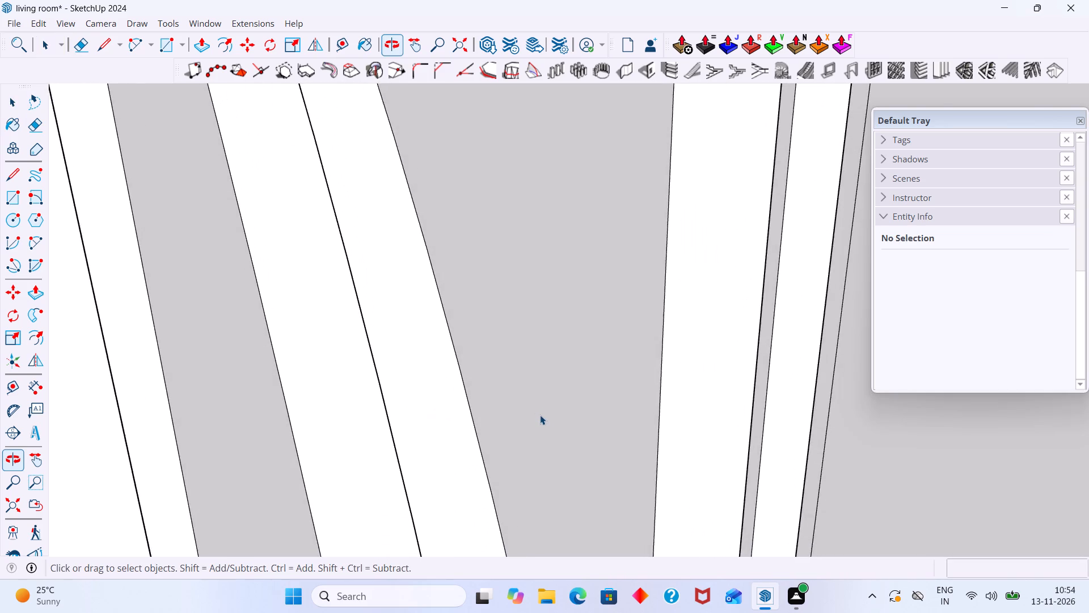
Undo the recent recess and edge edits on the small arch's right-half rim and leave the panel group.
scroll(540, 415, down, 9)
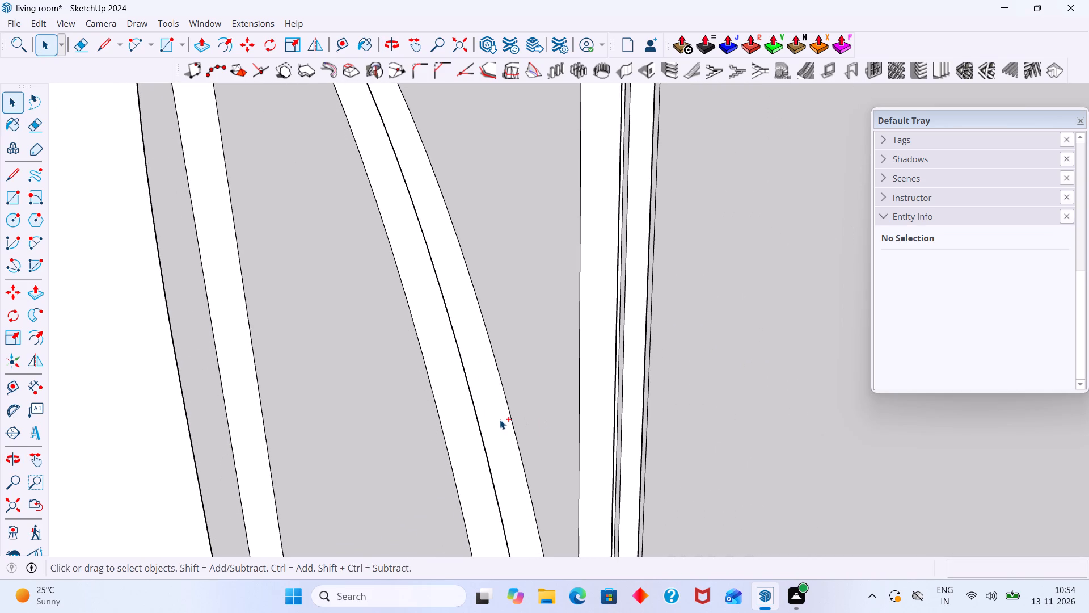
key(ctrl+z)
key(ctrl+z)
key(ctrl+z)
key(ctrl+z)
key(ctrl+z)
key(ctrl+z)
key(ctrl+z)
key(ctrl+z)
key(ctrl+z)
scroll(501, 421, down, 19)
scroll(535, 381, down, 5)
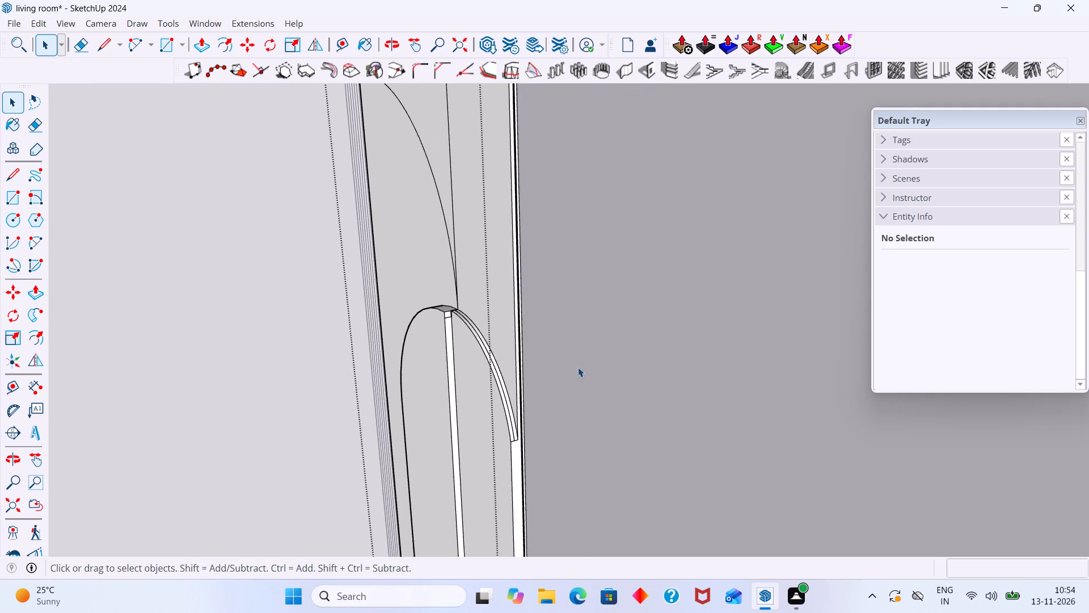
scroll(581, 362, down, 7)
click(665, 104)
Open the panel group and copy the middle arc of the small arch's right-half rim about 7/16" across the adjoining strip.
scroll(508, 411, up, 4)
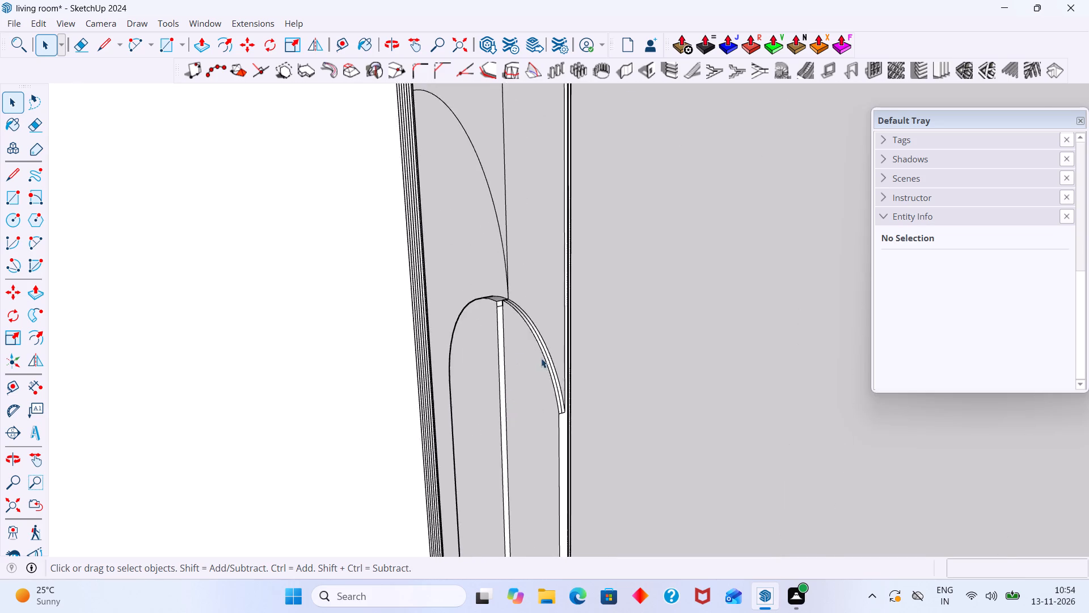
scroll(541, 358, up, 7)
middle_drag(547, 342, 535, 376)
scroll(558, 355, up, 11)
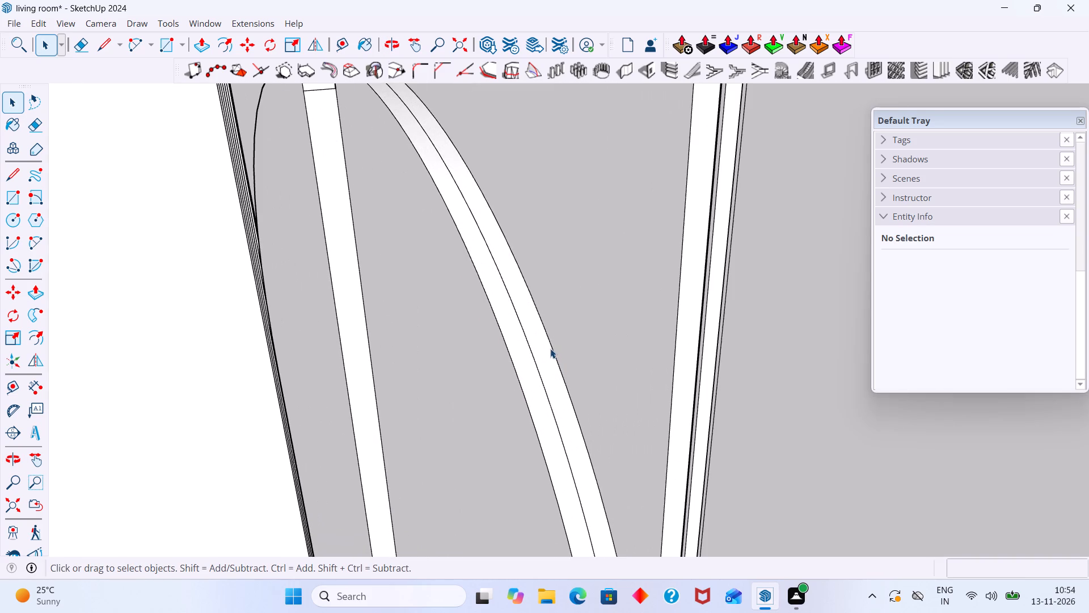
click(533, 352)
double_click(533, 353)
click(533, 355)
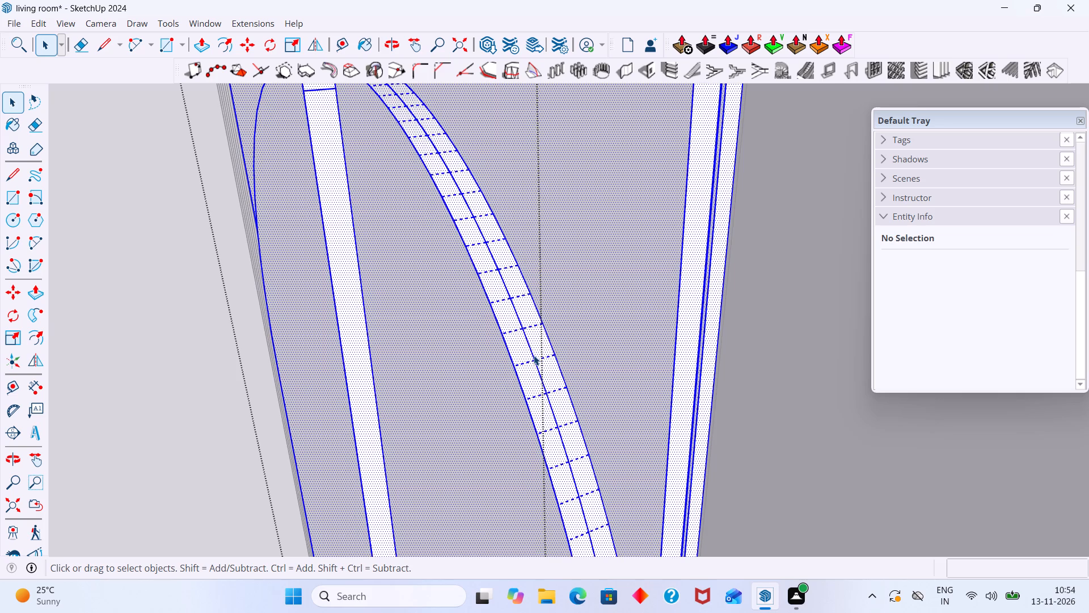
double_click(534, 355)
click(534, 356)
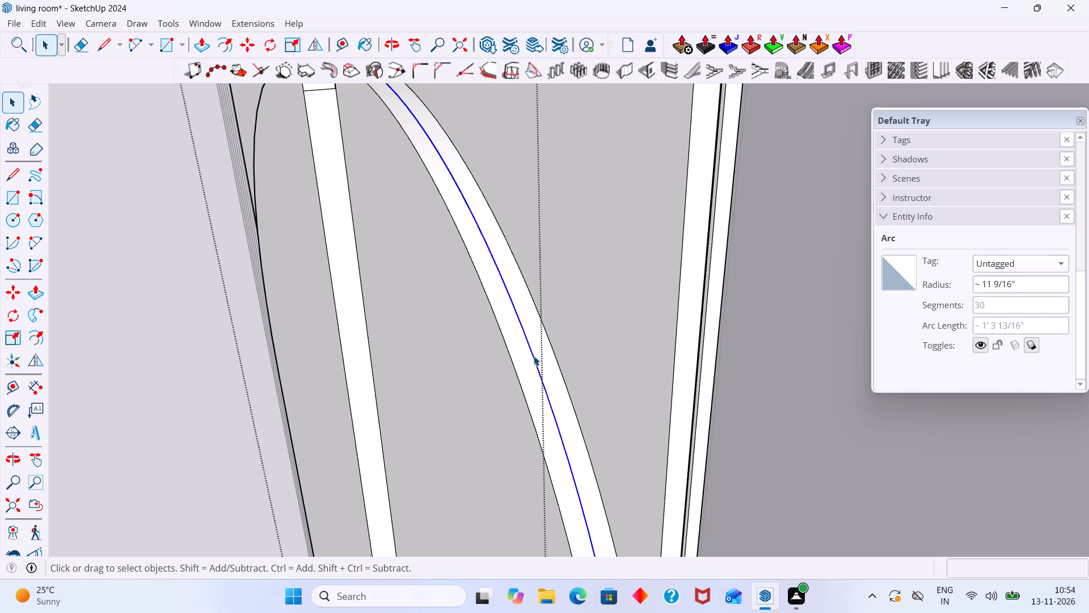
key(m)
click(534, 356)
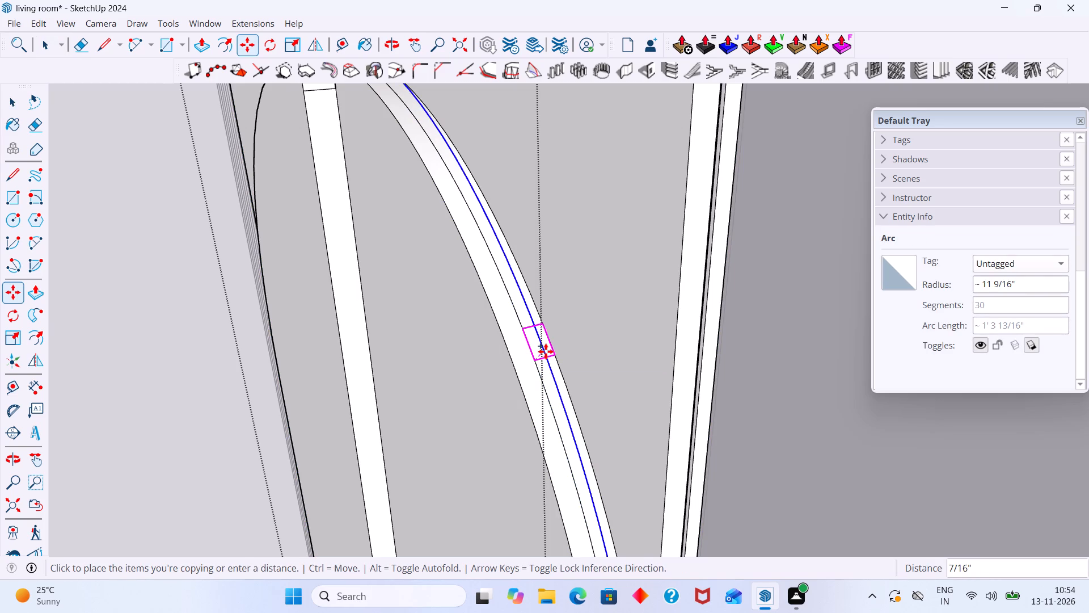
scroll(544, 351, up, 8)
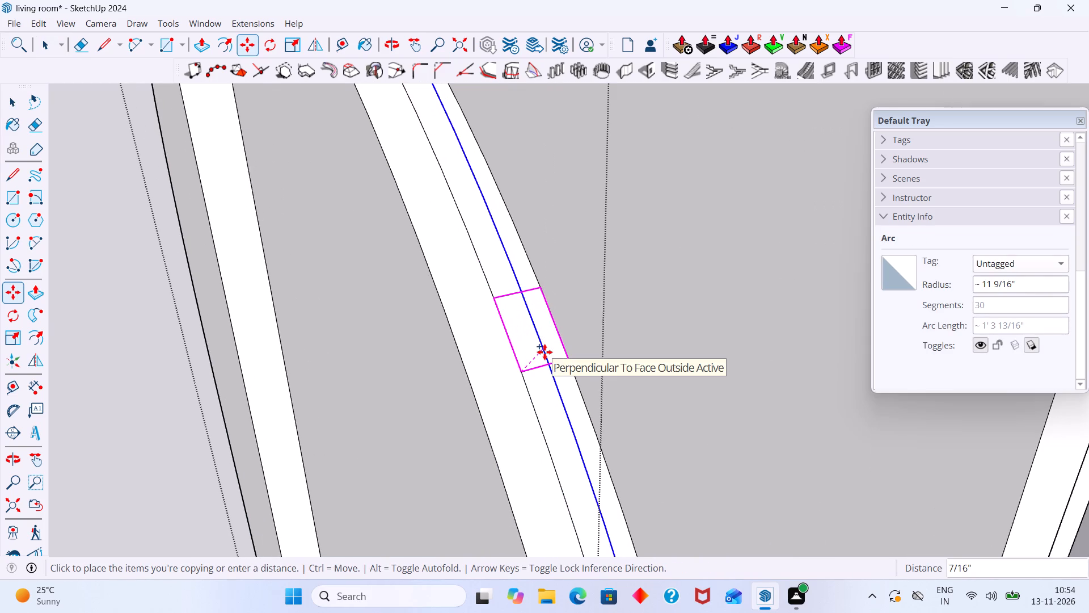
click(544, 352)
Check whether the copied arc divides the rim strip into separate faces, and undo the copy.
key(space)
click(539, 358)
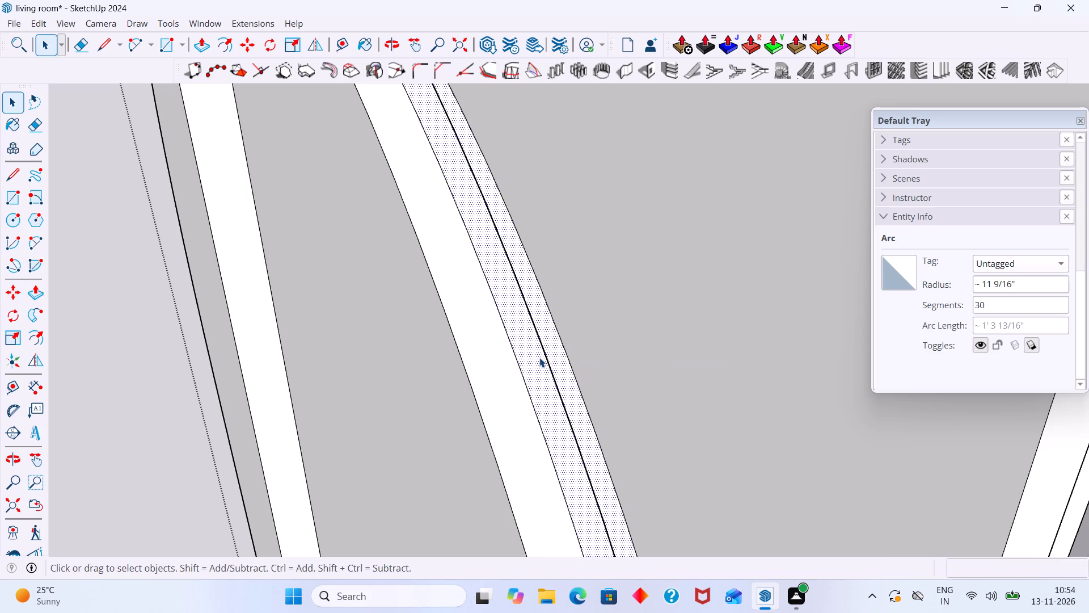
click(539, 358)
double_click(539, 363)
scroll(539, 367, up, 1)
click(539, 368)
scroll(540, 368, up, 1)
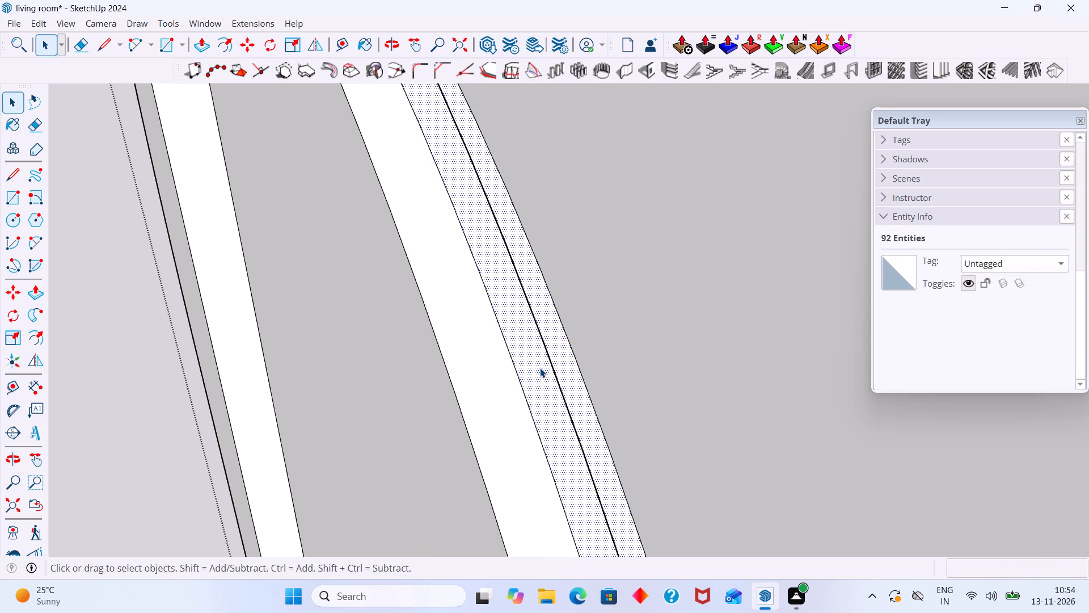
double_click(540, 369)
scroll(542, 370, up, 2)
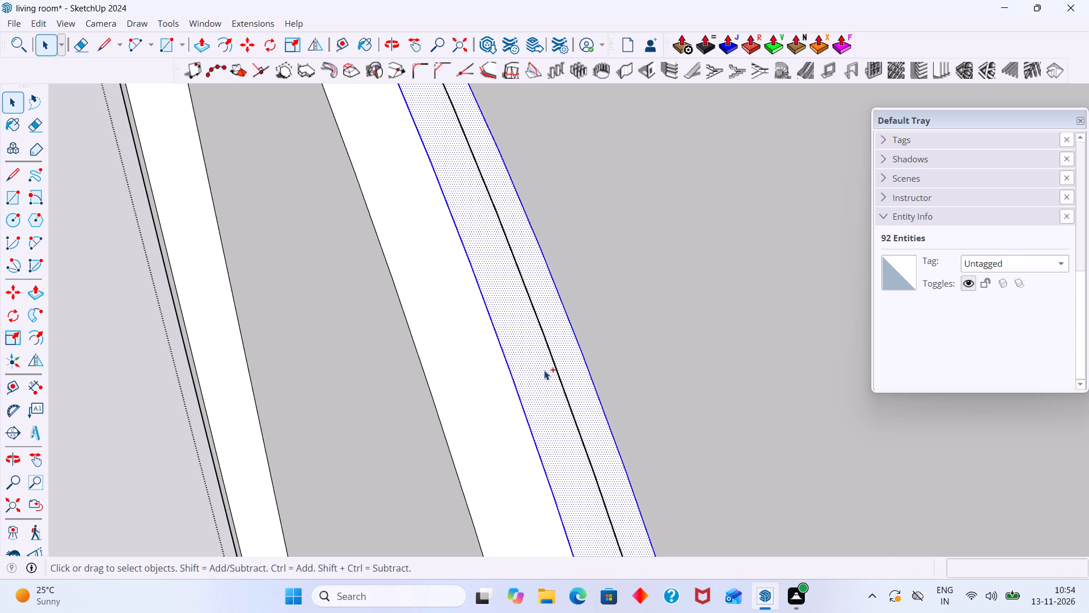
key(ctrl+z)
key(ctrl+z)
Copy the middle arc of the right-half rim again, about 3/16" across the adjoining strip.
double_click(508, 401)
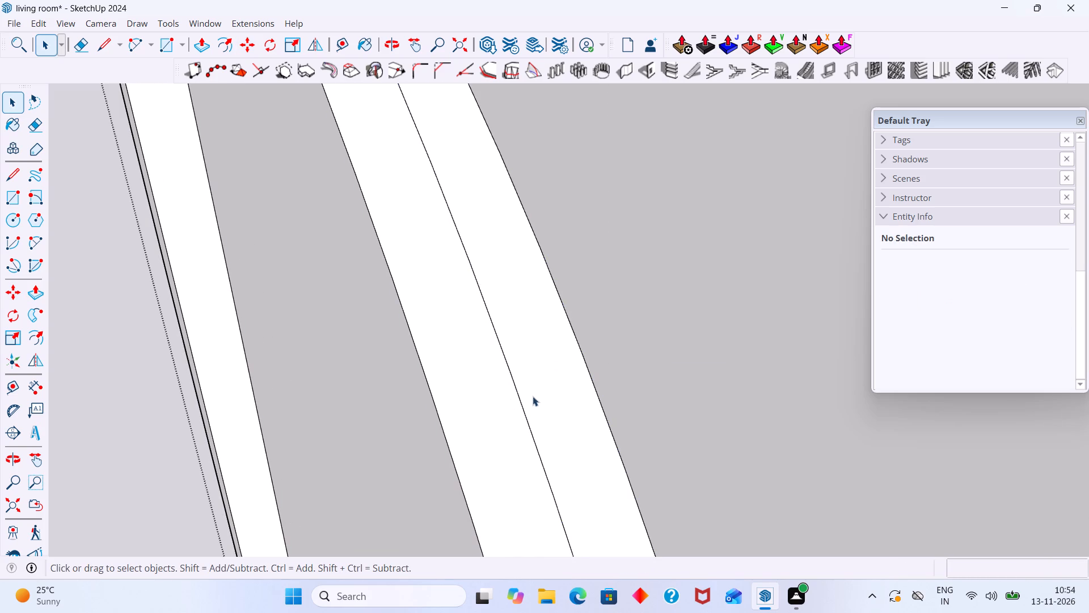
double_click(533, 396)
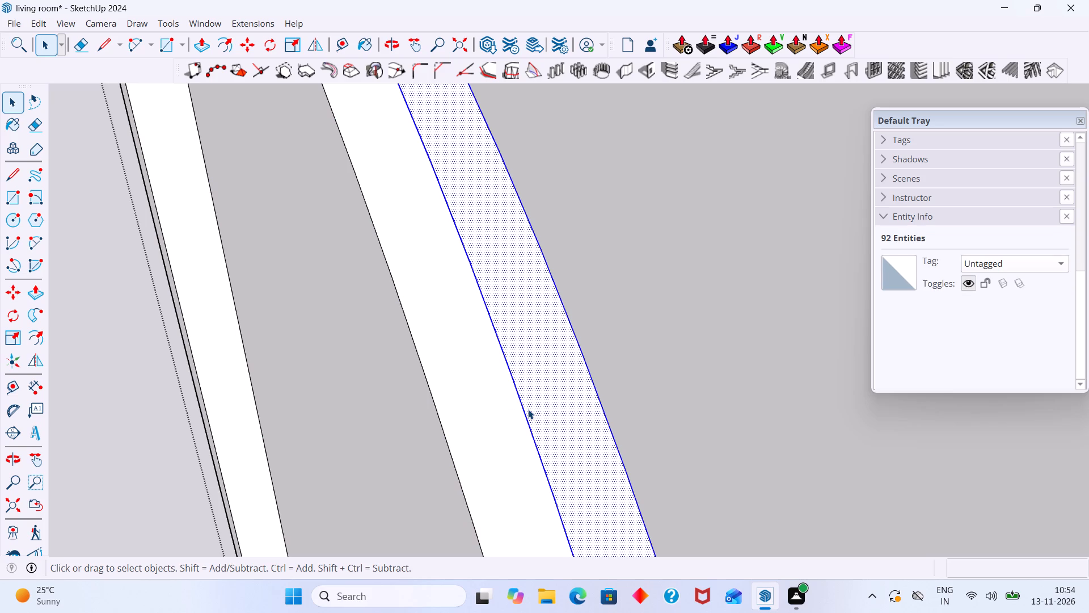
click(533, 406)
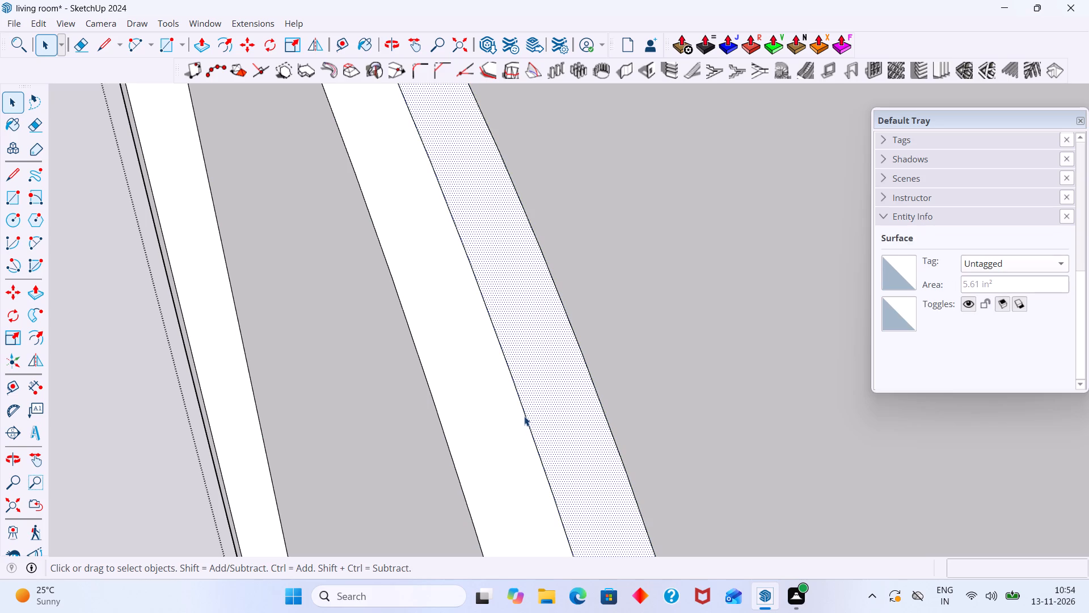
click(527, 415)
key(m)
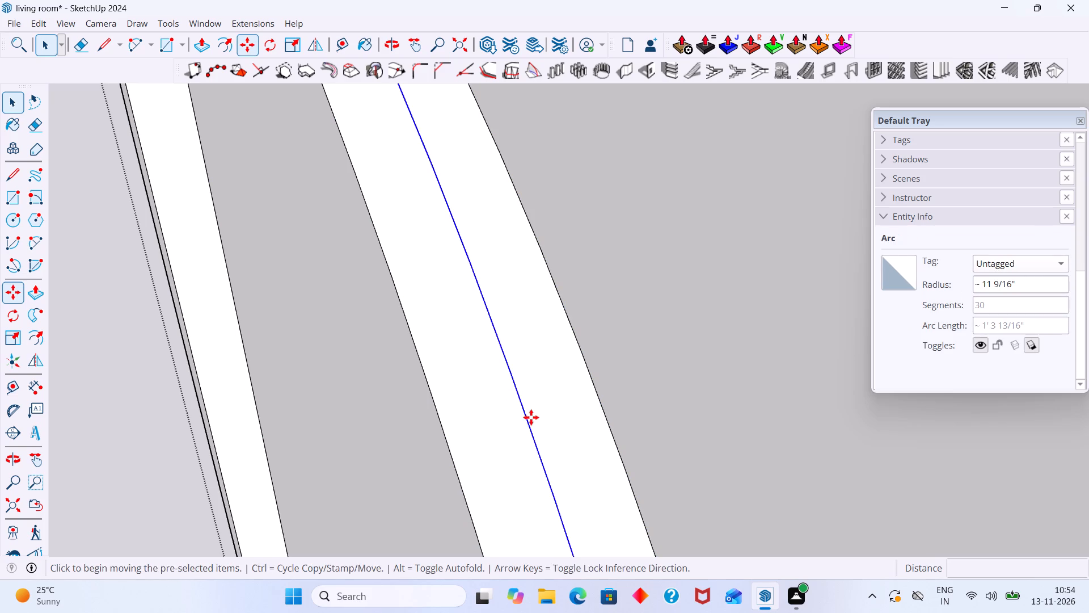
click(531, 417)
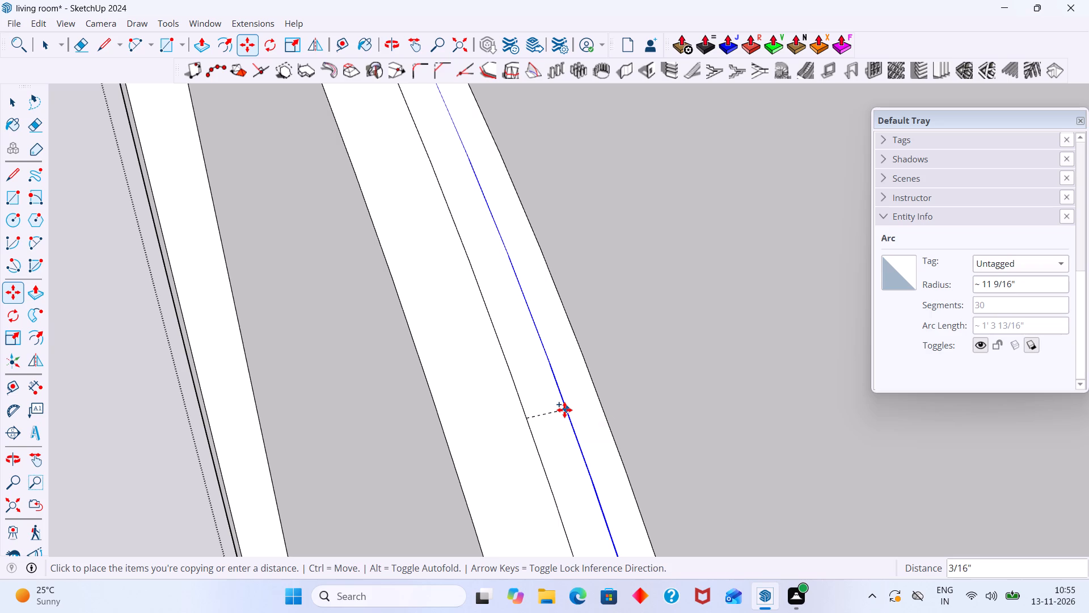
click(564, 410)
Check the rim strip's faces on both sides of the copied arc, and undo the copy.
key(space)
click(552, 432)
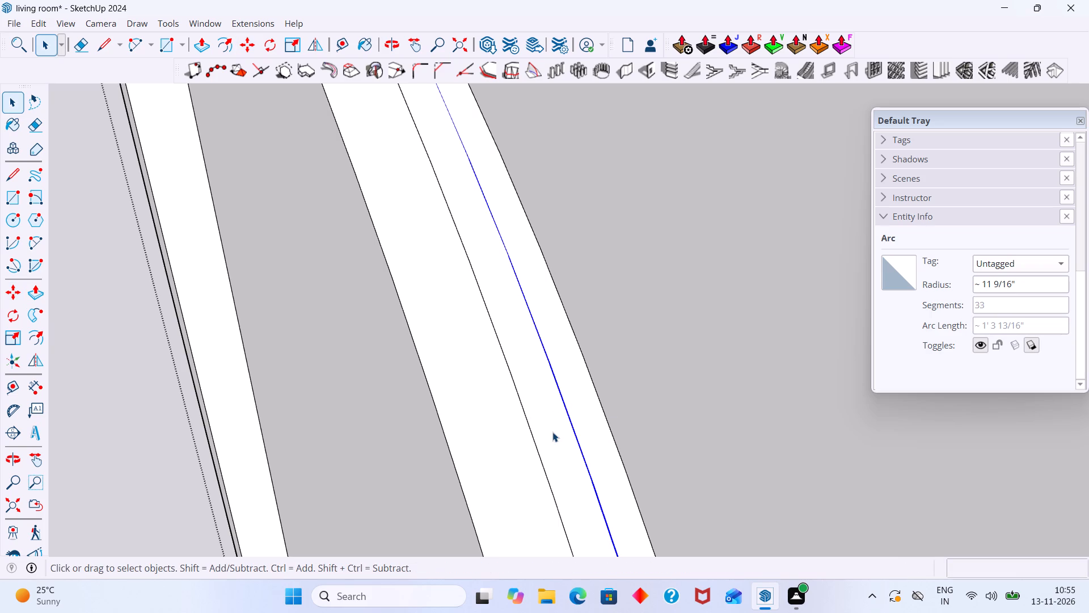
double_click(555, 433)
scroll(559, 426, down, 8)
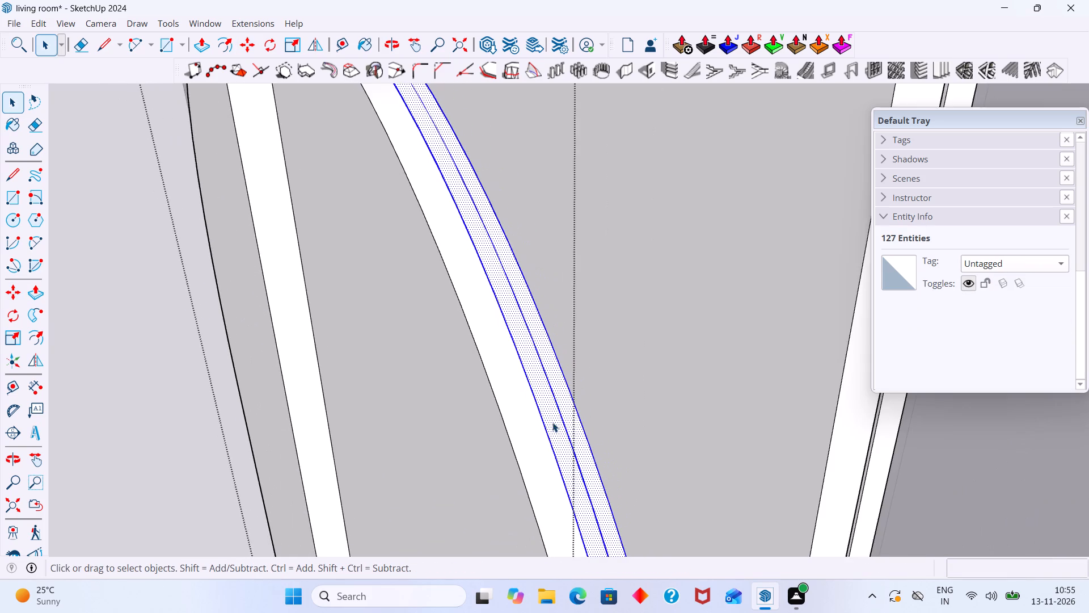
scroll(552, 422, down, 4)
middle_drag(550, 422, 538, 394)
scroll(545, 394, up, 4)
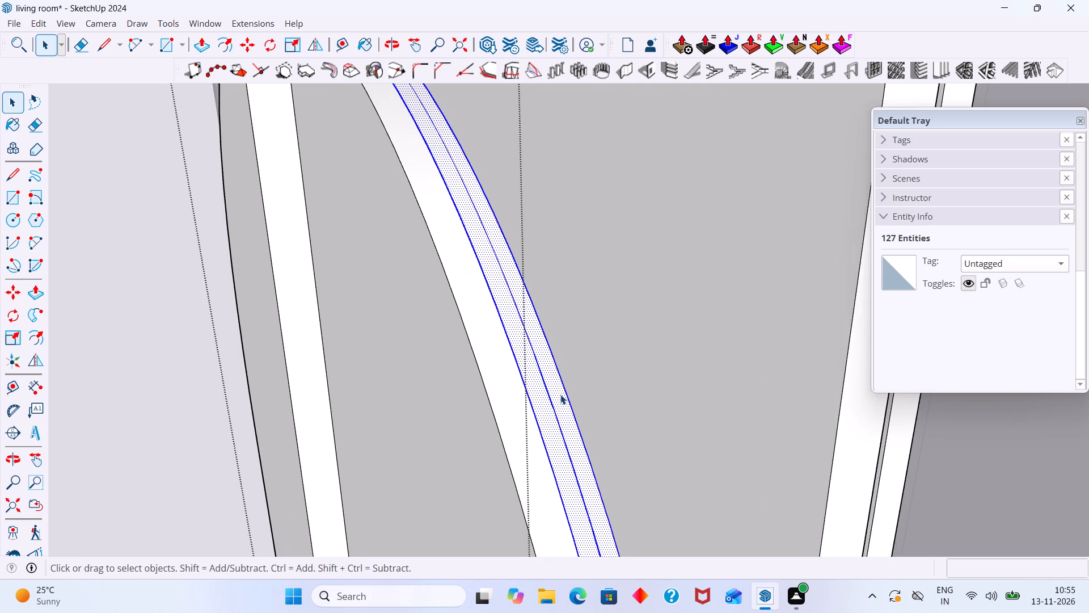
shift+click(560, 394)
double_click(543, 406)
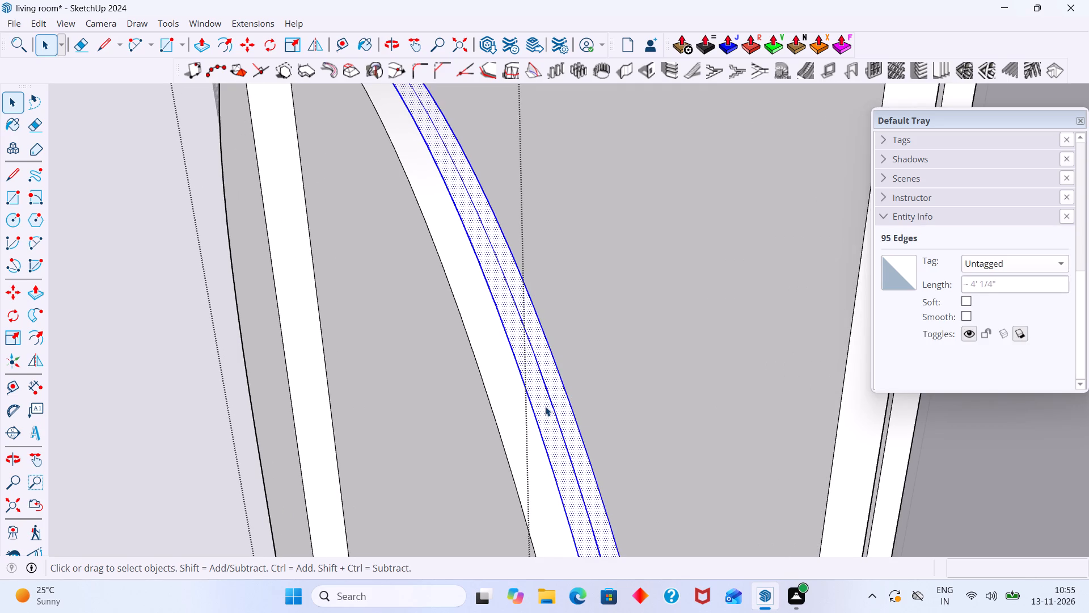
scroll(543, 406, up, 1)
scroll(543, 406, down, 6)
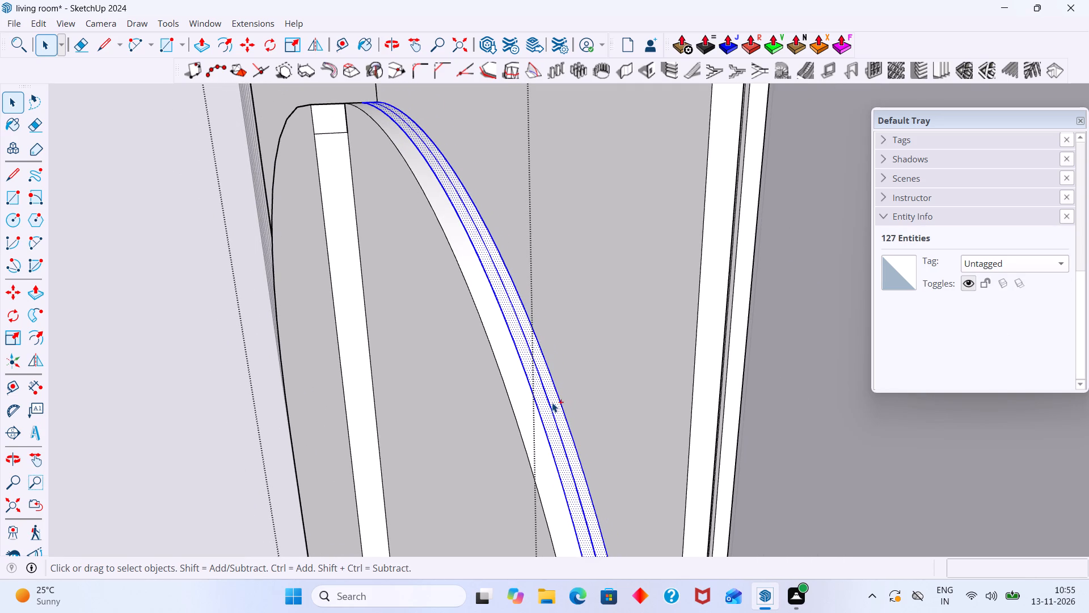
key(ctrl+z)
Leave the panel group and reopen it at the lower end of the small arch's right-half rim.
scroll(552, 404, down, 17)
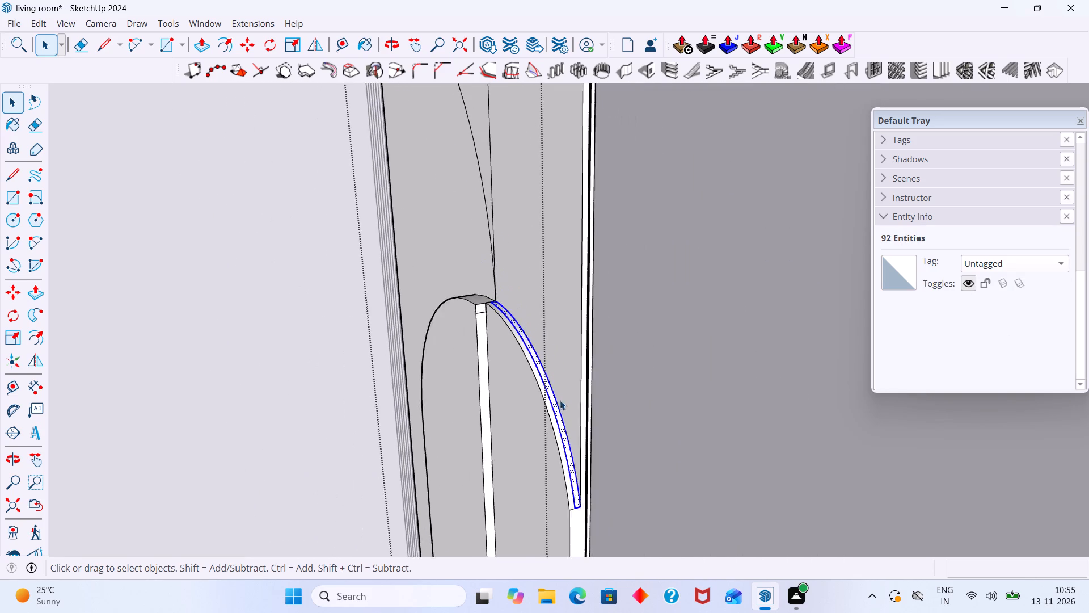
scroll(560, 400, down, 12)
click(660, 217)
scroll(564, 419, up, 3)
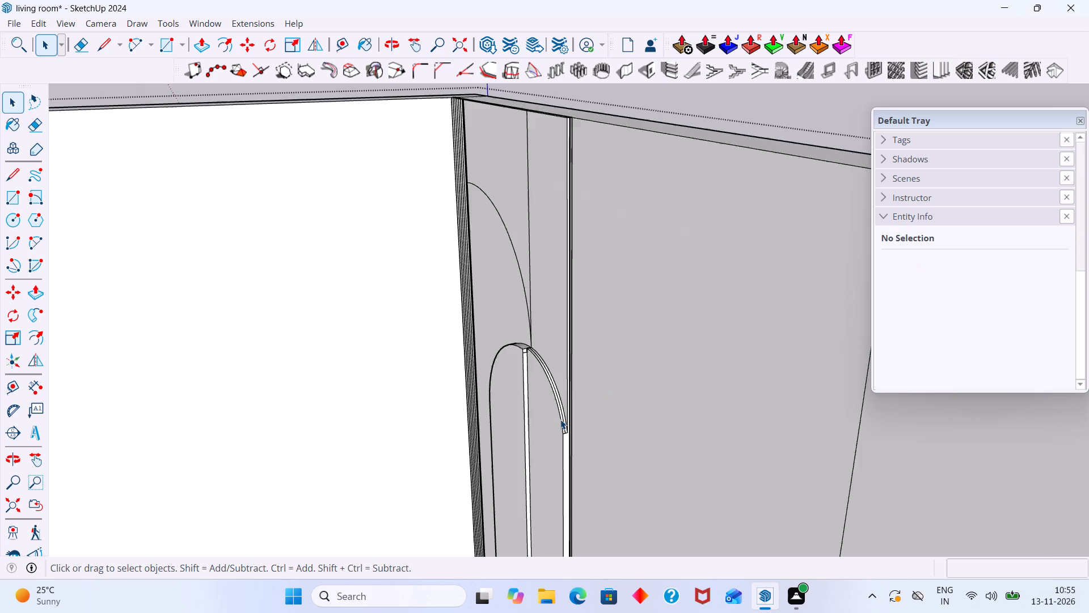
scroll(560, 419, up, 13)
middle_drag(562, 423, 516, 434)
scroll(531, 428, up, 5)
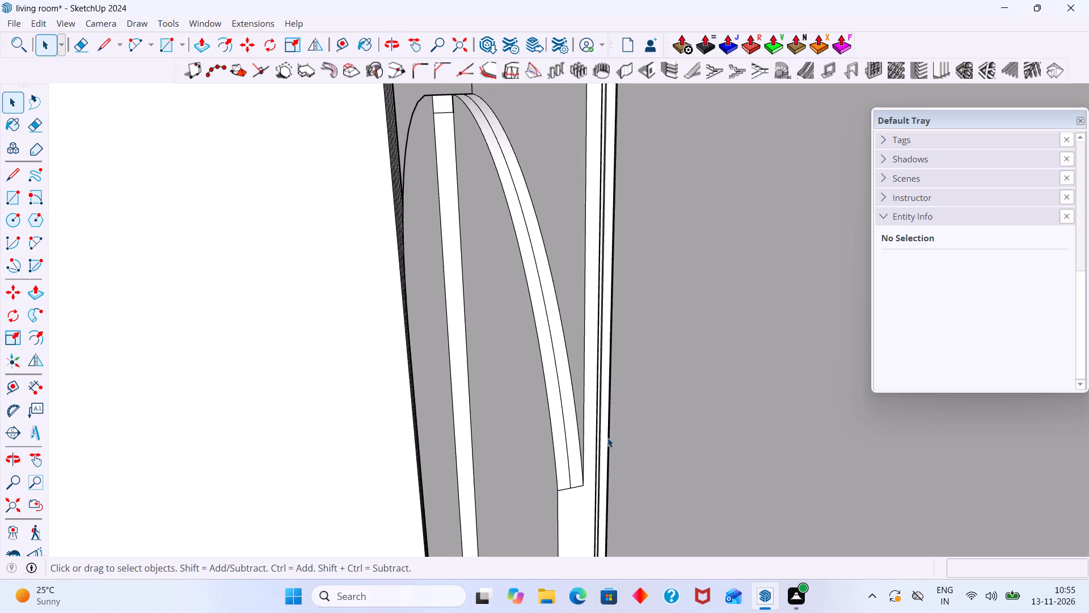
scroll(607, 438, up, 6)
click(548, 465)
double_click(548, 464)
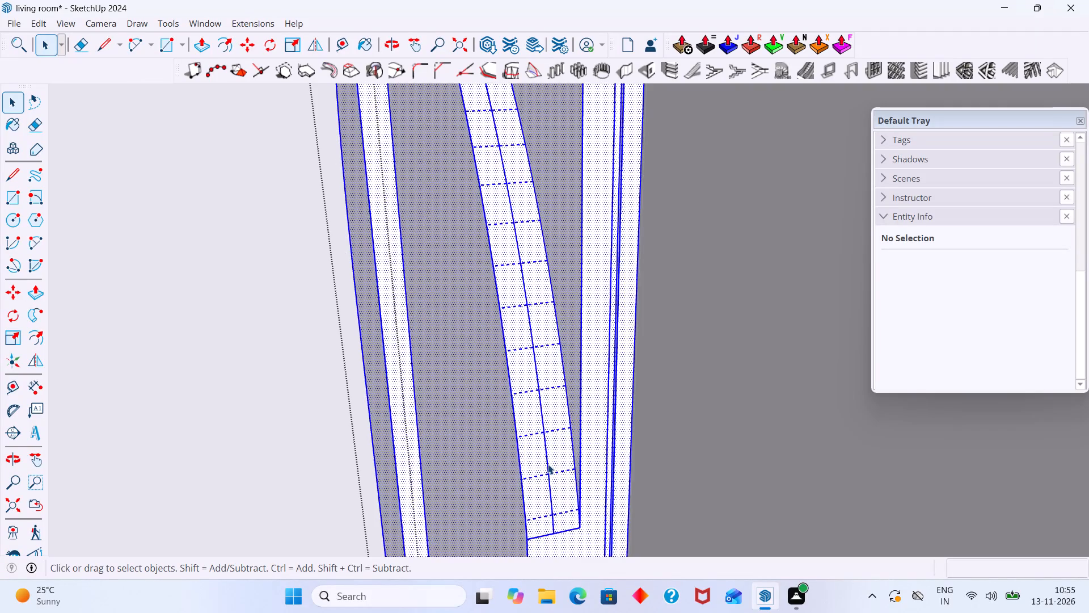
click(548, 464)
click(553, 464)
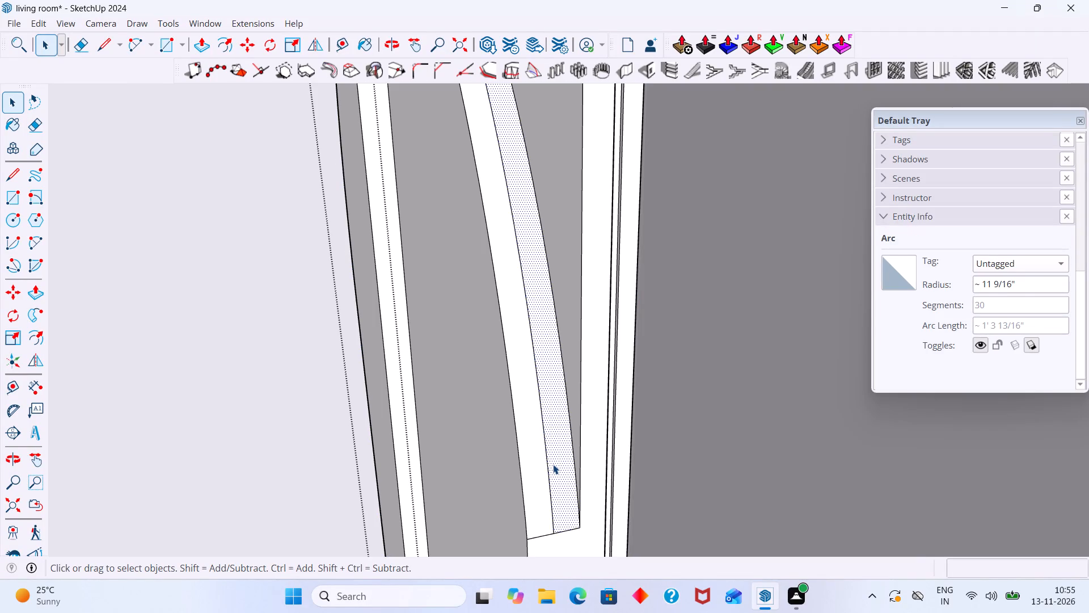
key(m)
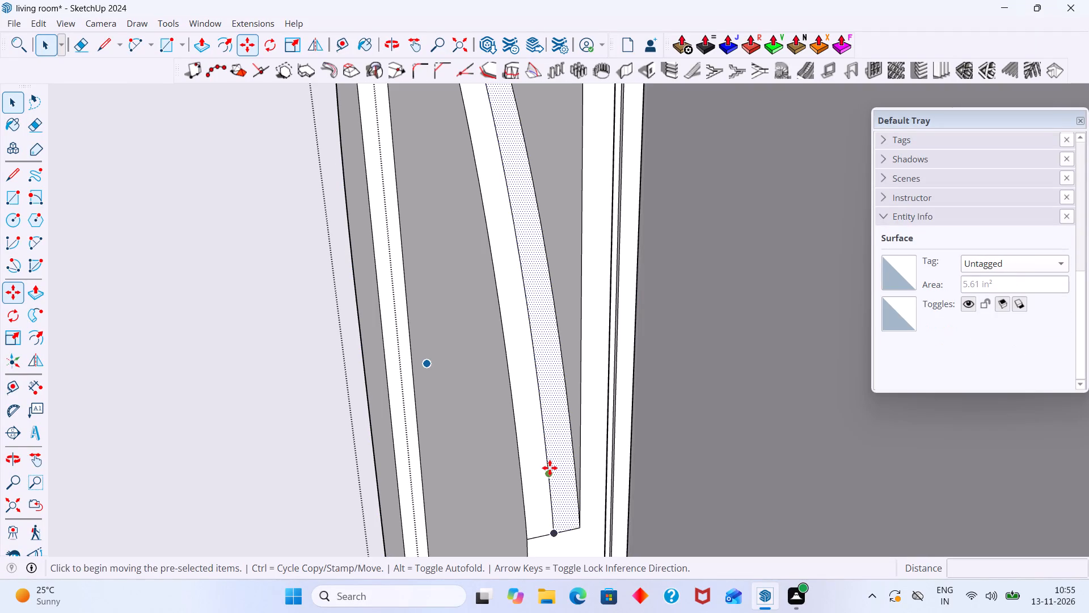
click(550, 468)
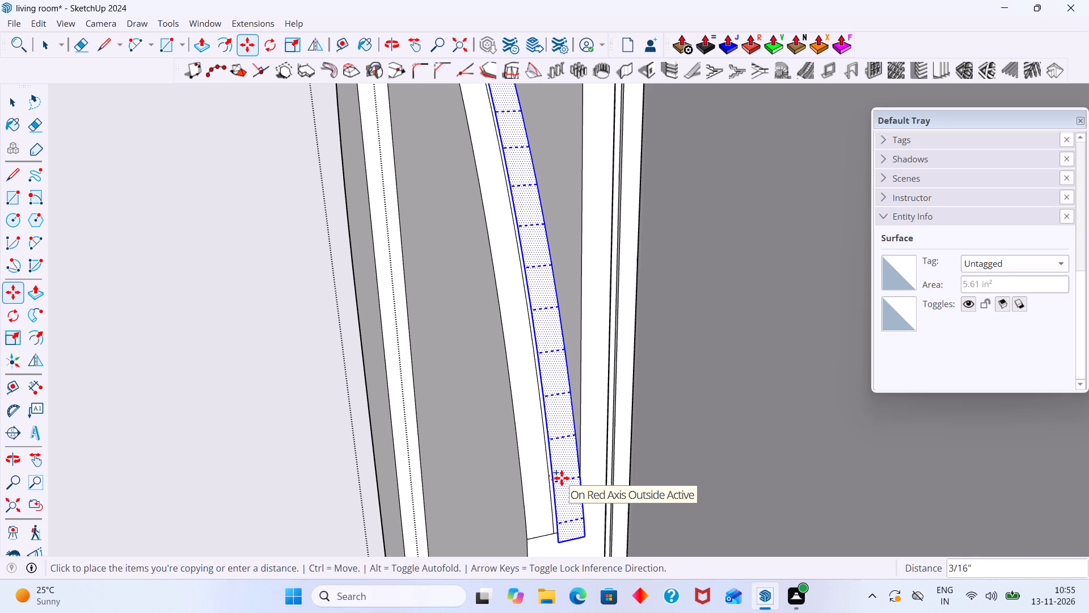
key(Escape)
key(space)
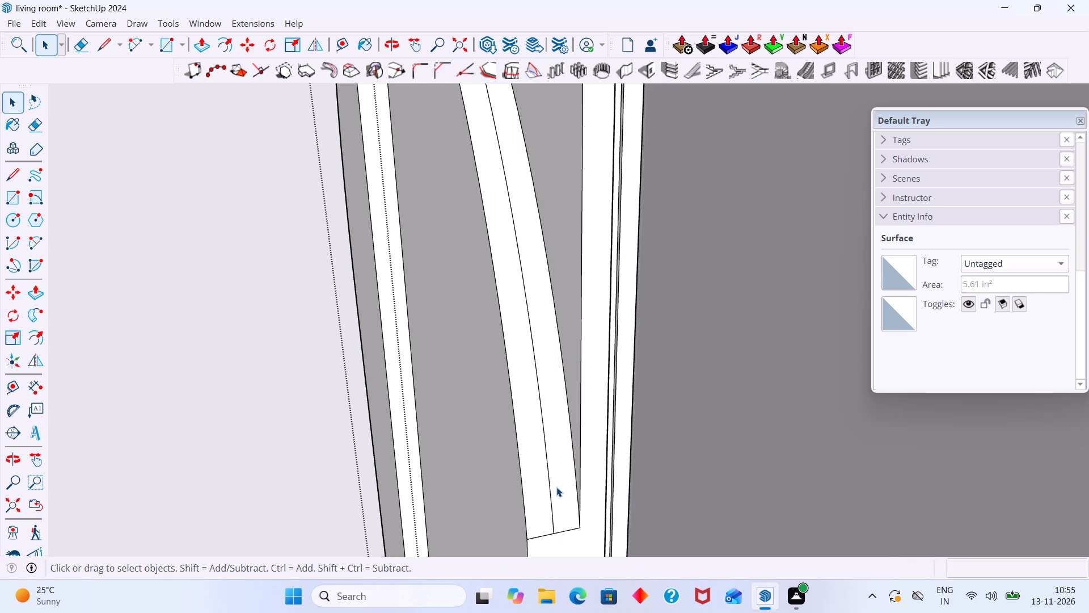
Copy the middle arc of the small arch's right-half rim about 3/16" across the adjoining strip, locked to the green axis.
click(555, 493)
triple_click(555, 493)
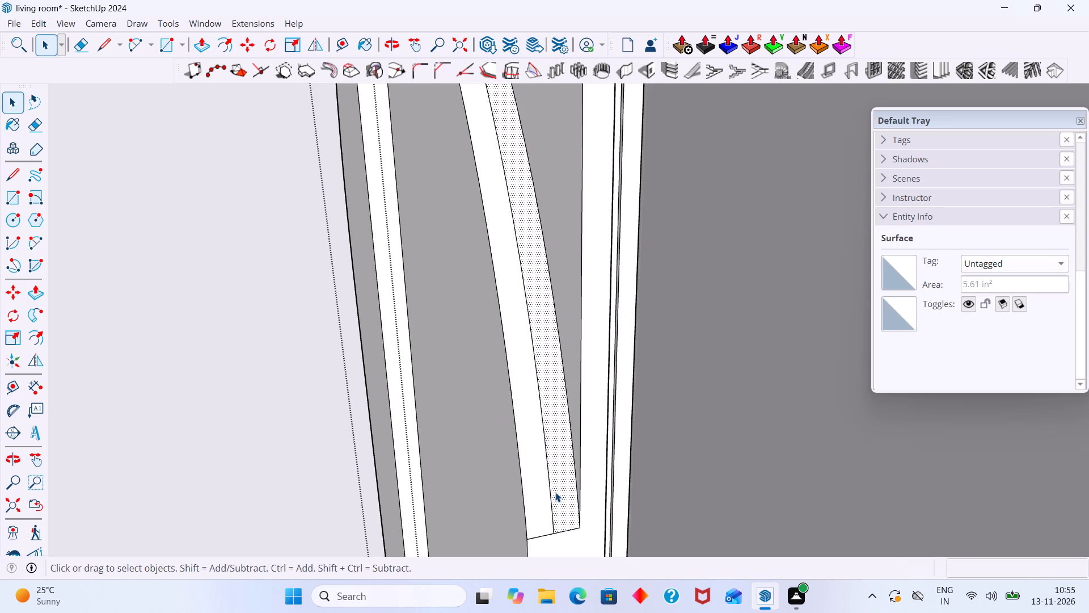
click(556, 492)
click(547, 496)
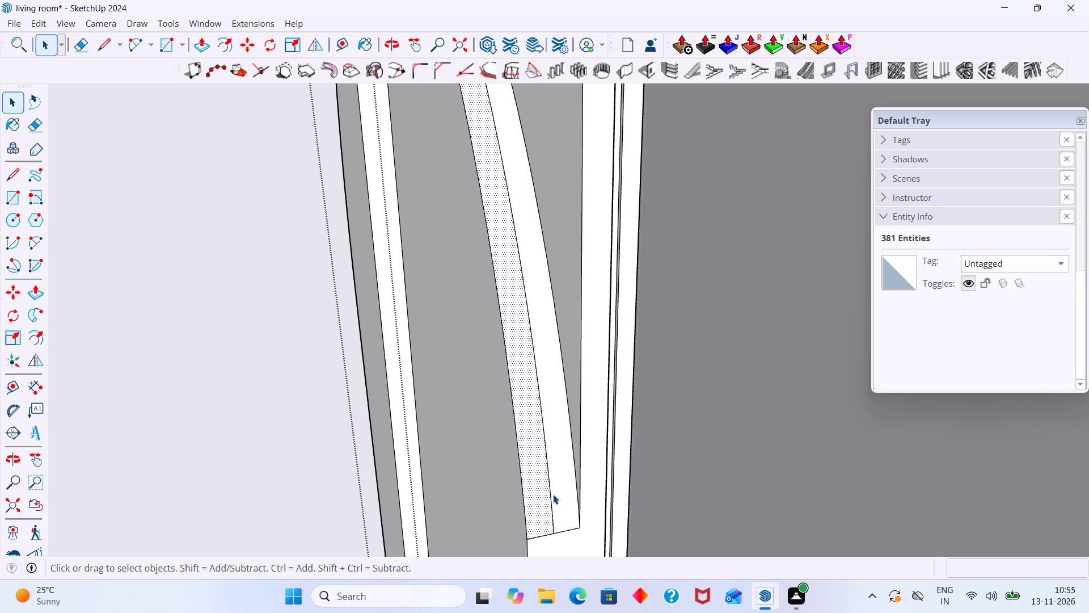
click(554, 494)
click(552, 496)
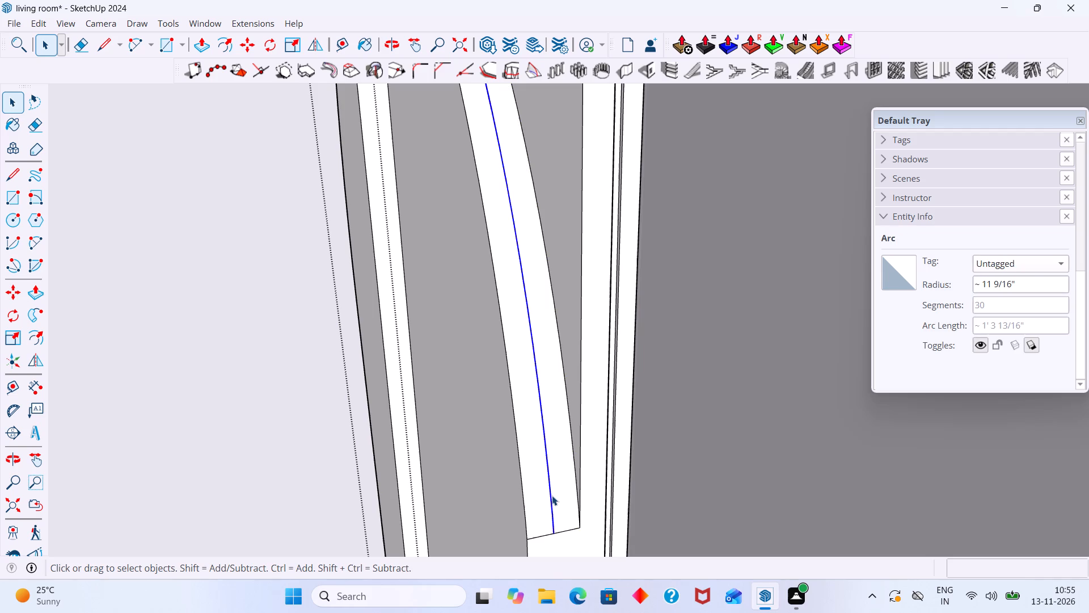
key(m)
click(552, 496)
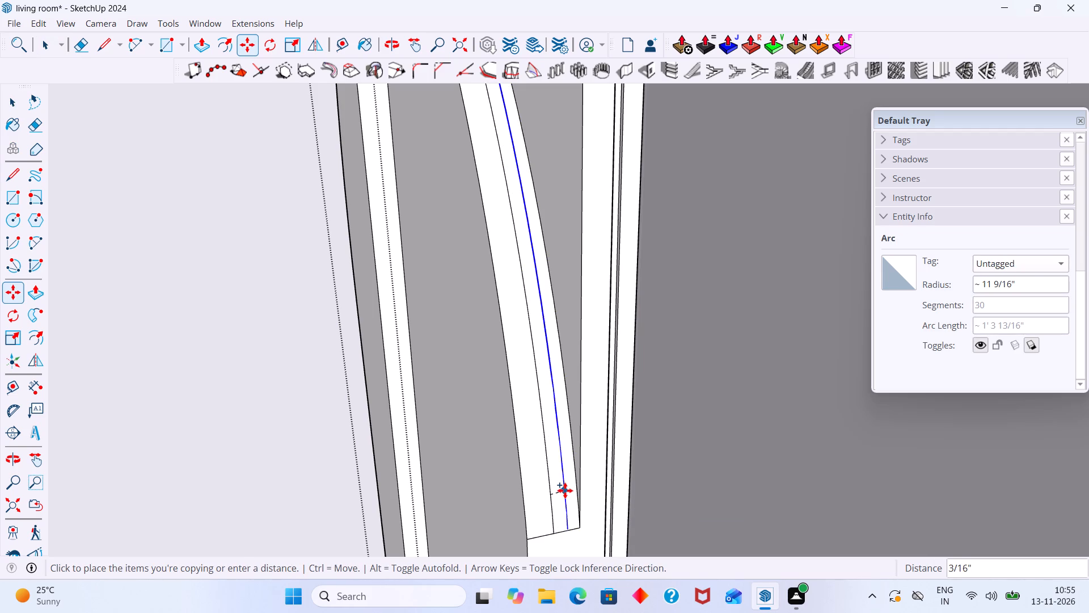
key(Right)
key(Left)
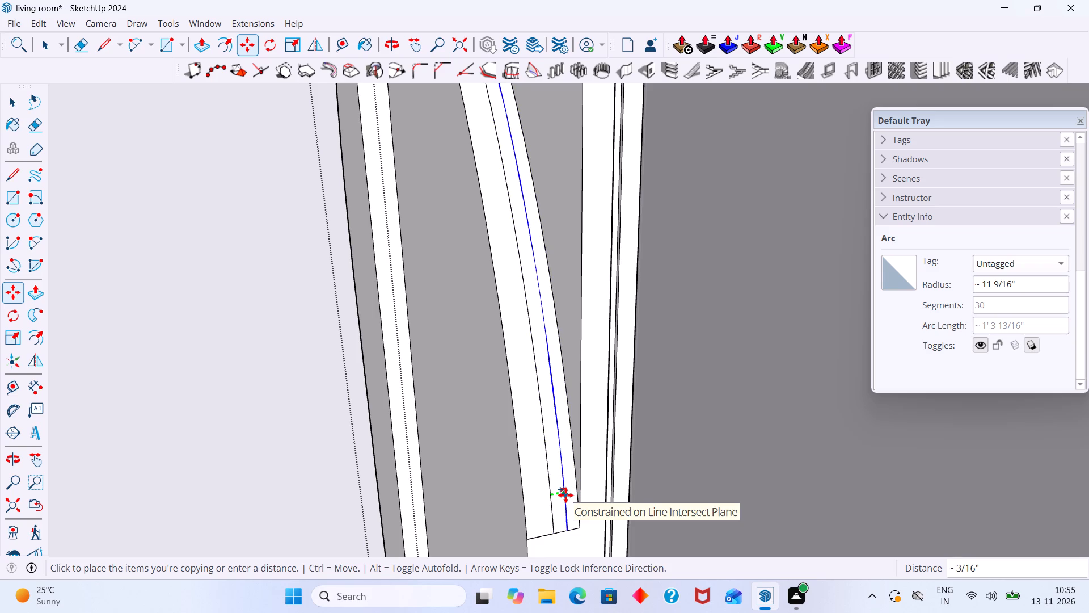
click(565, 495)
key(space)
Recess the narrow rim strip between the middle arc and its copy about 1/16" with Round Push Pull, and leave the panel group.
click(562, 499)
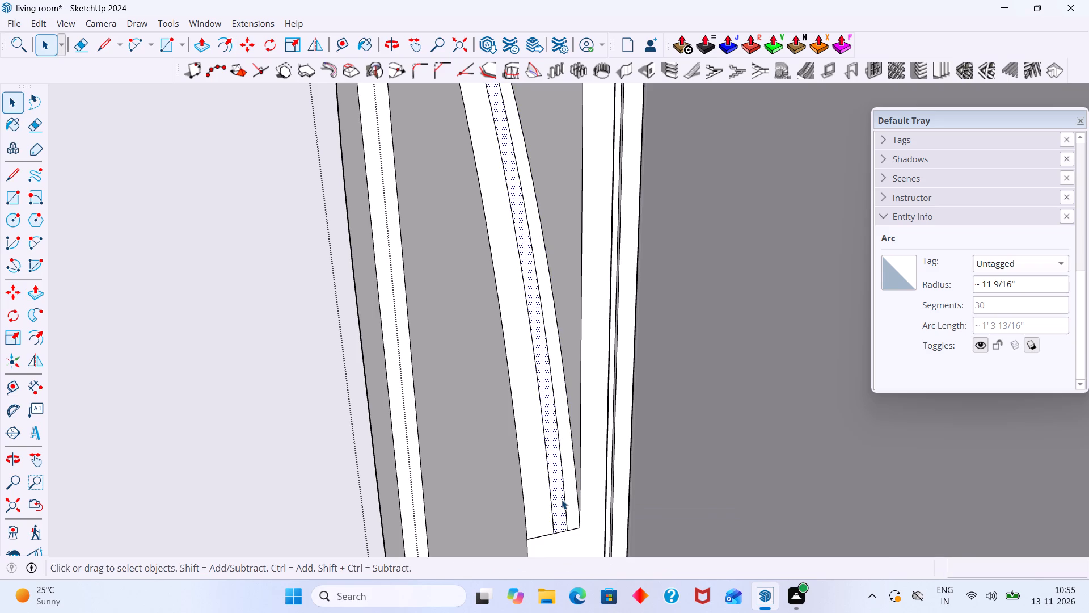
key(p)
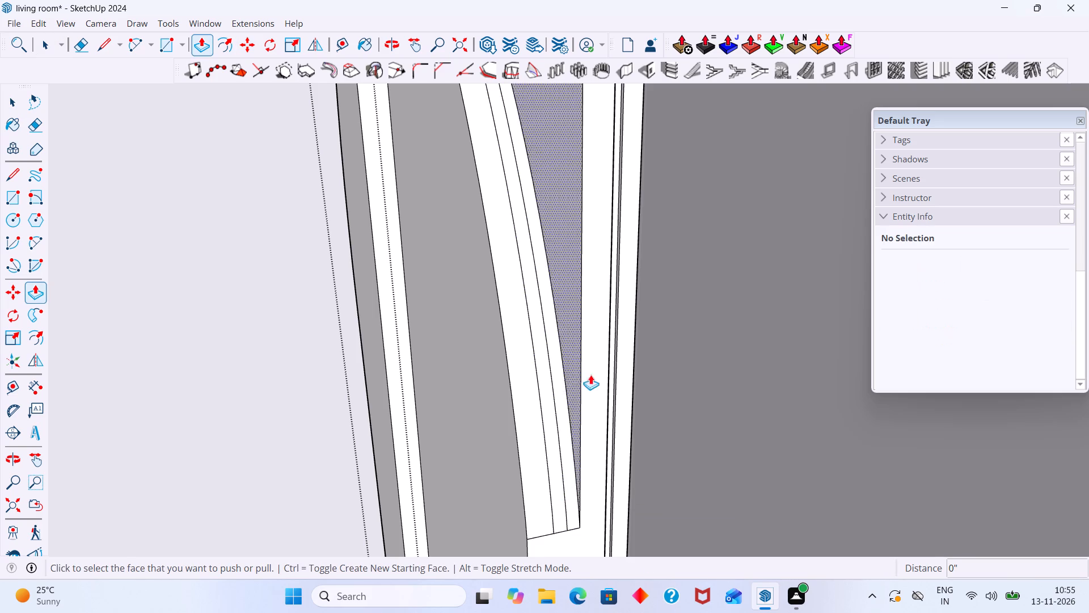
click(748, 53)
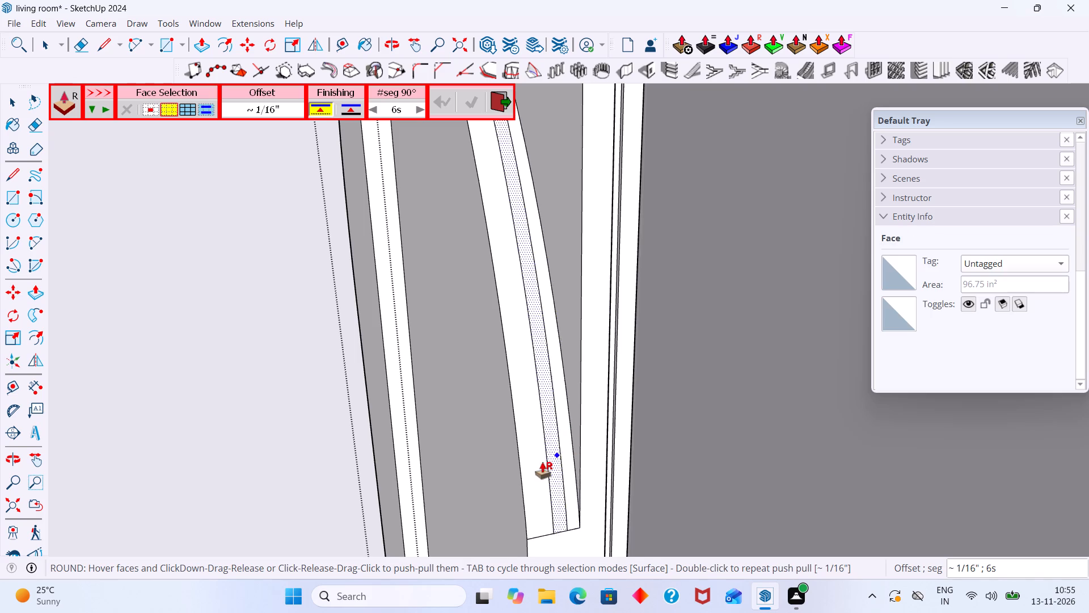
scroll(542, 464, up, 5)
click(560, 461)
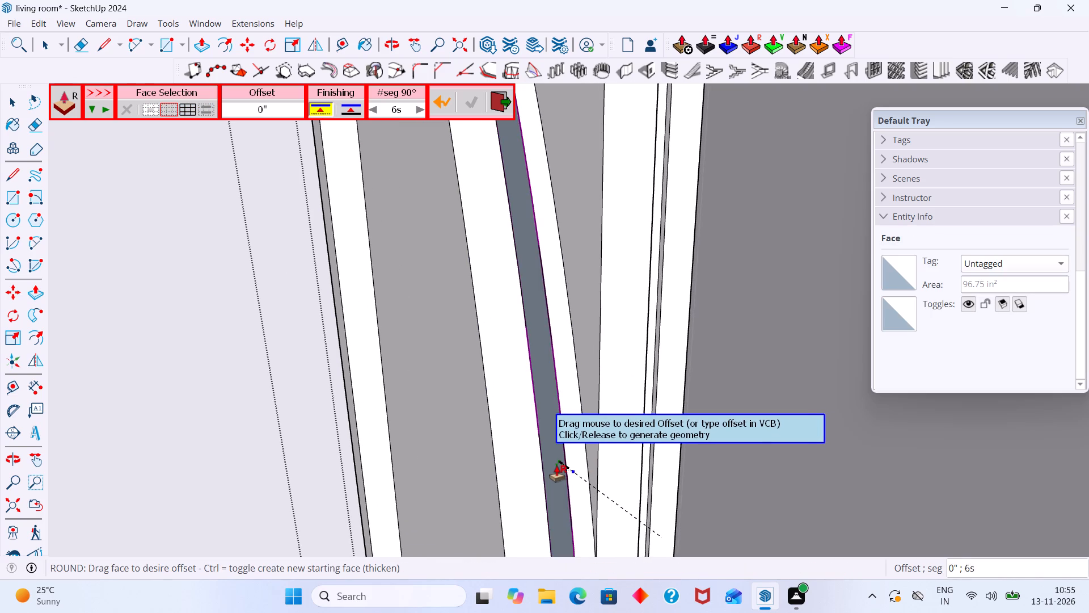
scroll(556, 466, up, 3)
middle_drag(547, 464, 478, 469)
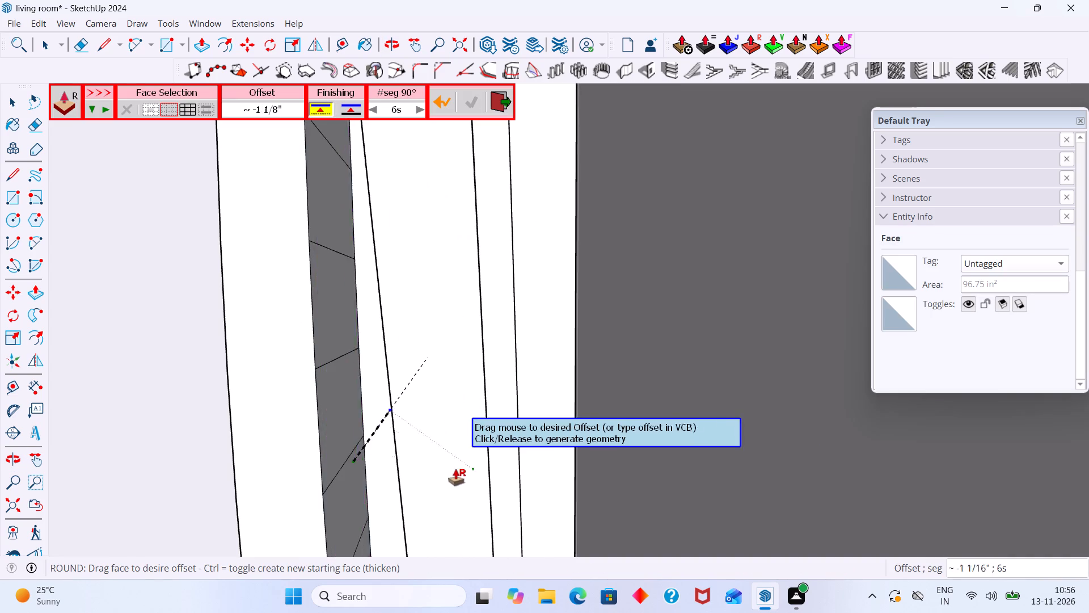
scroll(432, 469, down, 2)
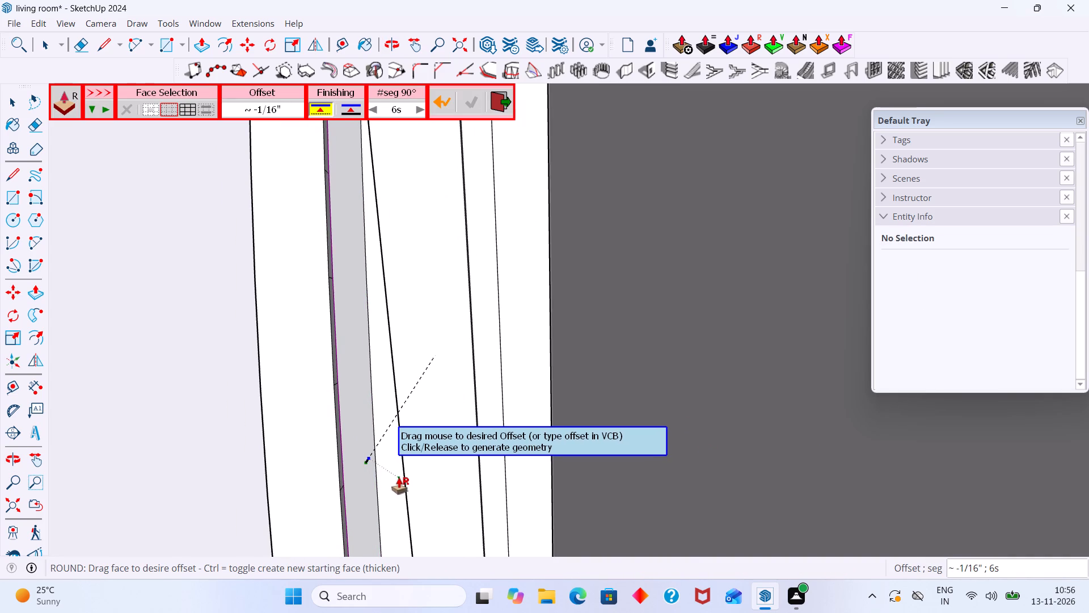
click(399, 478)
key(space)
scroll(401, 477, down, 14)
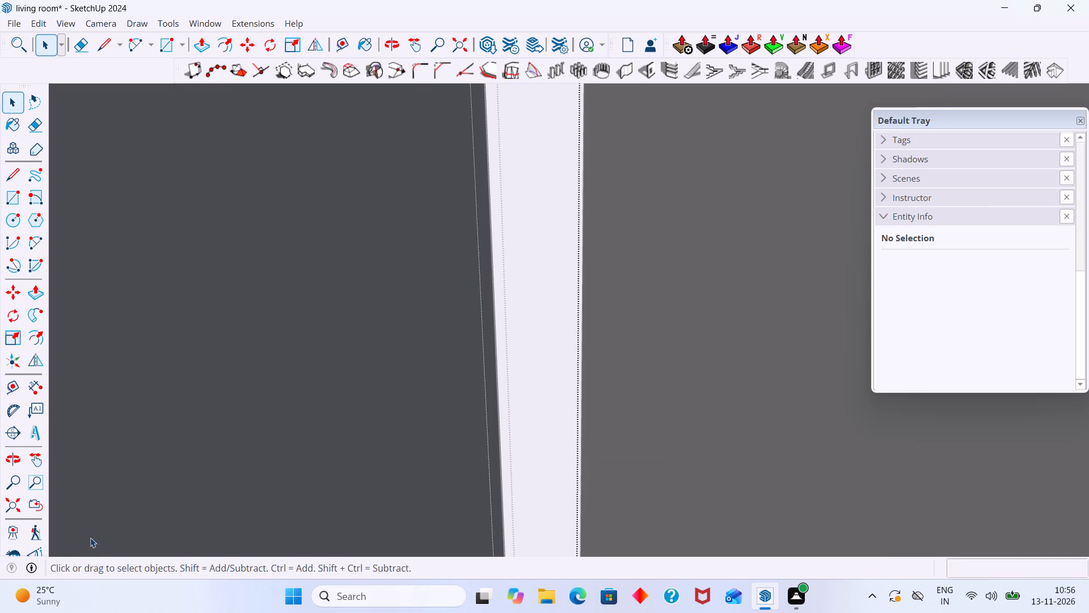
click(20, 506)
scroll(463, 393, down, 4)
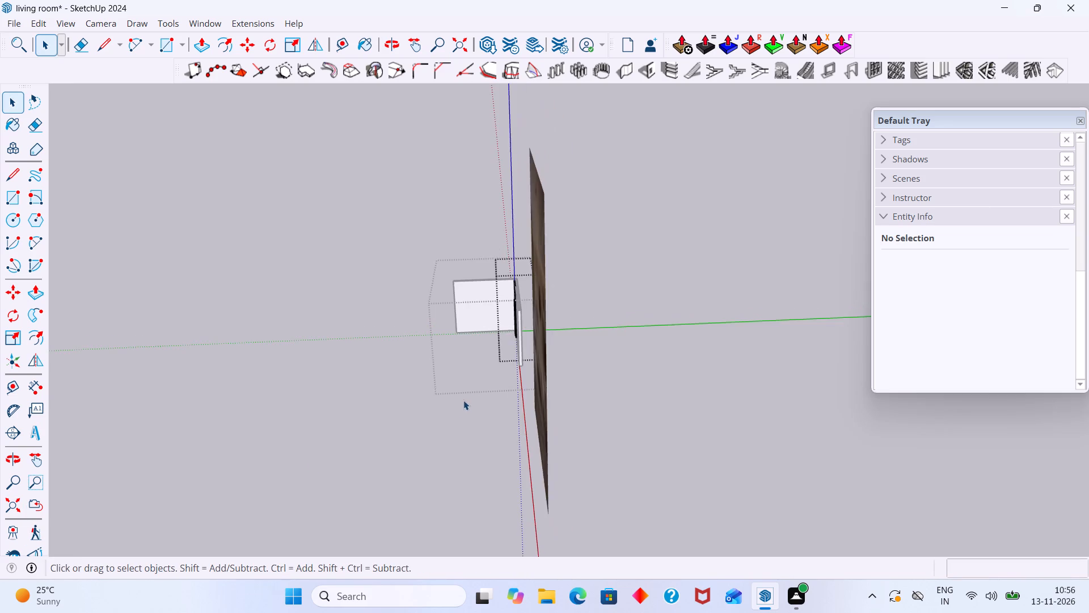
click(461, 405)
Reopen the panel group at the small arch's rim and Round Push Pull the narrow middle strip another -1/16" or so.
middle_drag(506, 380, 666, 373)
scroll(422, 364, up, 20)
scroll(422, 364, up, 1)
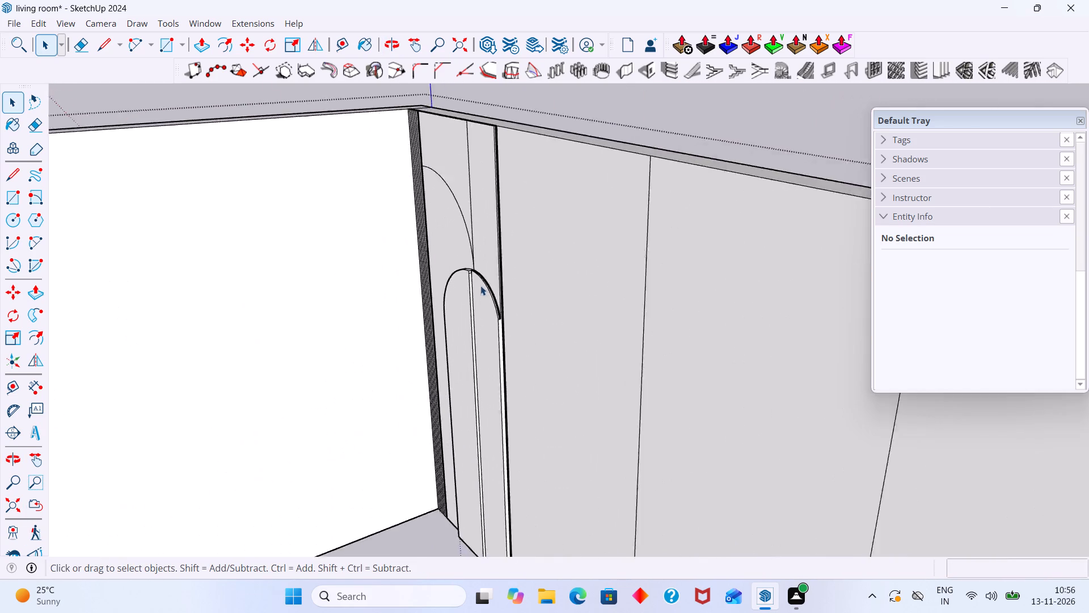
scroll(480, 285, up, 12)
middle_drag(496, 295, 500, 350)
scroll(515, 300, up, 15)
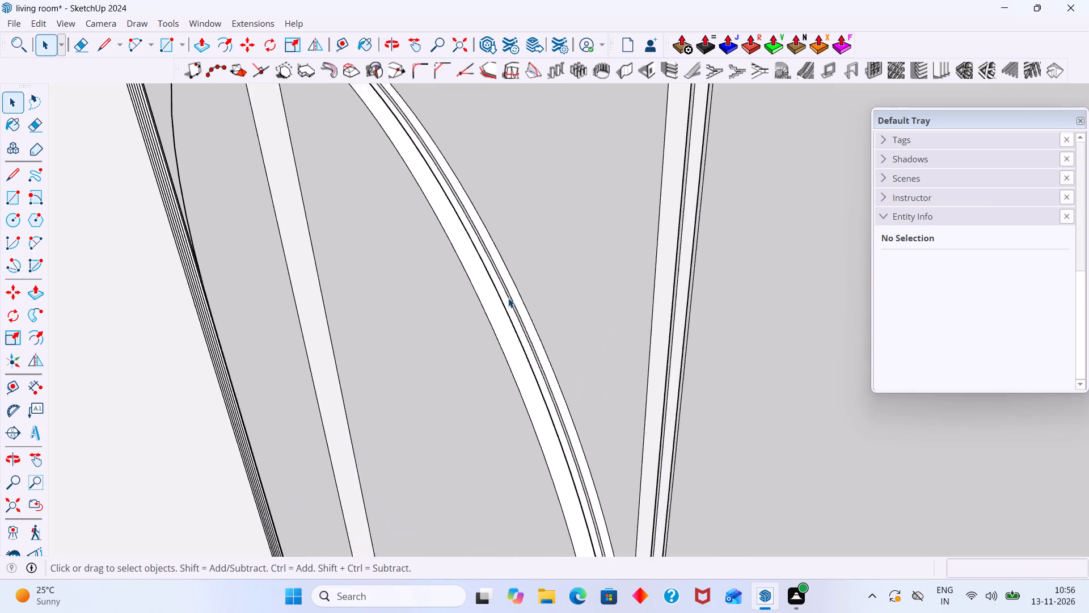
scroll(508, 298, up, 11)
middle_drag(490, 343, 436, 343)
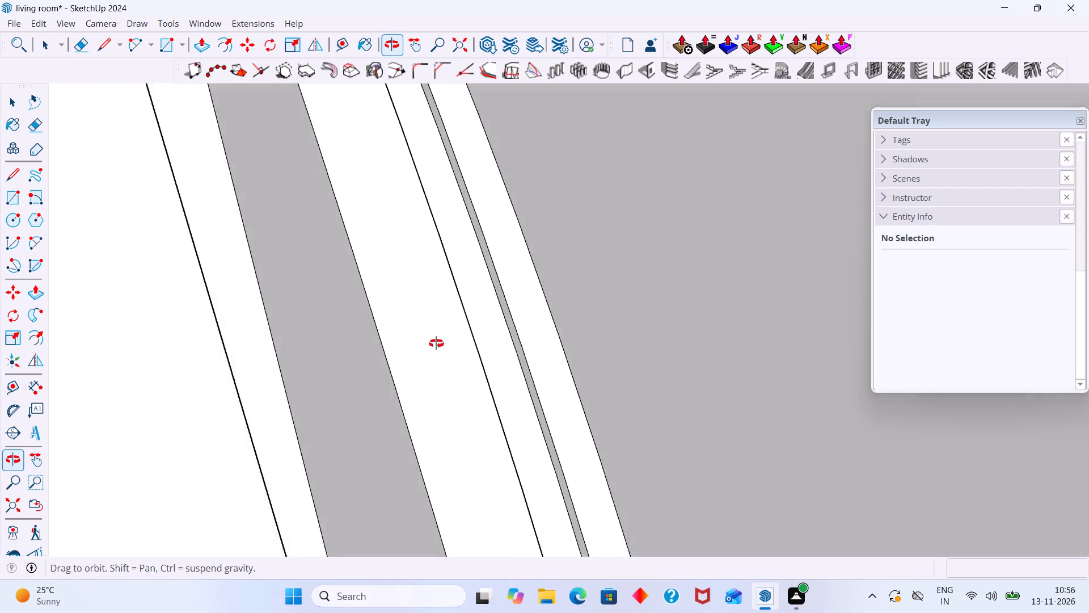
middle_drag(436, 343, 419, 257)
scroll(419, 297, up, 1)
scroll(463, 276, down, 6)
scroll(488, 306, up, 8)
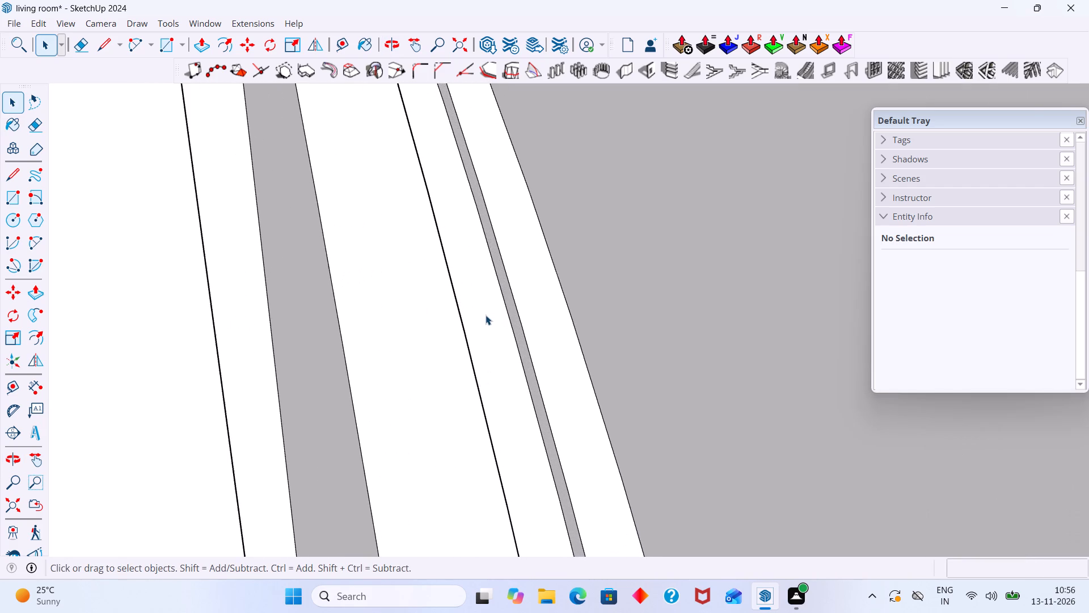
click(486, 315)
double_click(486, 315)
click(487, 318)
click(488, 317)
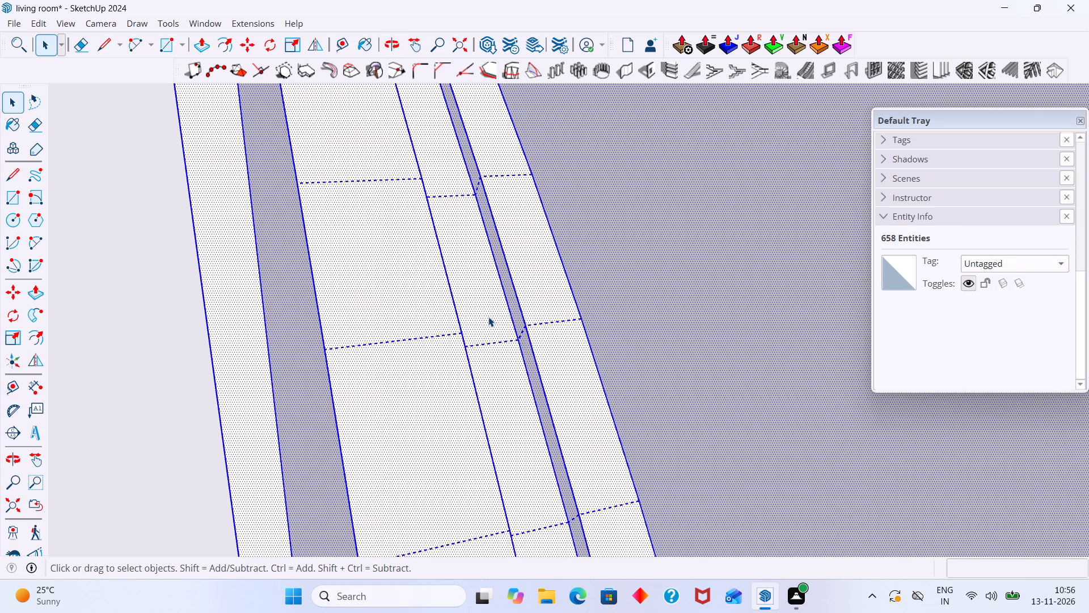
click(742, 42)
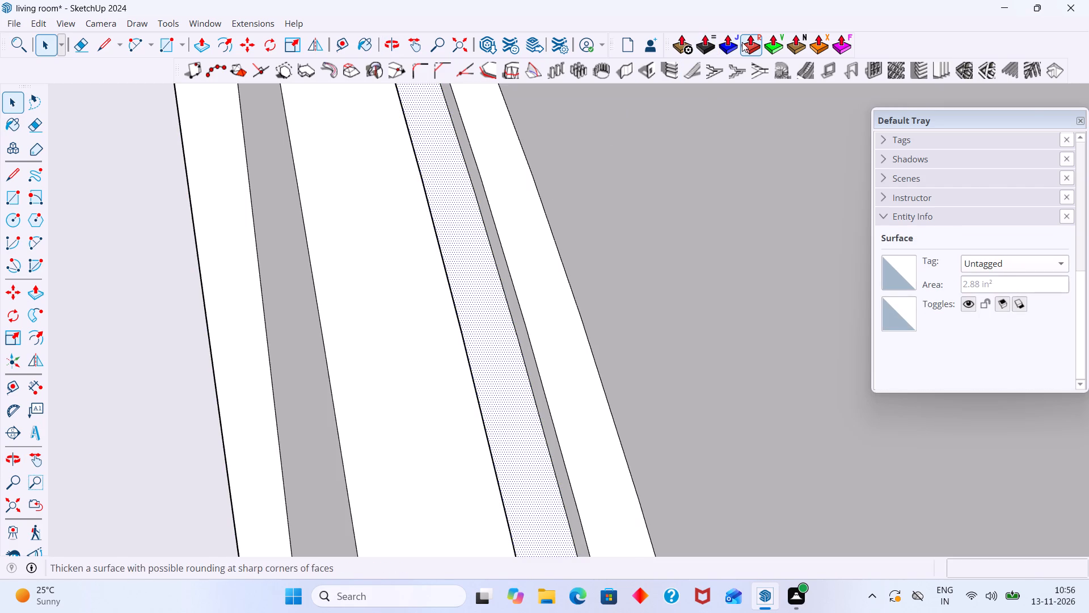
click(504, 335)
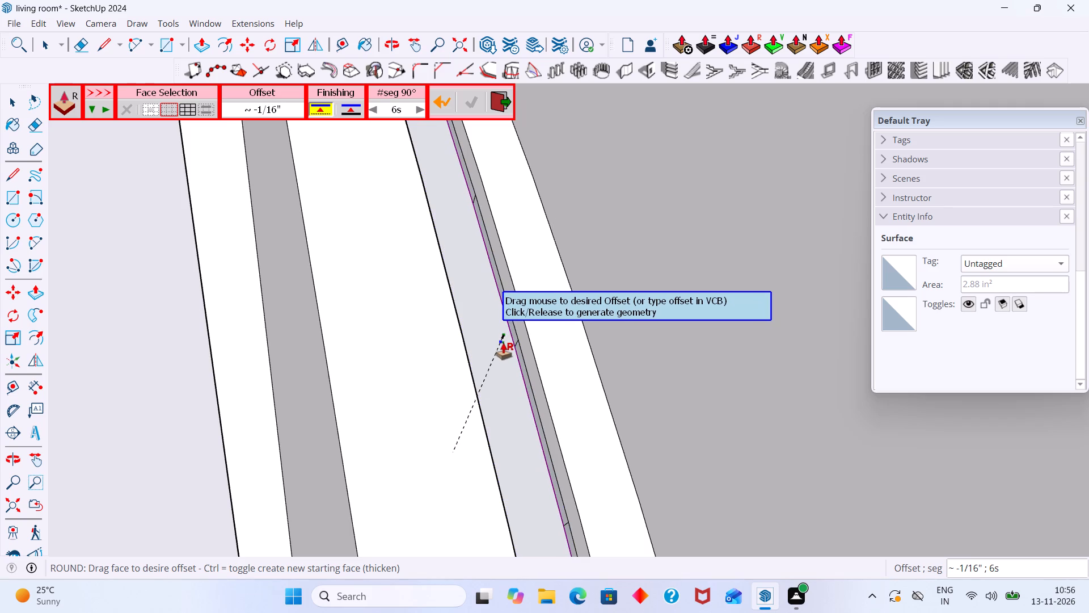
click(503, 343)
key(space)
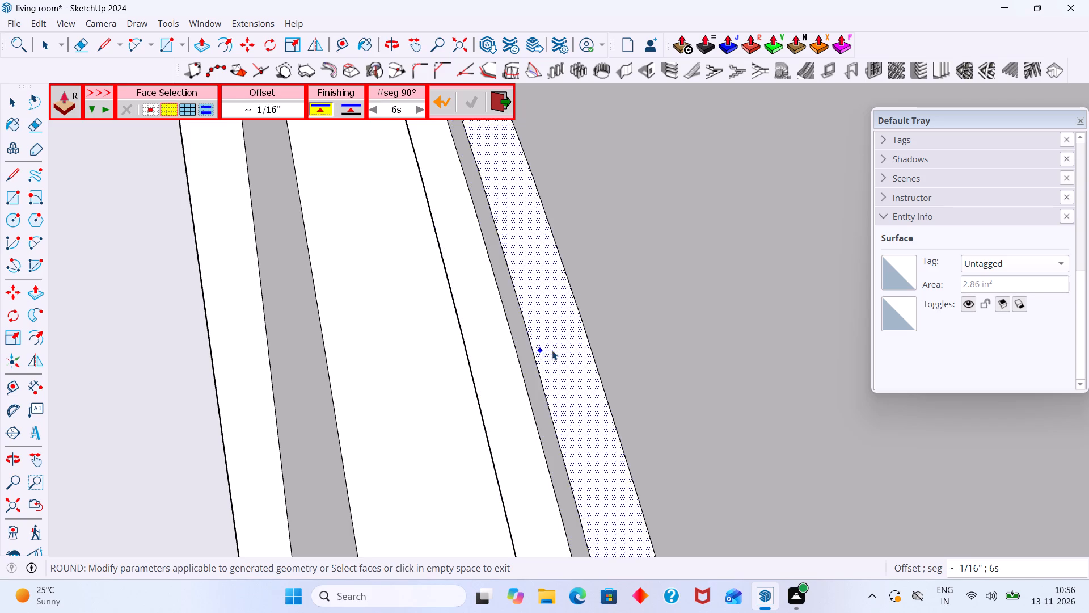
Pull the rim strip beyond the copied arc outward about 1/8" with Round Push Pull.
click(557, 354)
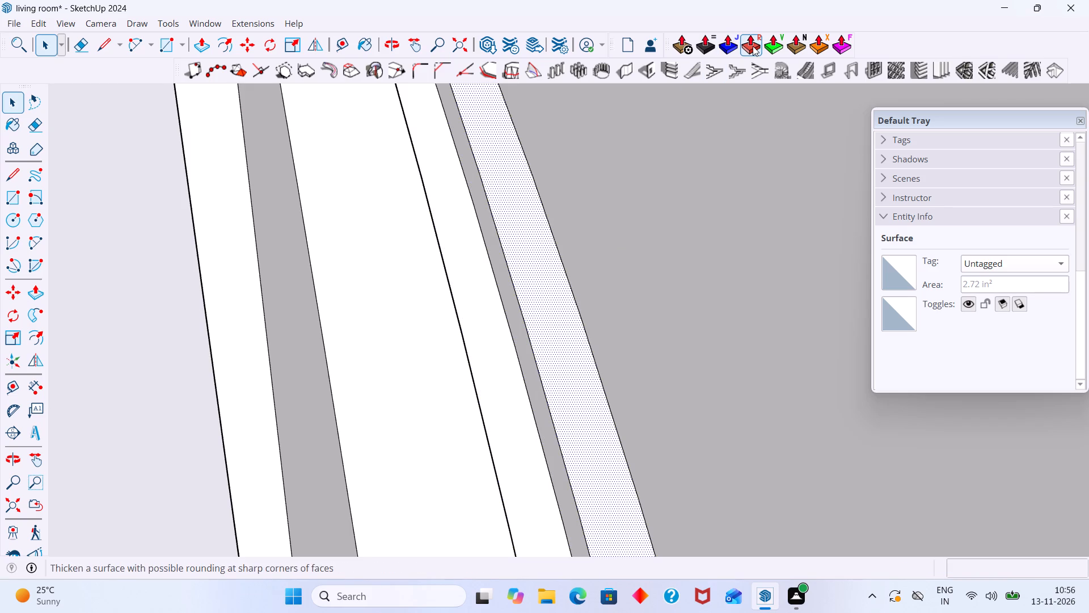
click(753, 46)
click(549, 303)
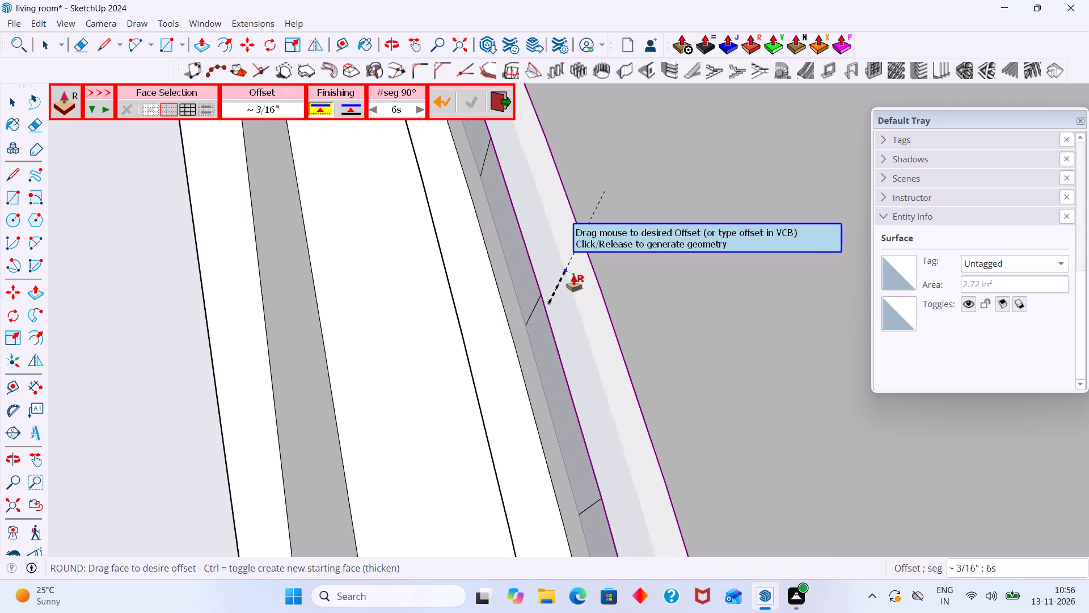
click(573, 280)
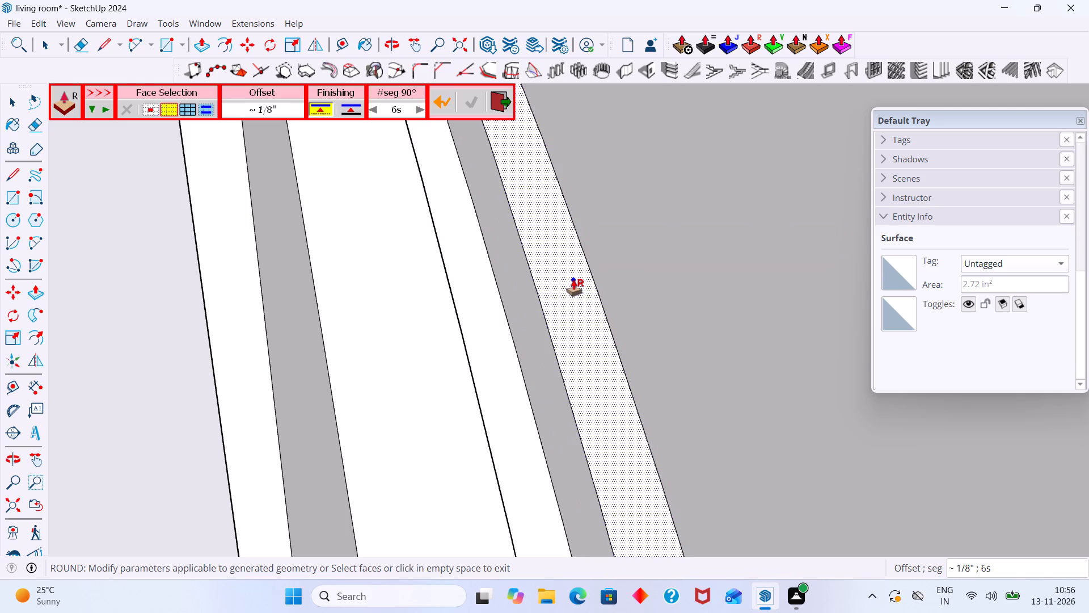
key(space)
Push the rim strip beyond the copied arc back in about 1/8" with Round Push Pull.
scroll(554, 356, down, 1)
middle_drag(555, 352, 611, 289)
scroll(511, 335, down, 3)
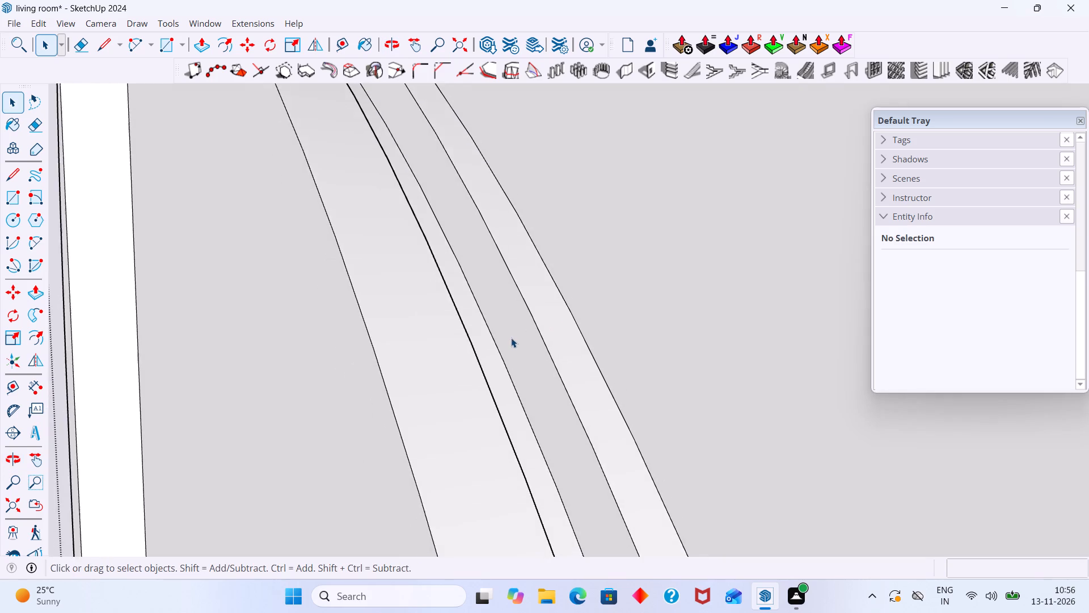
scroll(511, 338, down, 12)
middle_drag(498, 344, 542, 405)
scroll(514, 379, up, 1)
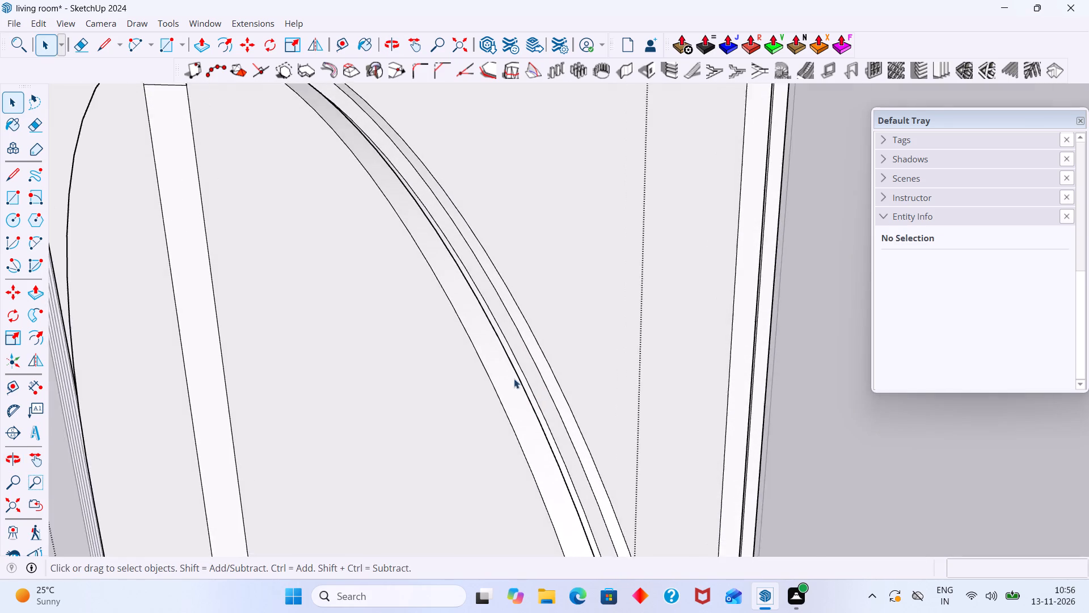
scroll(514, 379, up, 2)
middle_drag(515, 387, 683, 323)
scroll(499, 391, up, 3)
scroll(504, 376, down, 3)
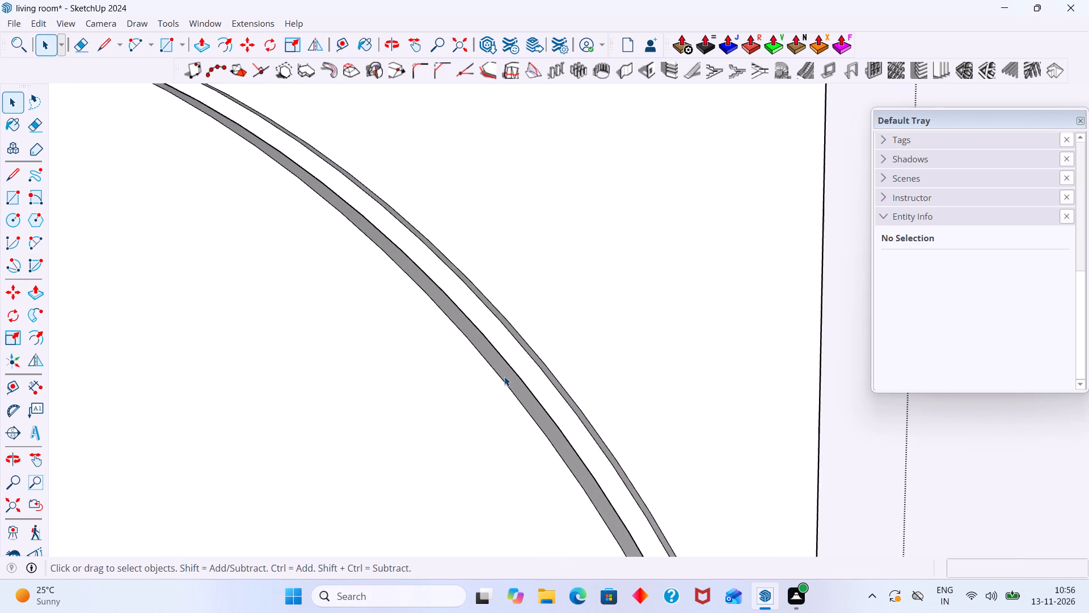
scroll(504, 375, down, 2)
middle_drag(516, 369, 481, 374)
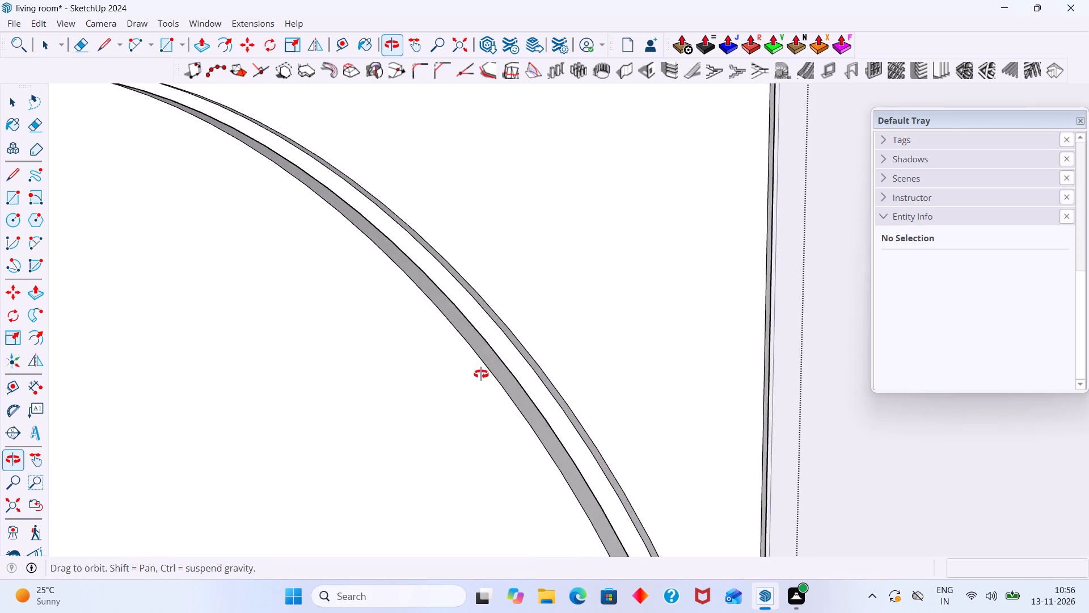
middle_drag(481, 374, 279, 415)
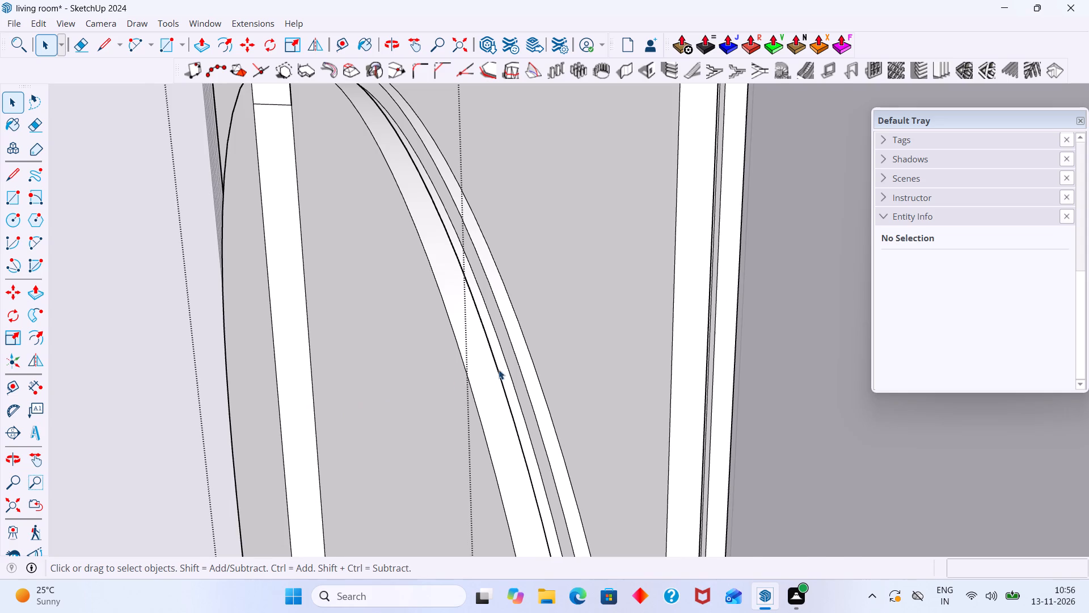
scroll(507, 362, up, 3)
click(524, 352)
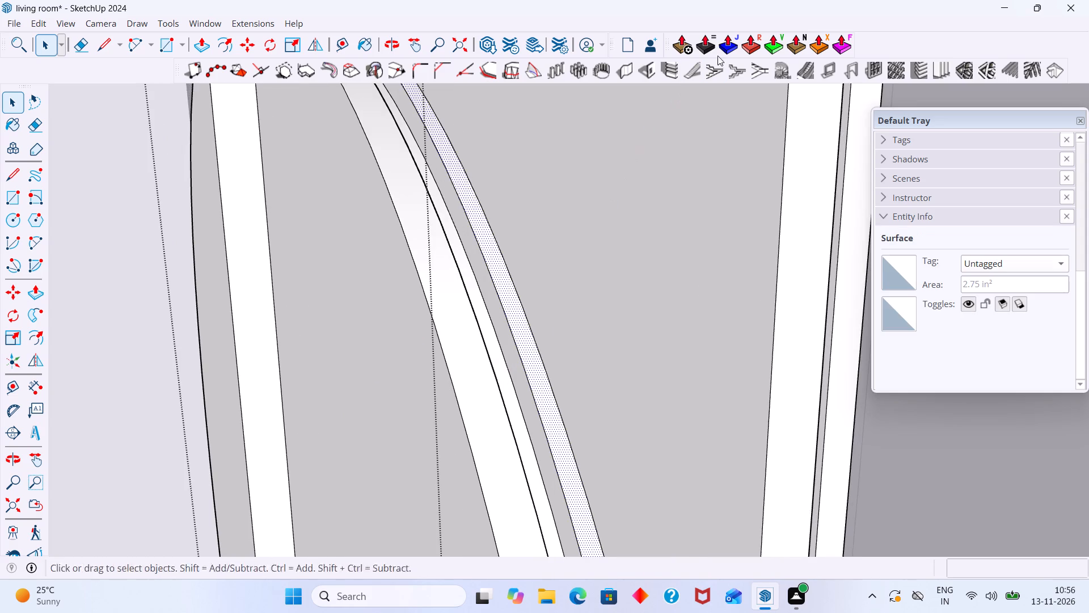
click(750, 48)
click(518, 303)
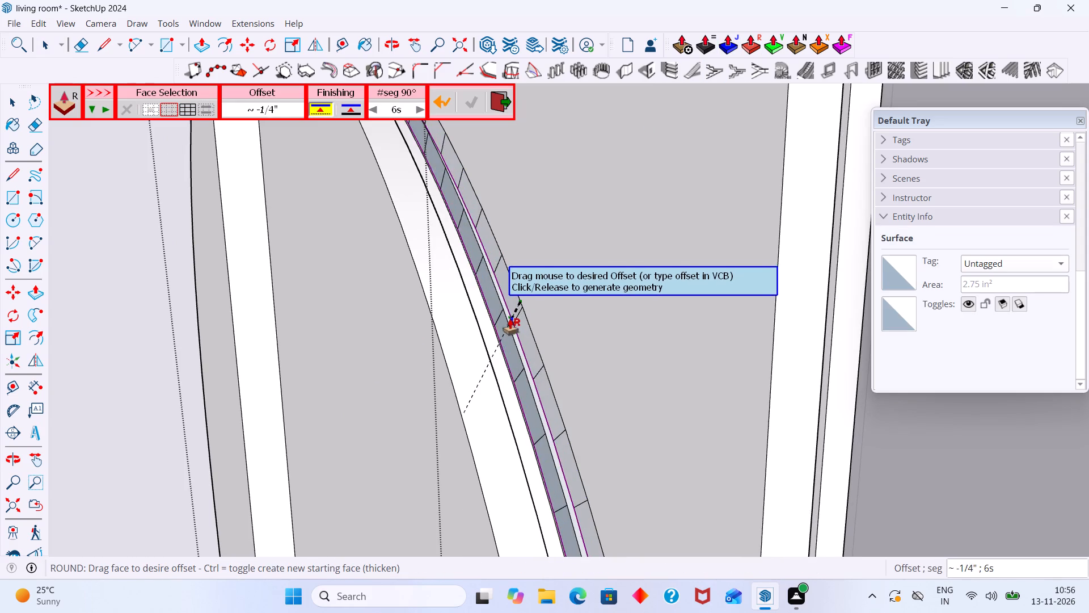
click(518, 314)
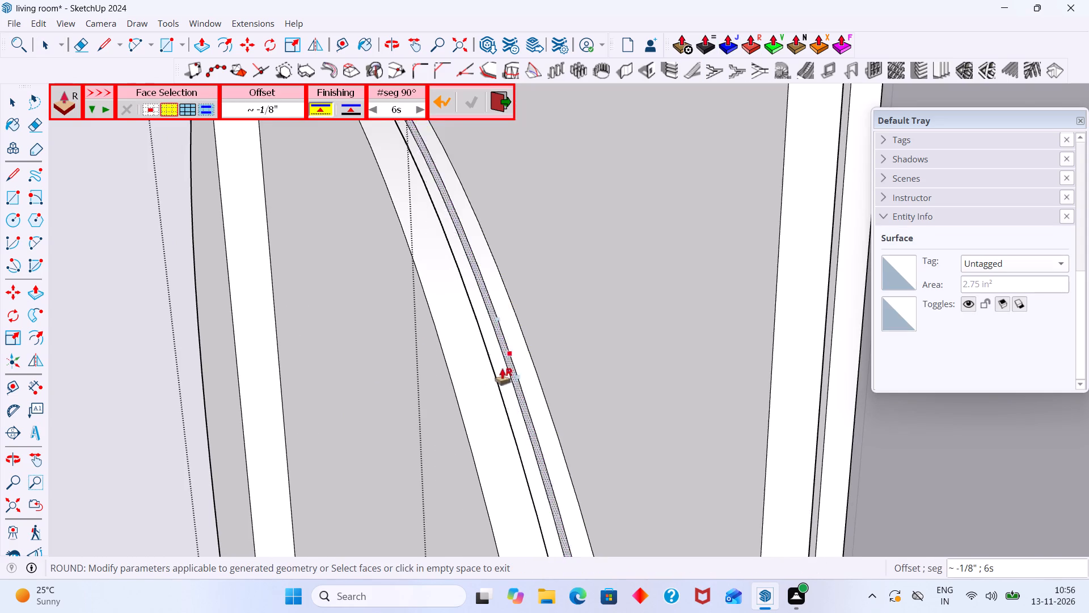
Push the same rim strip in another 1/16" or so with Round Push Pull, narrowing the step beside it.
scroll(493, 376, up, 3)
middle_drag(498, 380, 619, 220)
scroll(493, 375, up, 1)
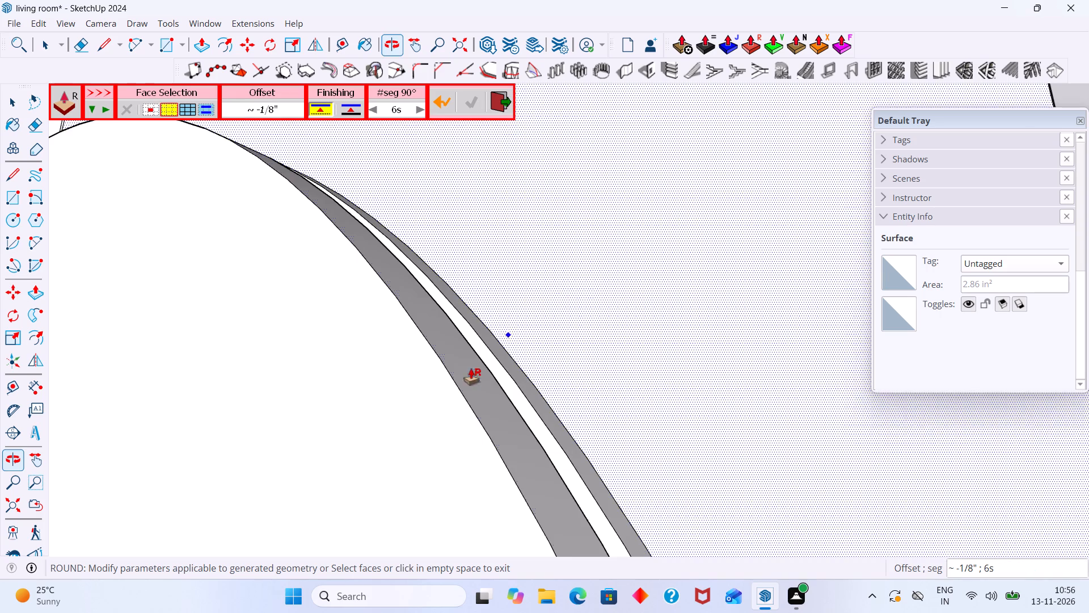
scroll(471, 384, up, 2)
scroll(506, 369, down, 3)
scroll(509, 370, up, 7)
click(526, 378)
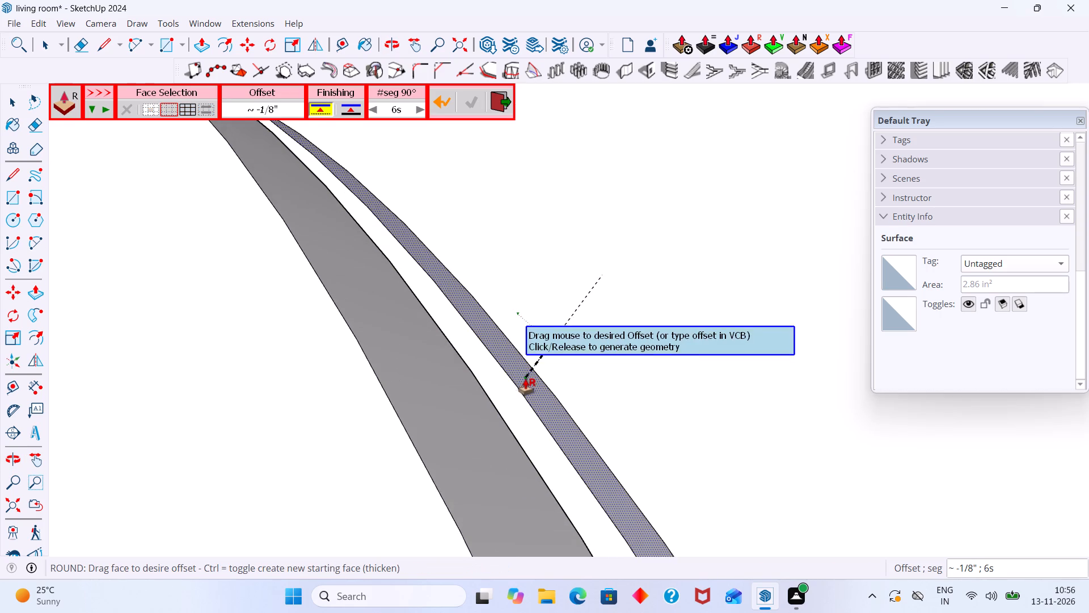
click(515, 399)
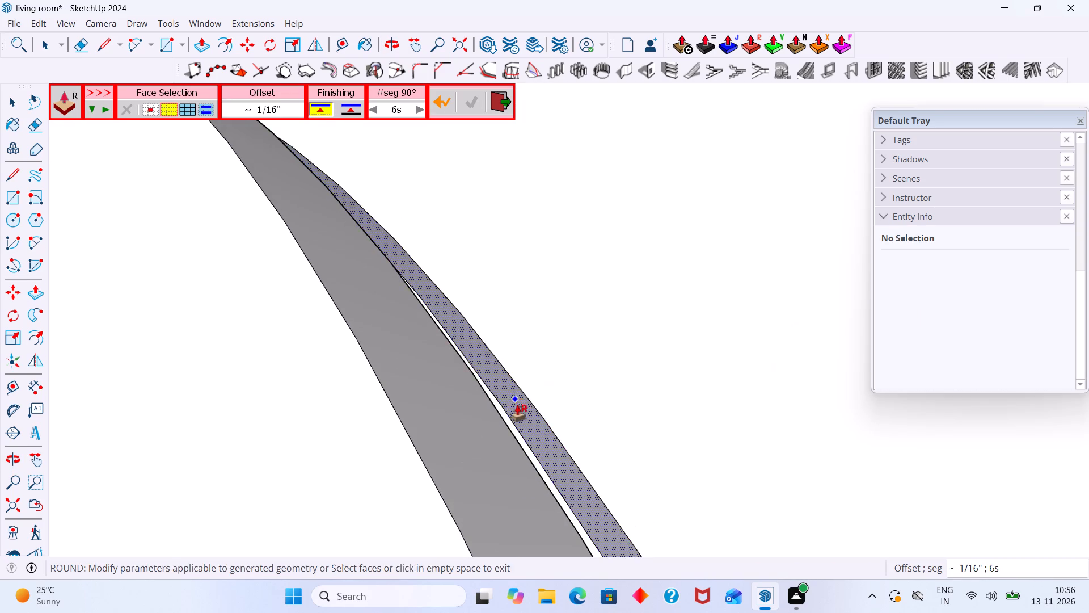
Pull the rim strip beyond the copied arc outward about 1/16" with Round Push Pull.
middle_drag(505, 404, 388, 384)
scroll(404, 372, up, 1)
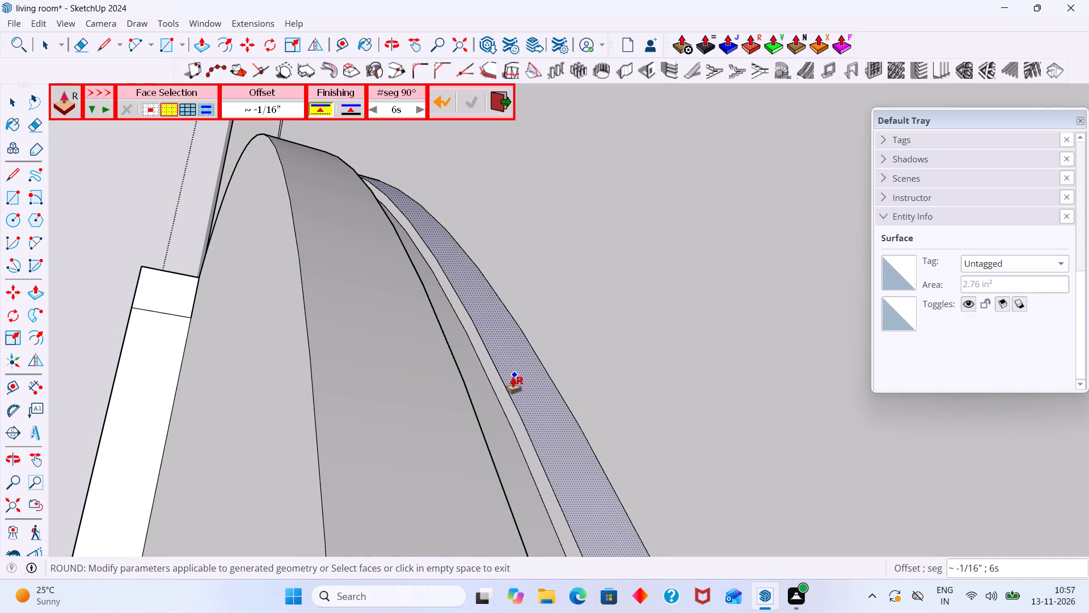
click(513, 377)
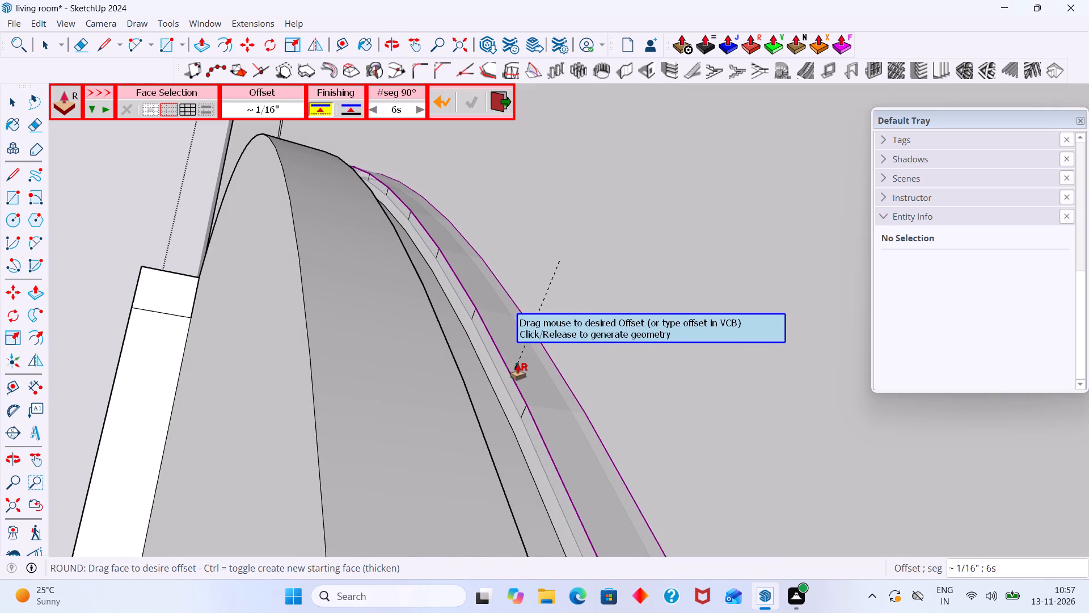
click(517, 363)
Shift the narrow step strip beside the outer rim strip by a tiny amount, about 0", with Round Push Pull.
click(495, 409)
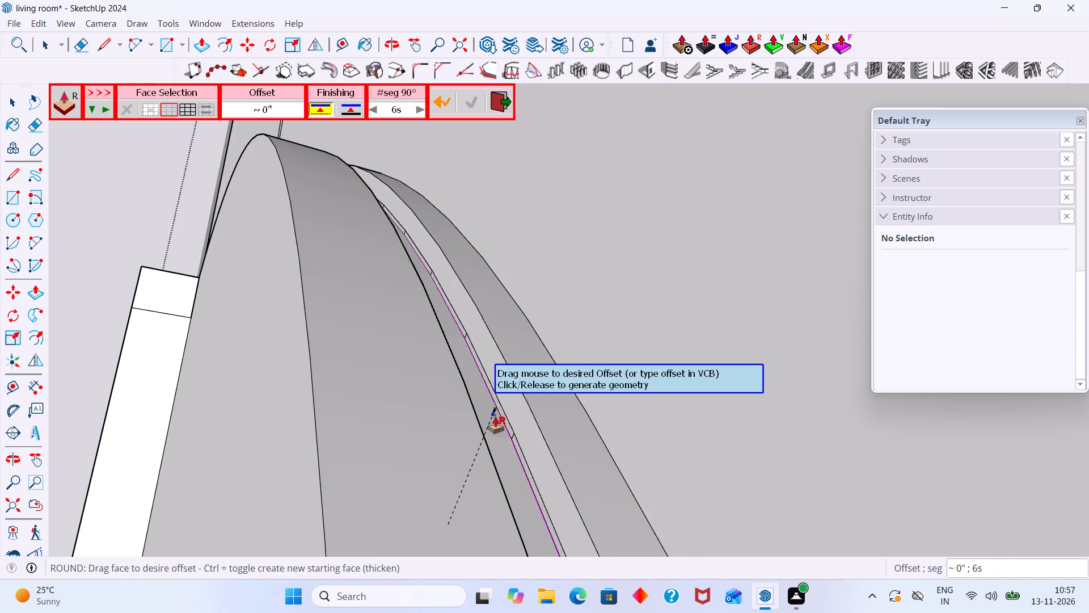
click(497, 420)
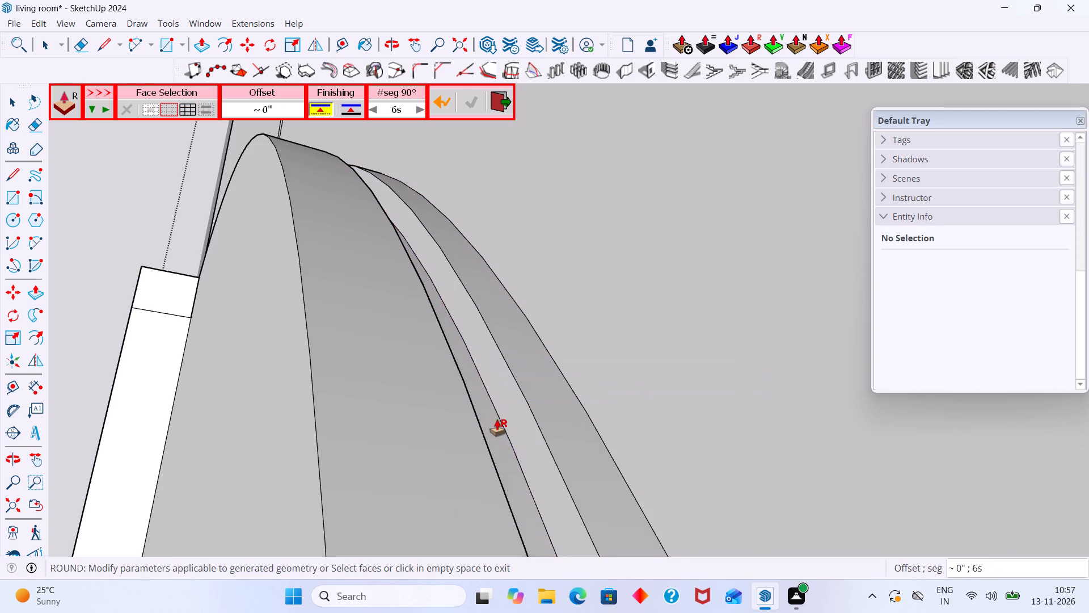
Examine the small arch's rim strips and the recess between them from several angles and distances.
scroll(499, 398, down, 9)
middle_drag(492, 396, 610, 368)
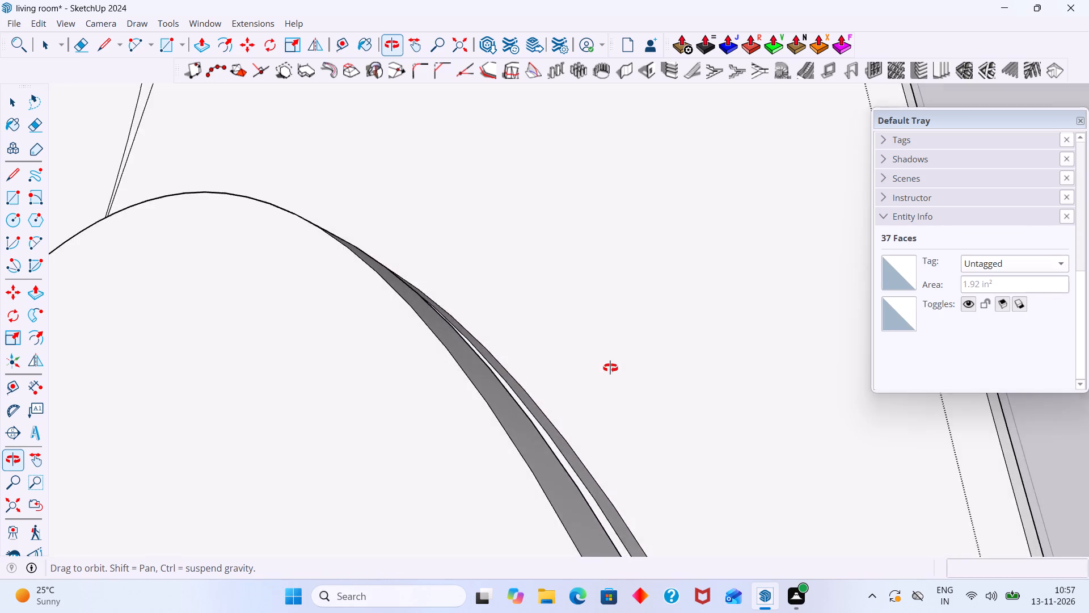
middle_drag(610, 368, 662, 379)
scroll(527, 384, down, 1)
middle_drag(493, 379, 470, 475)
scroll(466, 378, down, 6)
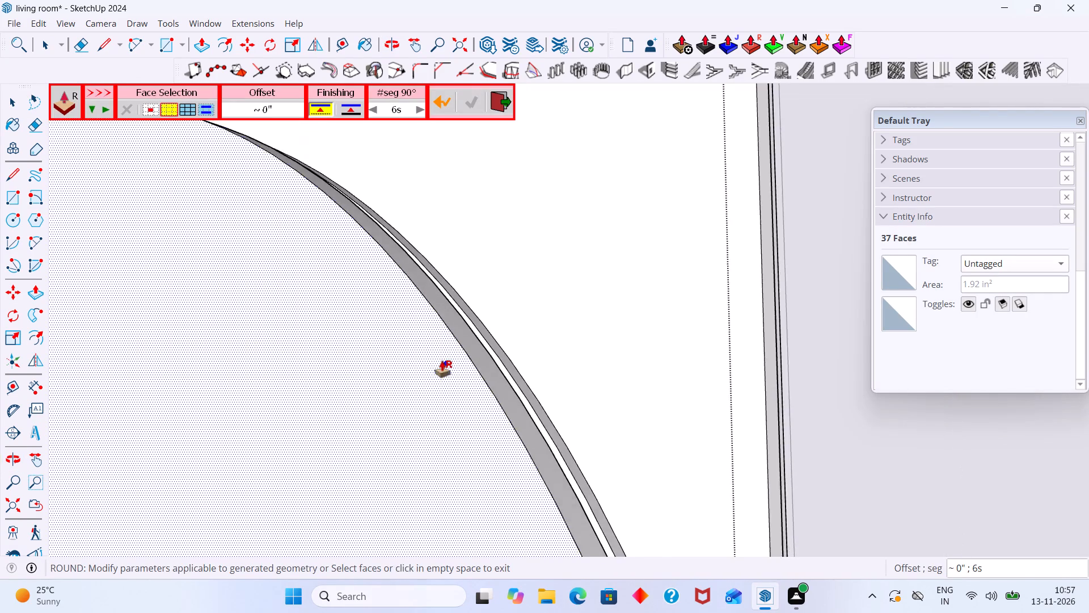
scroll(442, 361, down, 13)
middle_drag(405, 341, 407, 511)
middle_drag(429, 365, 436, 442)
scroll(437, 444, down, 1)
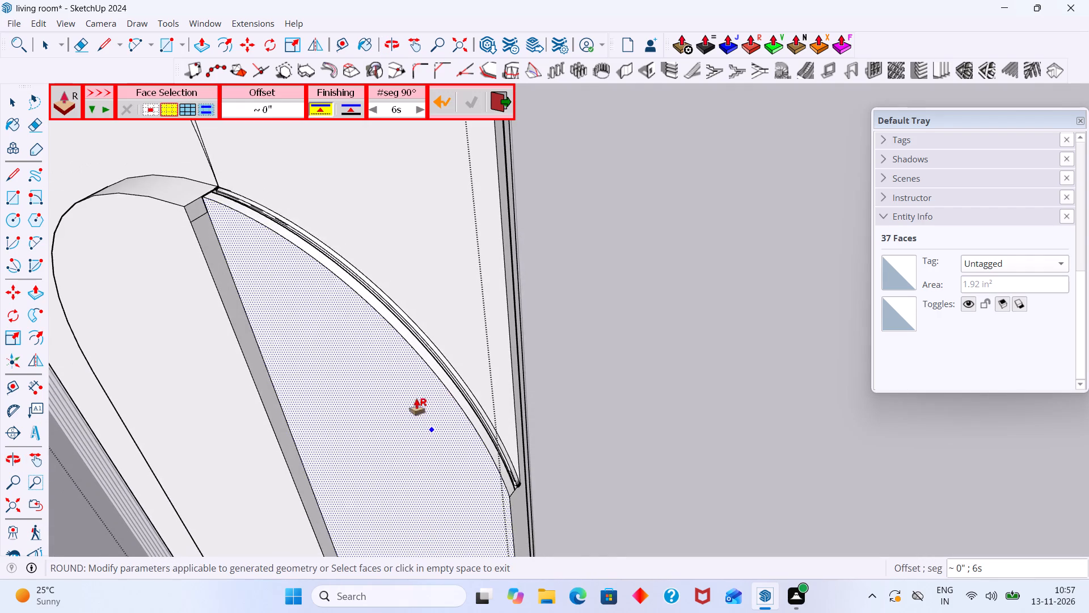
scroll(310, 223, up, 20)
scroll(310, 223, up, 1)
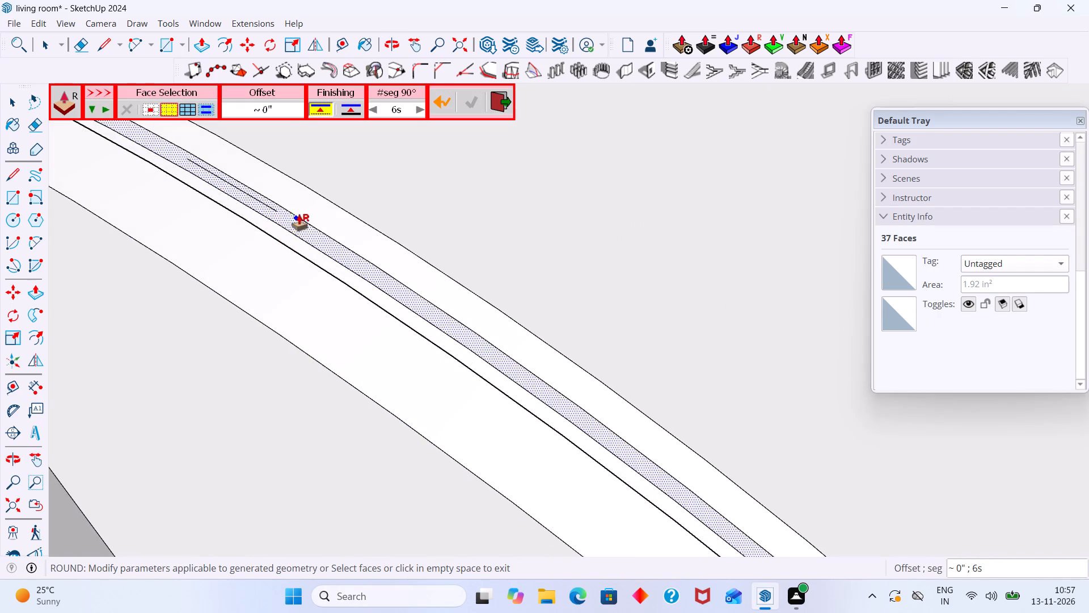
middle_drag(299, 214, 238, 242)
scroll(324, 203, up, 10)
scroll(376, 205, down, 12)
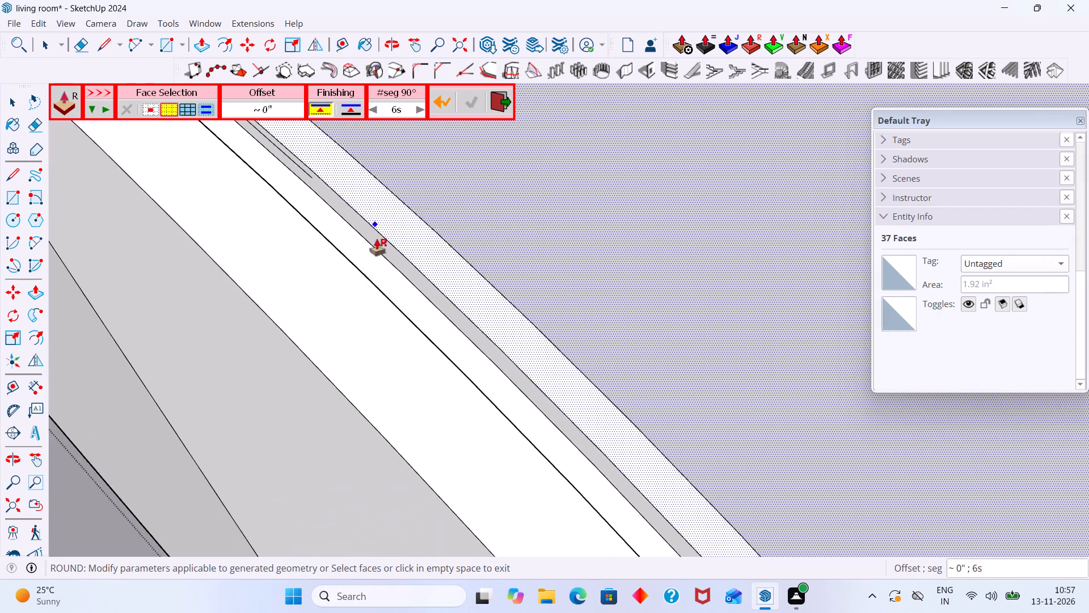
scroll(377, 240, down, 5)
middle_drag(373, 254, 199, 219)
middle_drag(354, 209, 454, 171)
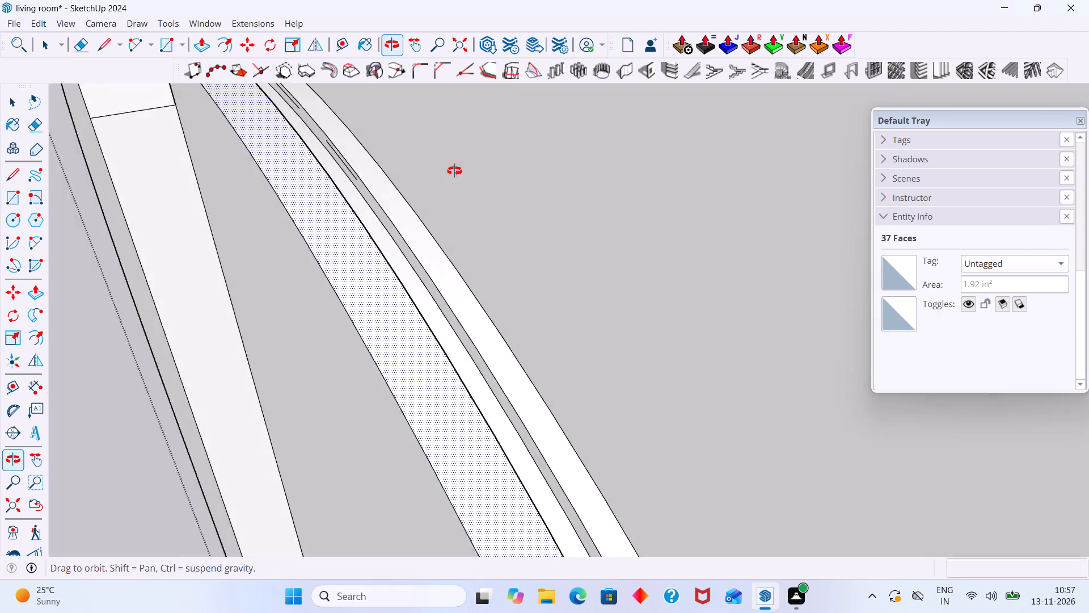
middle_drag(454, 171, 527, 167)
scroll(383, 249, up, 4)
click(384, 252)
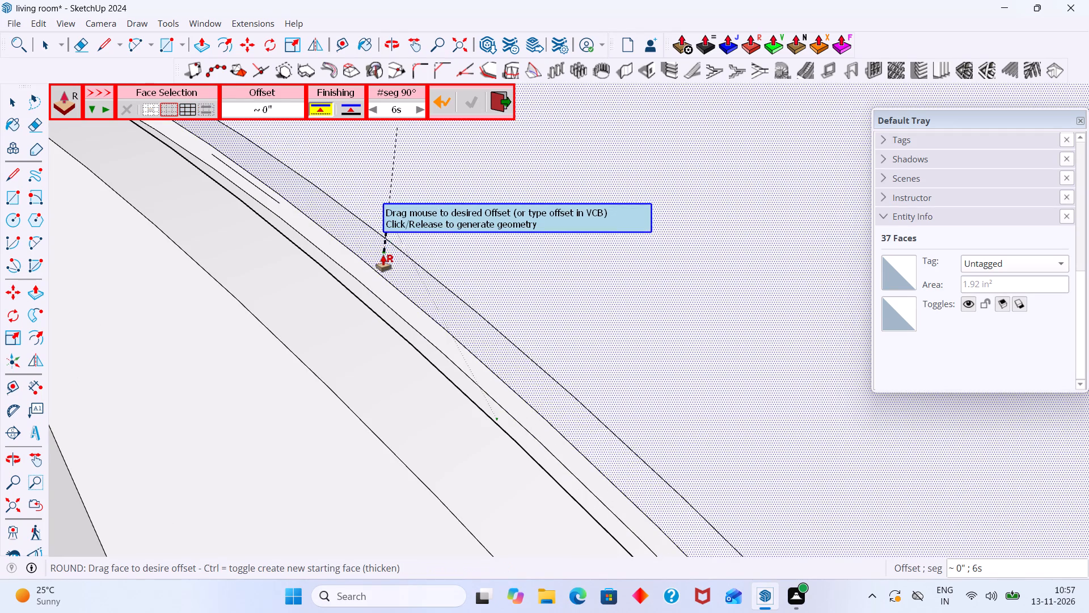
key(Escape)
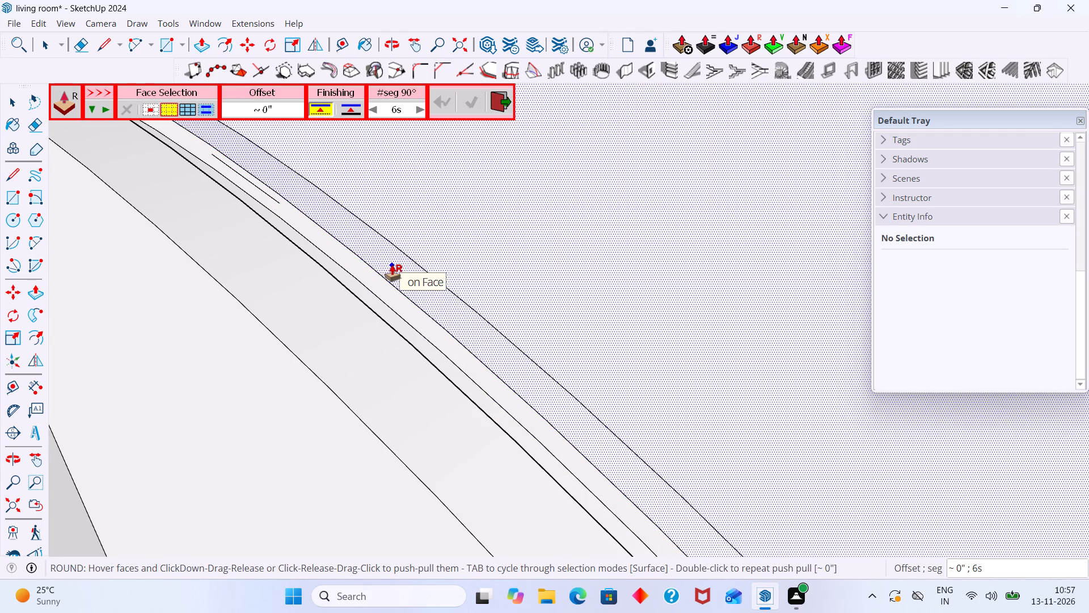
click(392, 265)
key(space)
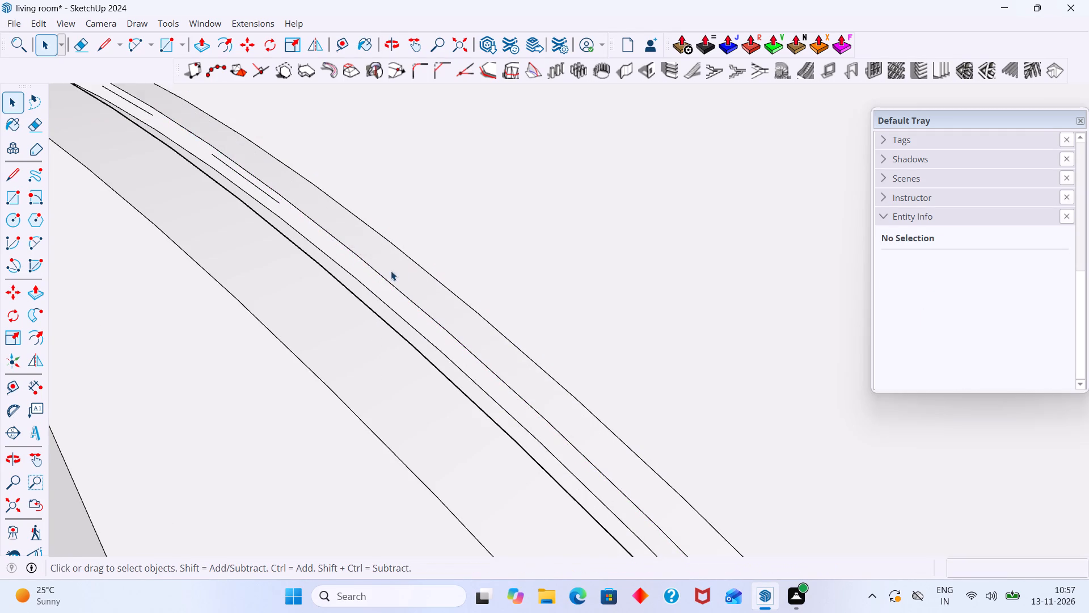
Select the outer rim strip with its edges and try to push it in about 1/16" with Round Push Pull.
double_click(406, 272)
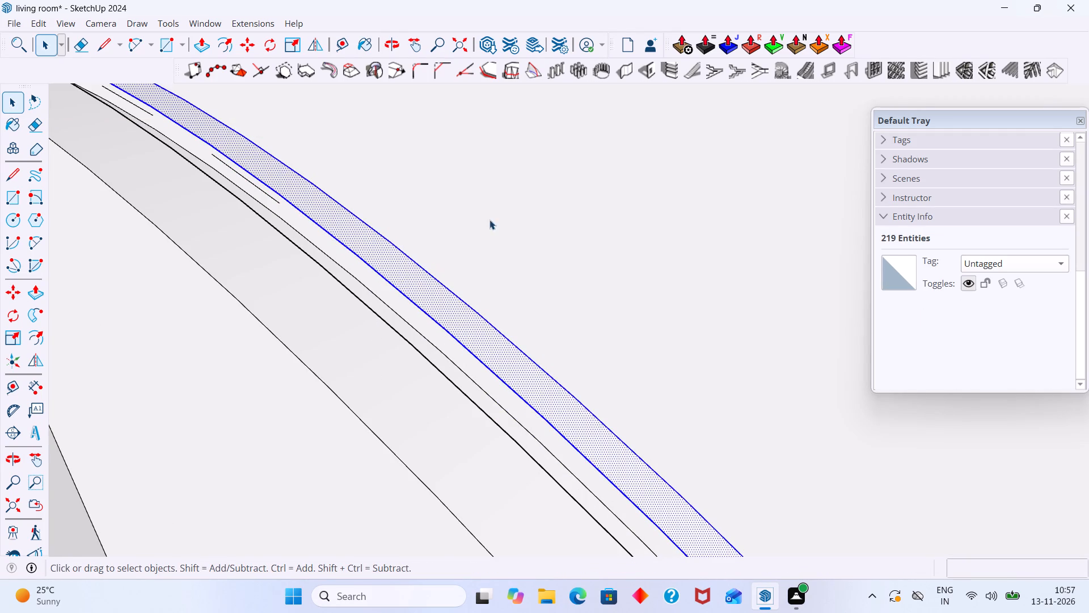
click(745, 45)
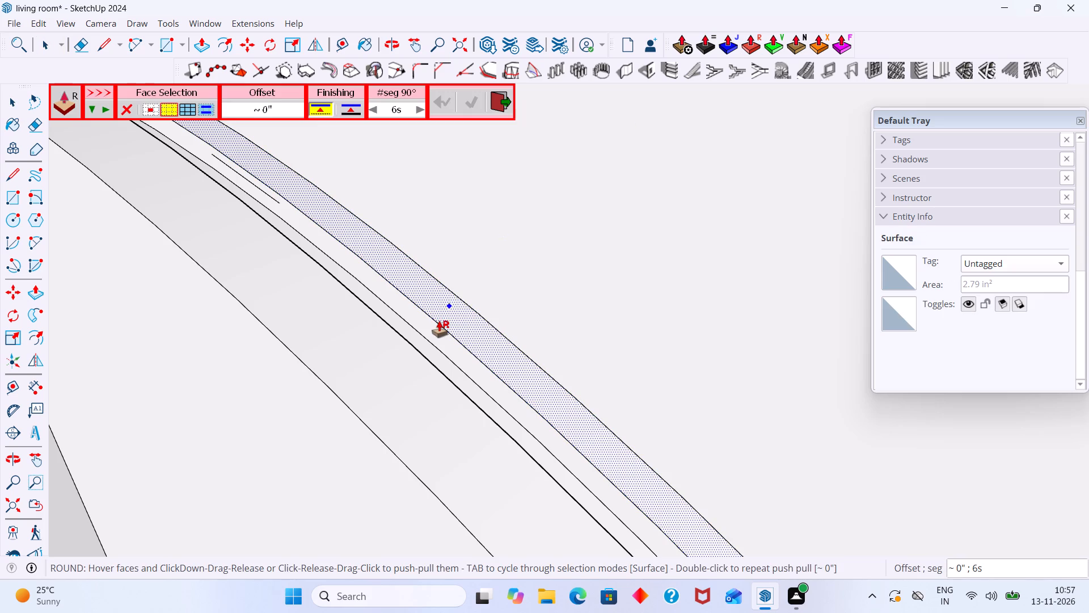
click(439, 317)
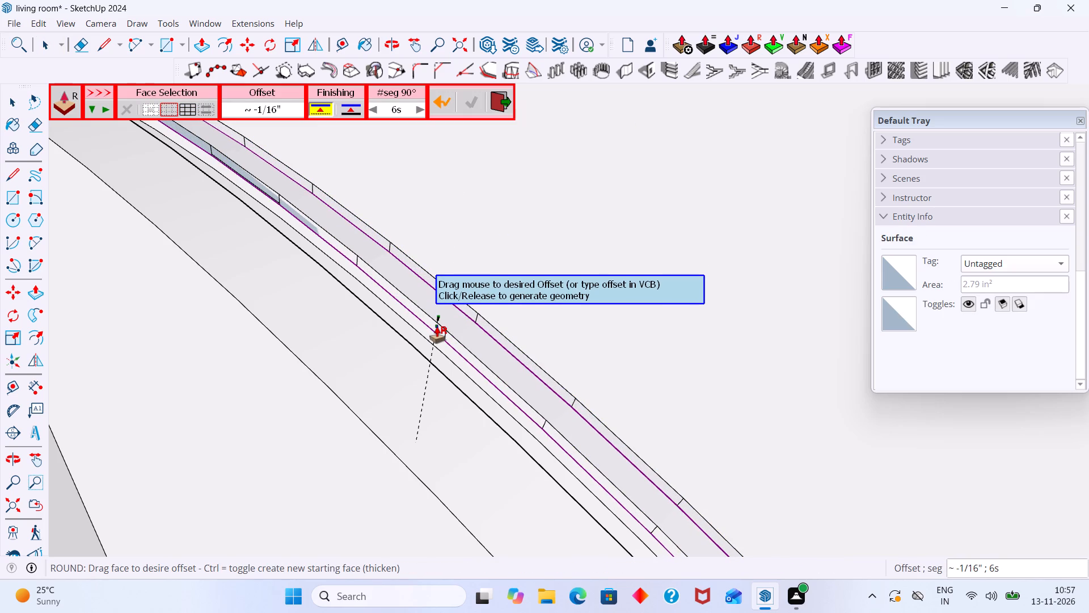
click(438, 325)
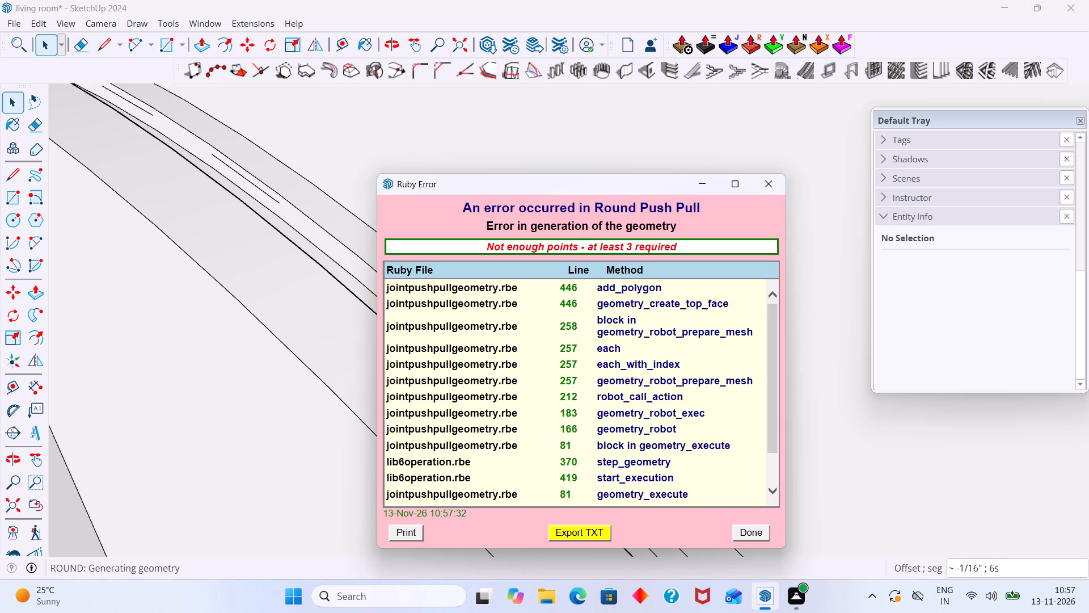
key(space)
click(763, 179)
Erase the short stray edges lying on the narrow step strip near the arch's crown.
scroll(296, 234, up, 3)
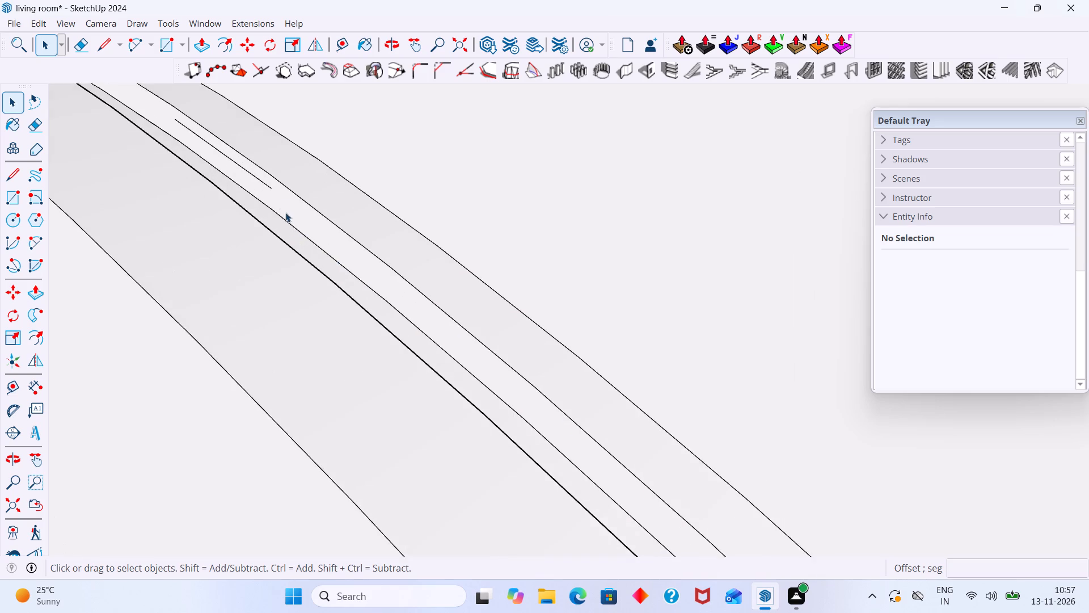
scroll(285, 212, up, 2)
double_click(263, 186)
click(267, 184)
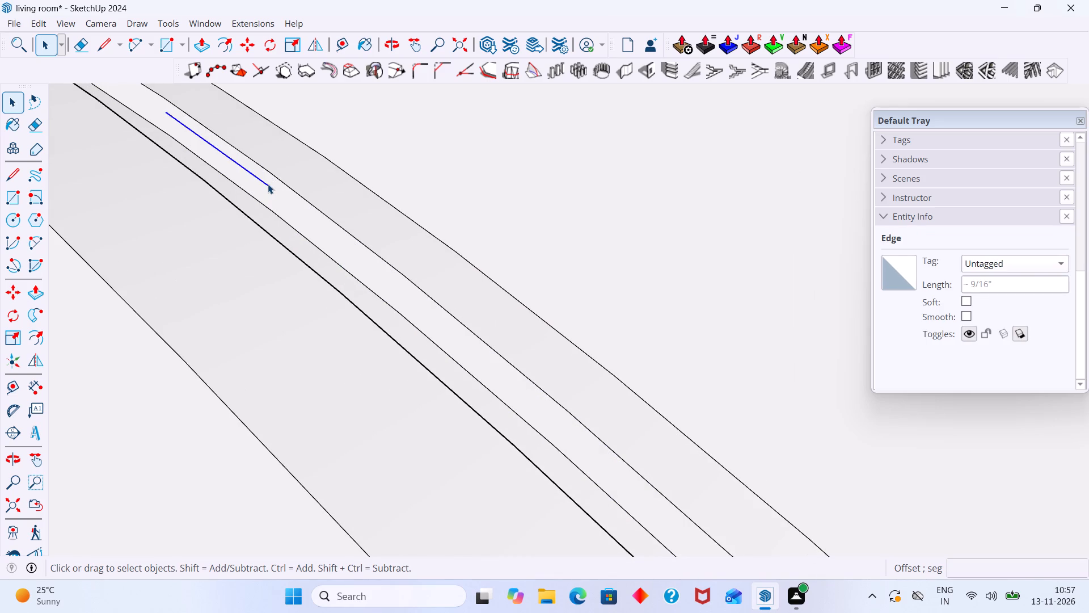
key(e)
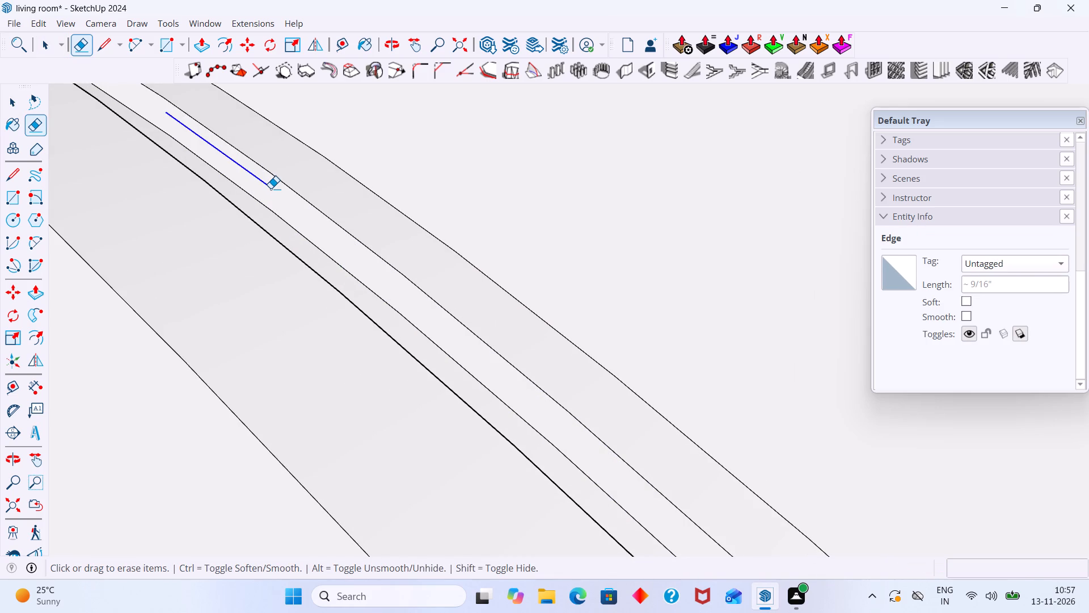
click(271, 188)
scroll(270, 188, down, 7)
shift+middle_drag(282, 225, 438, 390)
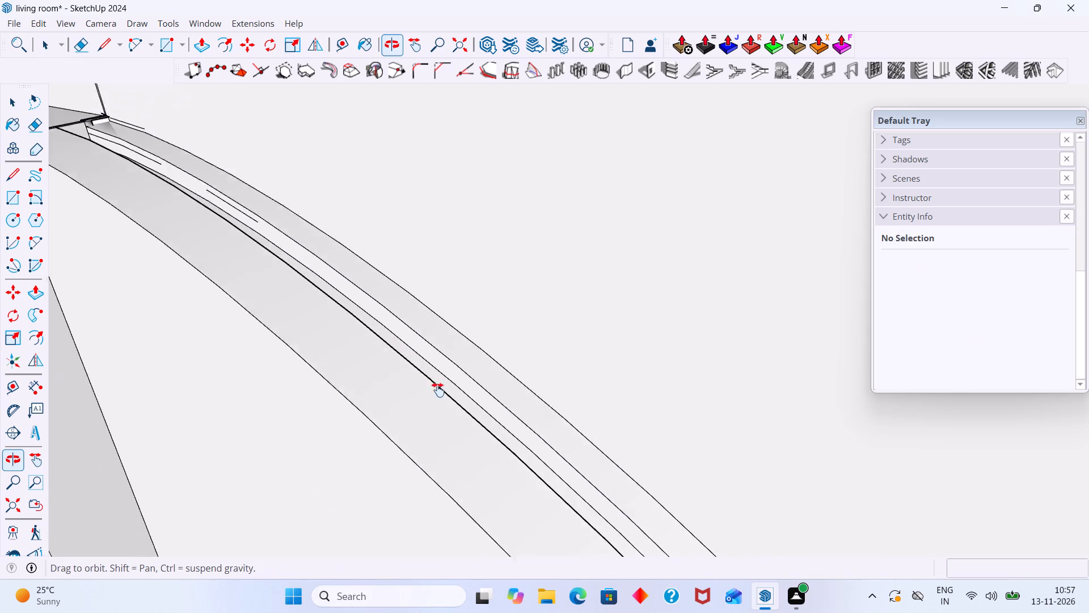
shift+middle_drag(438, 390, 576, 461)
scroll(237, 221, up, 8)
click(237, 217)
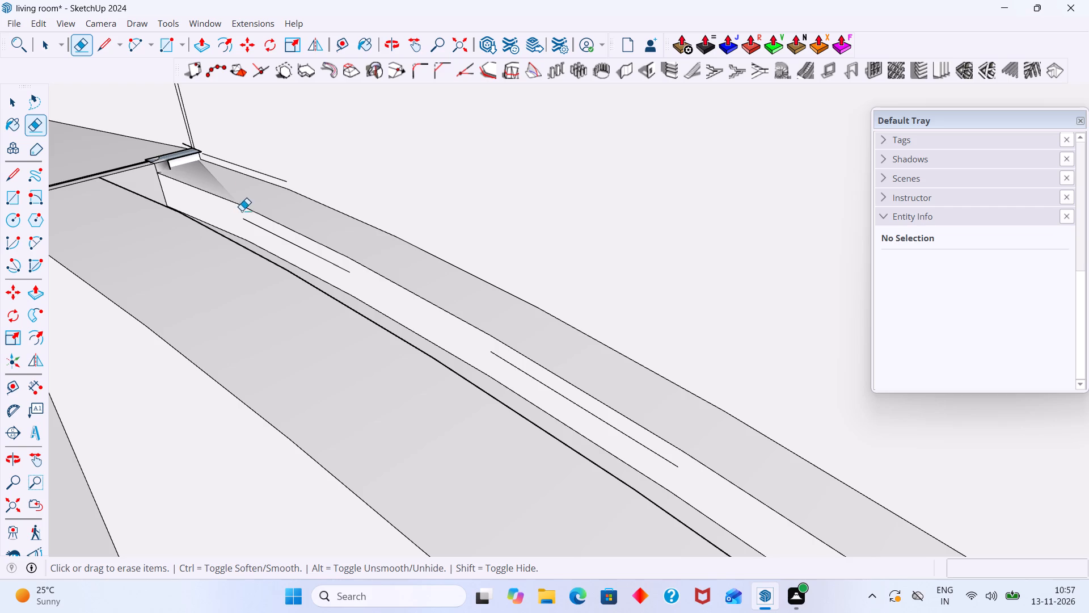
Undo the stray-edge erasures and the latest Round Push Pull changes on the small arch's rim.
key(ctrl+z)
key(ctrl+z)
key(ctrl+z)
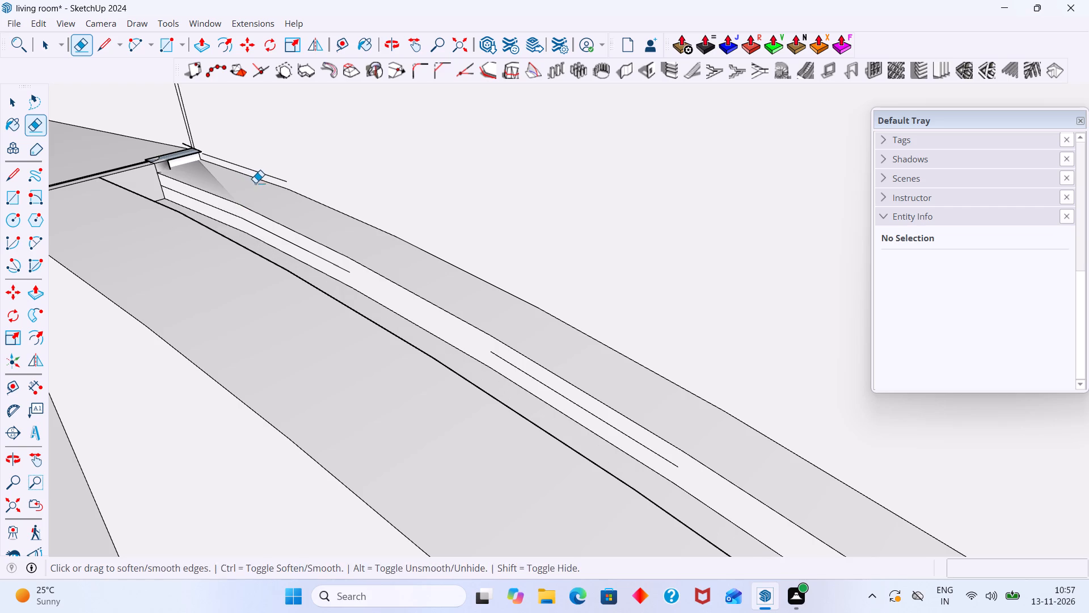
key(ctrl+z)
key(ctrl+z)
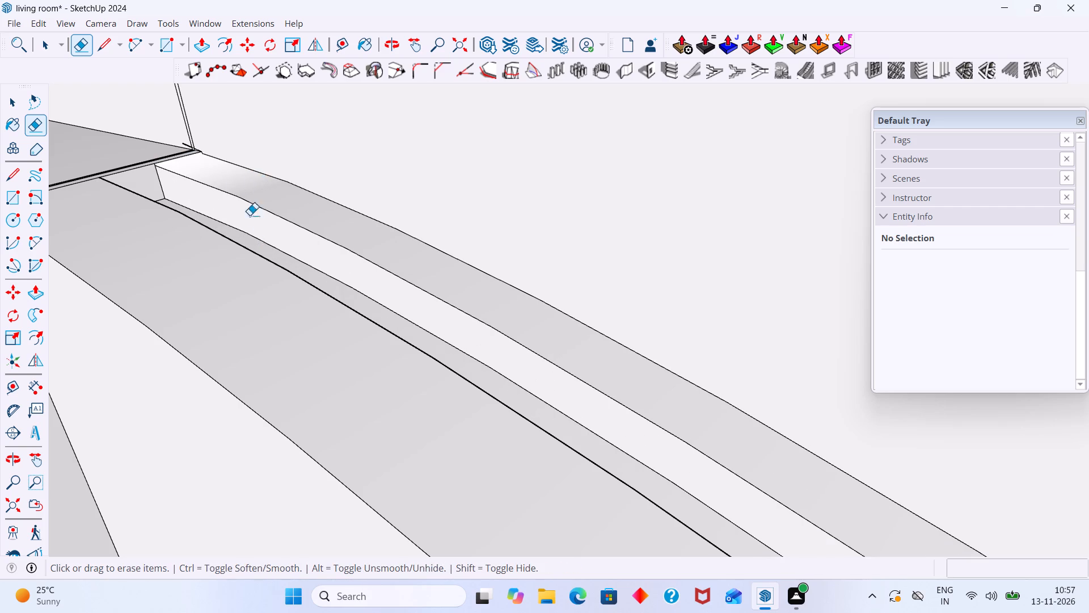
Erase the leftover edge segments projecting past the corner at the upper end of the outer rim strip.
middle_drag(206, 146, 243, 209)
scroll(193, 191, up, 15)
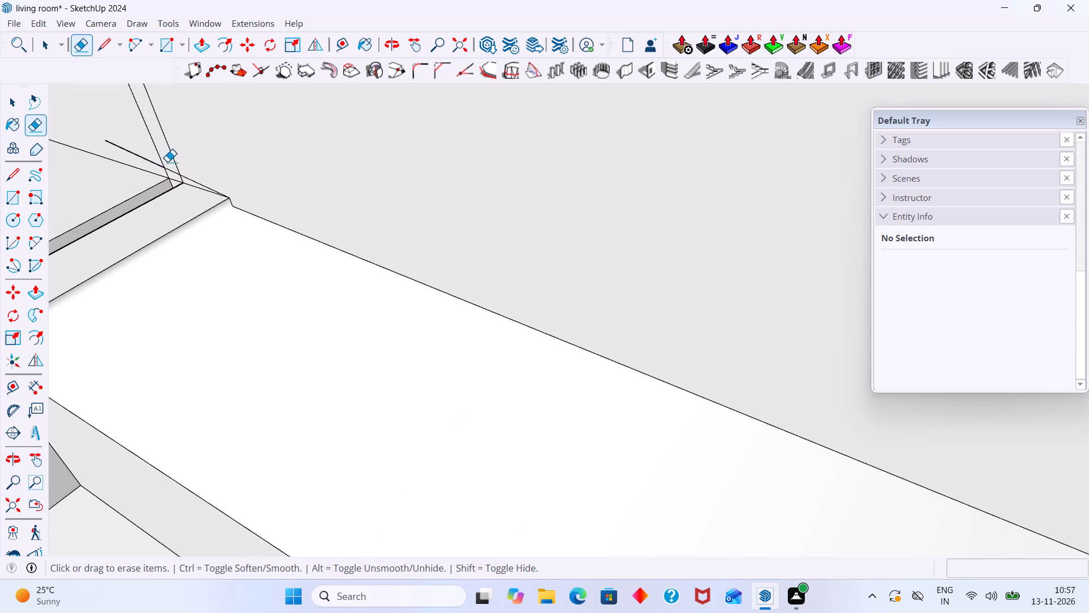
scroll(167, 162, up, 4)
click(145, 154)
click(171, 168)
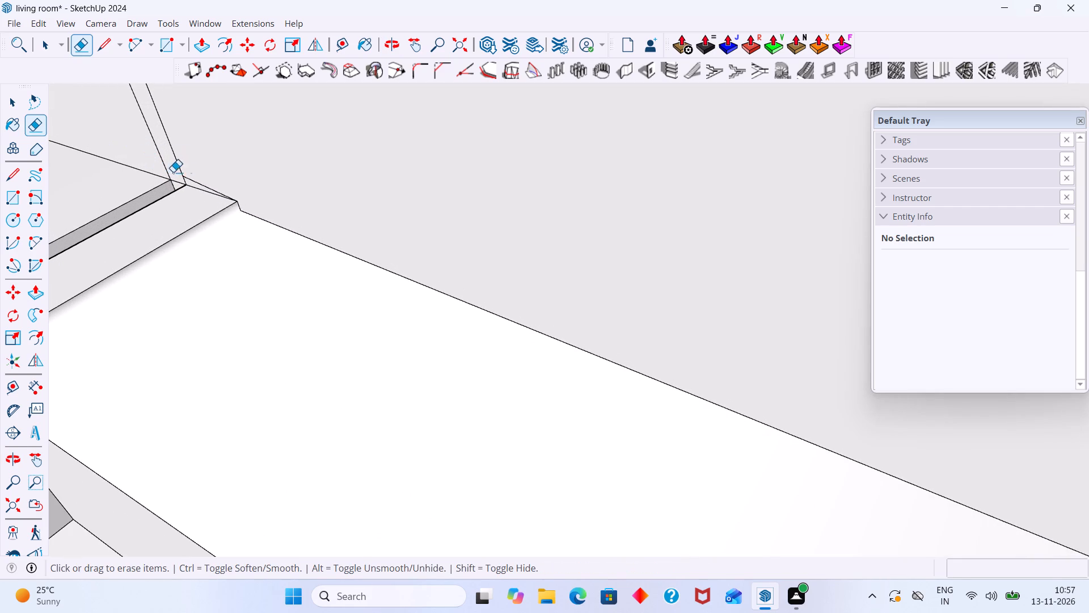
click(192, 176)
Select the outer rim strip and pull it outward slightly, about 0", to meet the adjoining end corner with Round Push Pull.
scroll(252, 242, down, 12)
key(space)
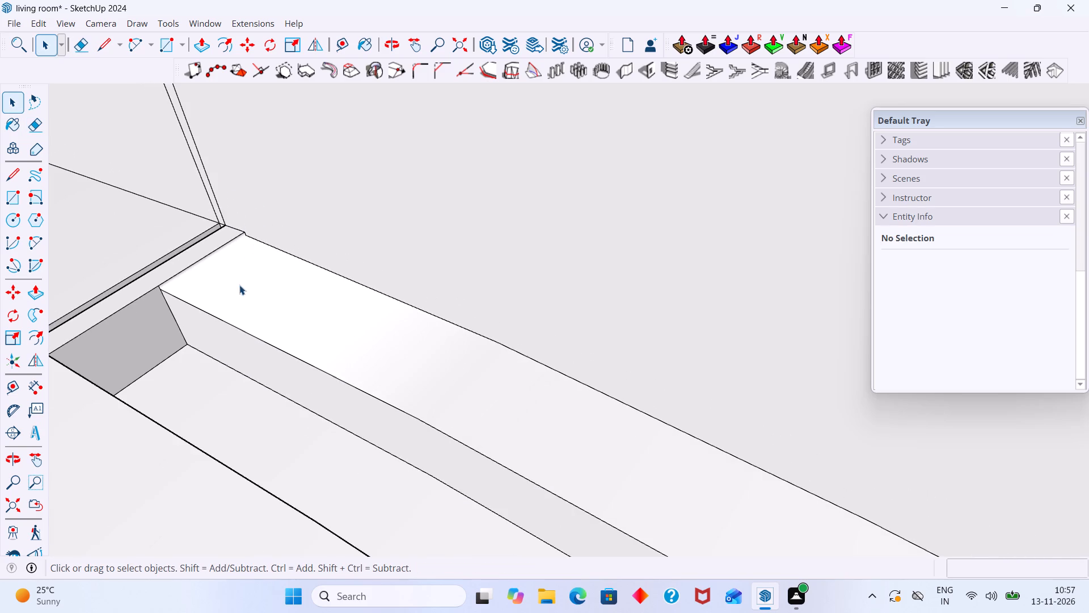
scroll(224, 295, up, 6)
click(222, 295)
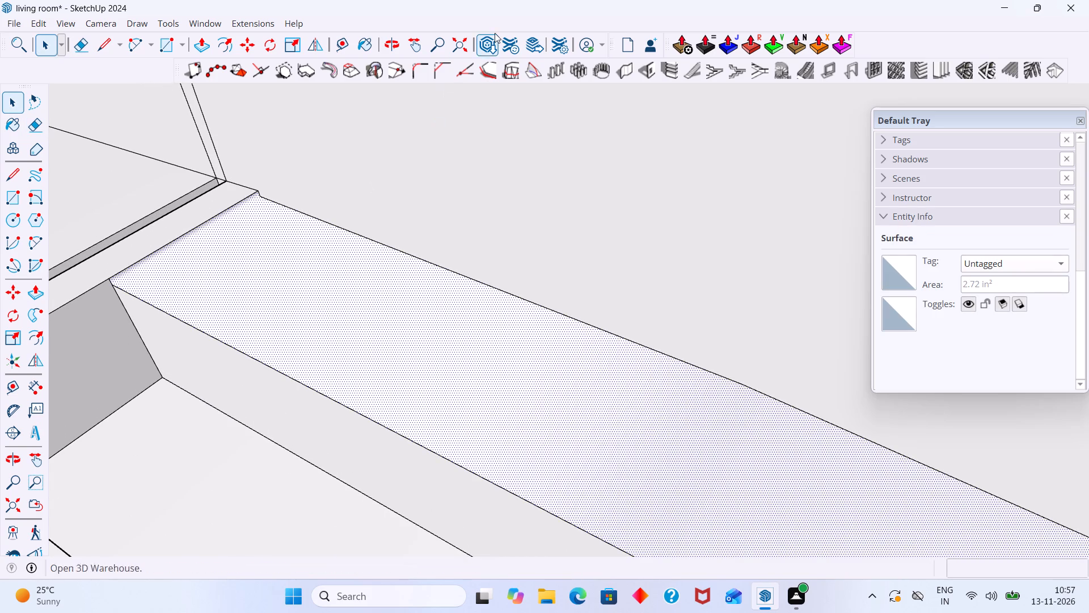
click(743, 41)
click(278, 296)
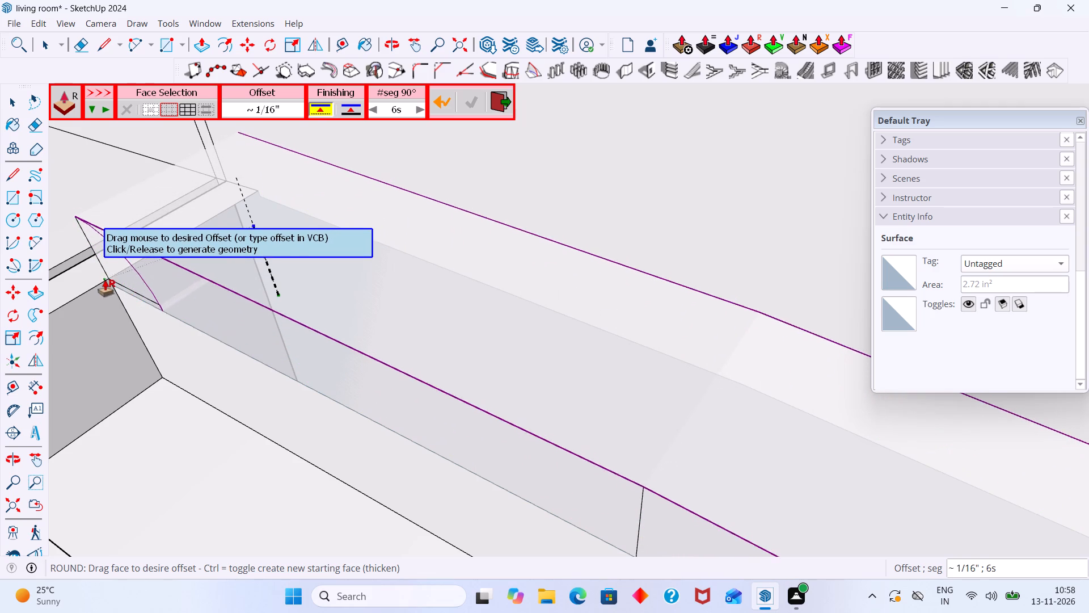
scroll(108, 278, up, 5)
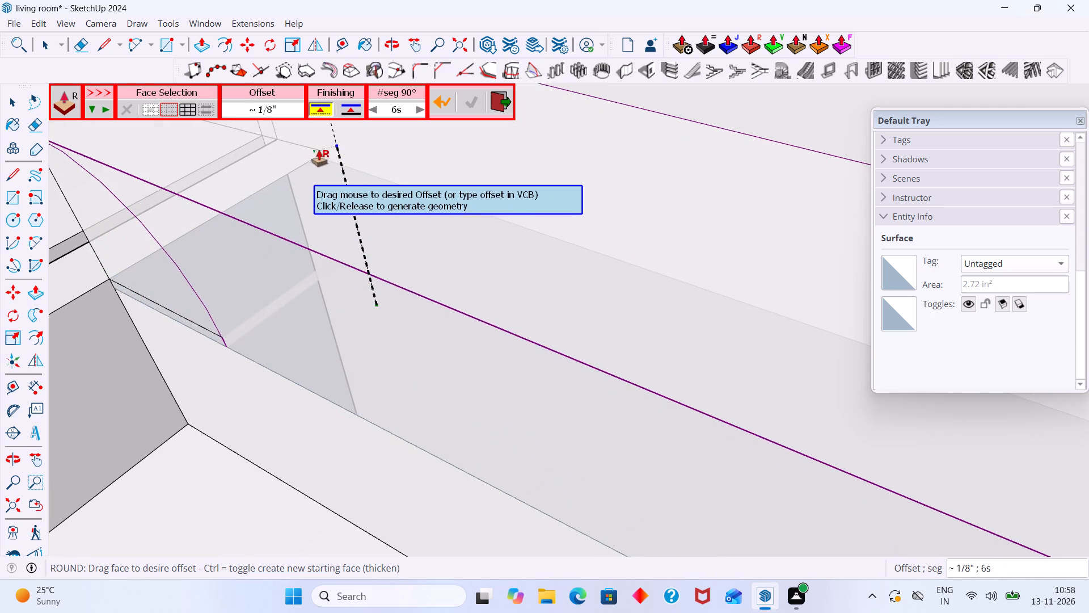
scroll(318, 148, up, 6)
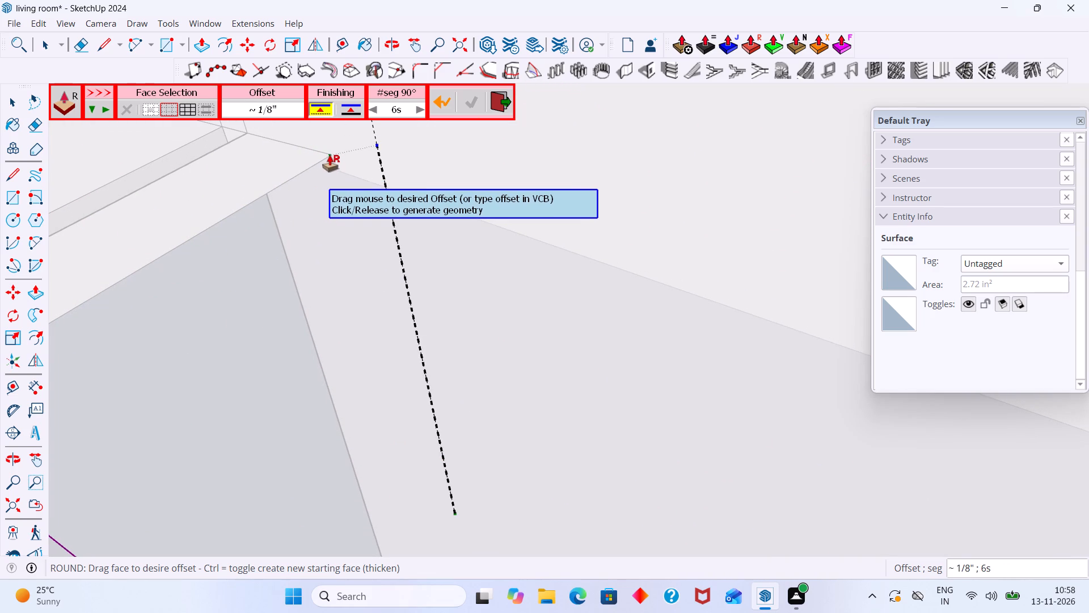
scroll(335, 173, down, 4)
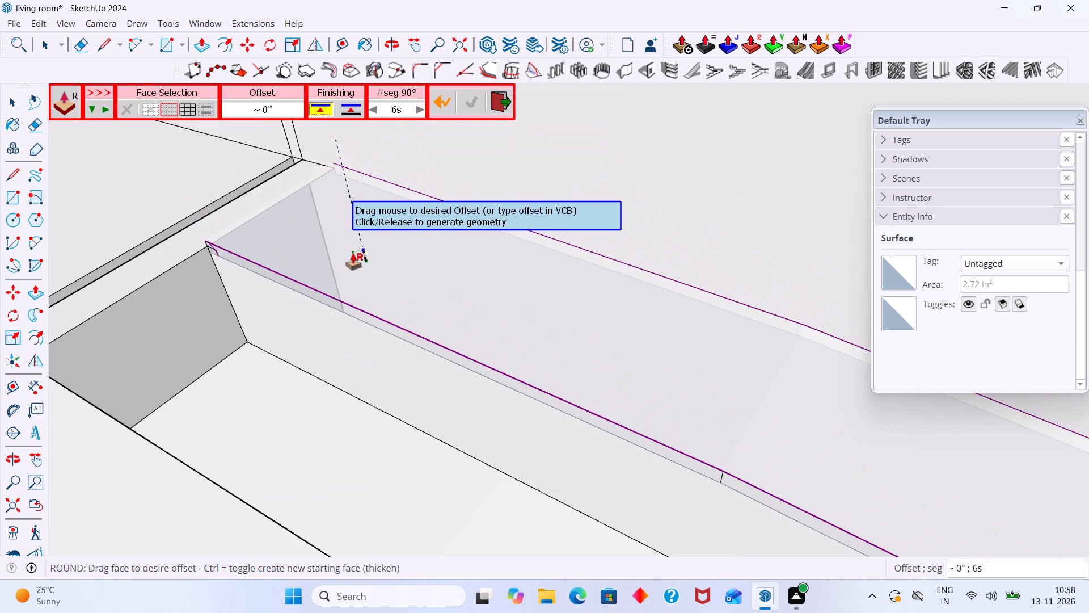
click(354, 257)
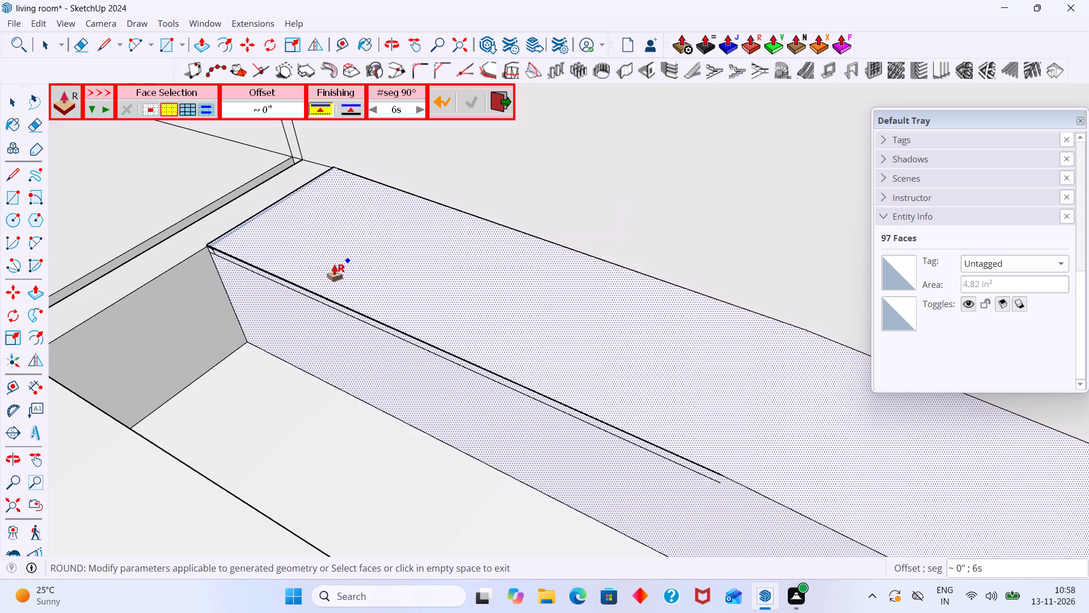
Undo the latest Round Push Pull on the small arch's outer rim strip.
key(ctrl+z)
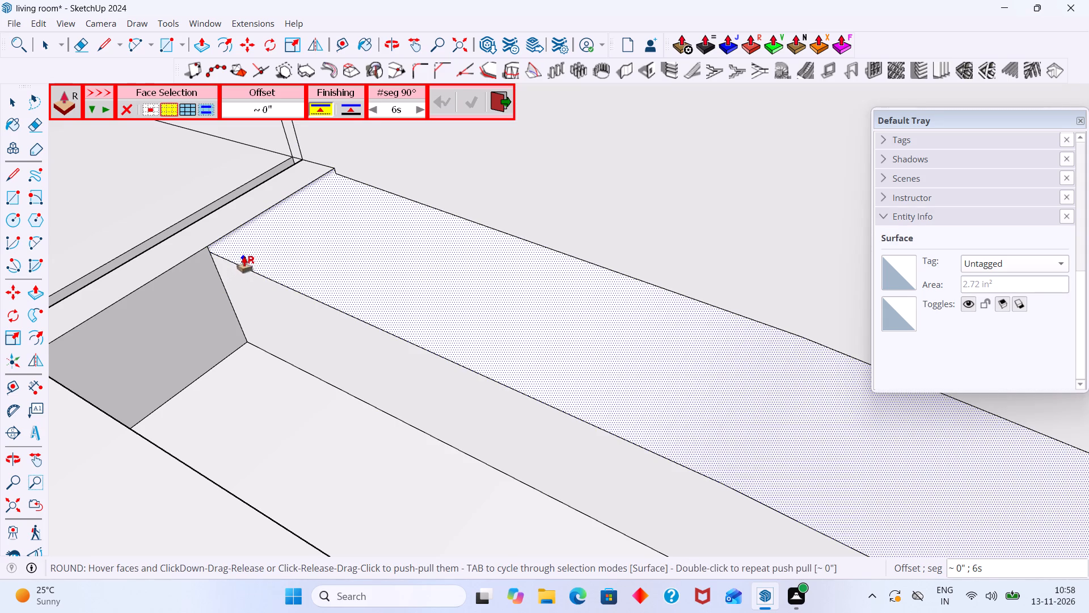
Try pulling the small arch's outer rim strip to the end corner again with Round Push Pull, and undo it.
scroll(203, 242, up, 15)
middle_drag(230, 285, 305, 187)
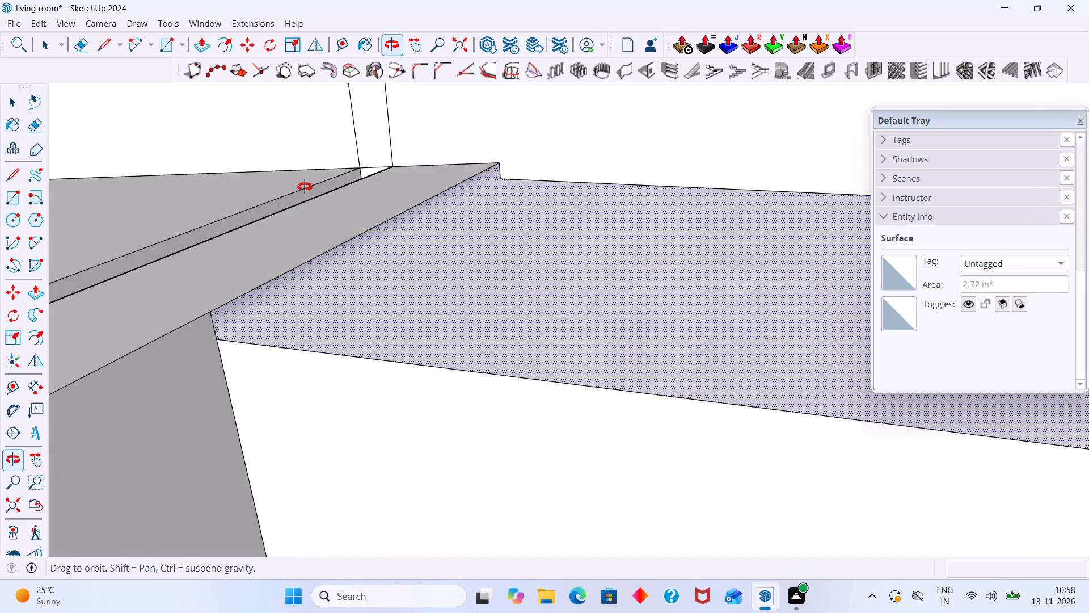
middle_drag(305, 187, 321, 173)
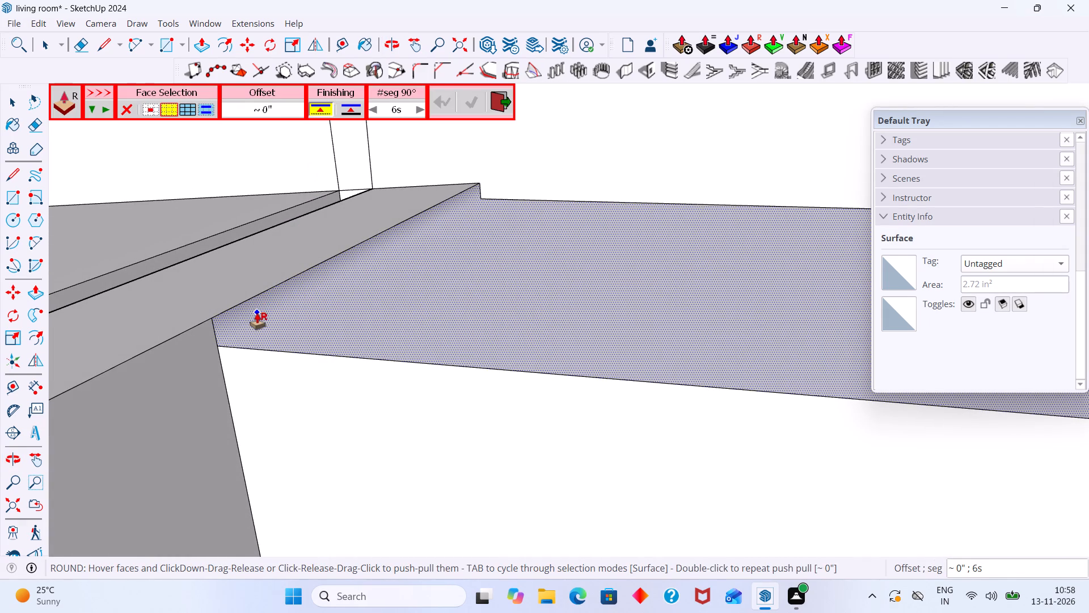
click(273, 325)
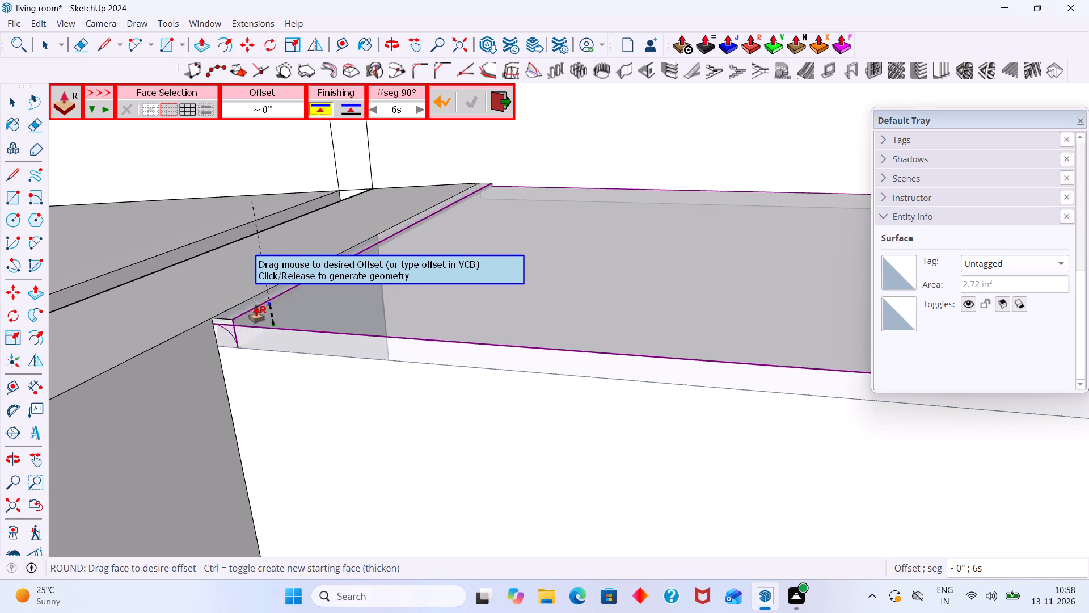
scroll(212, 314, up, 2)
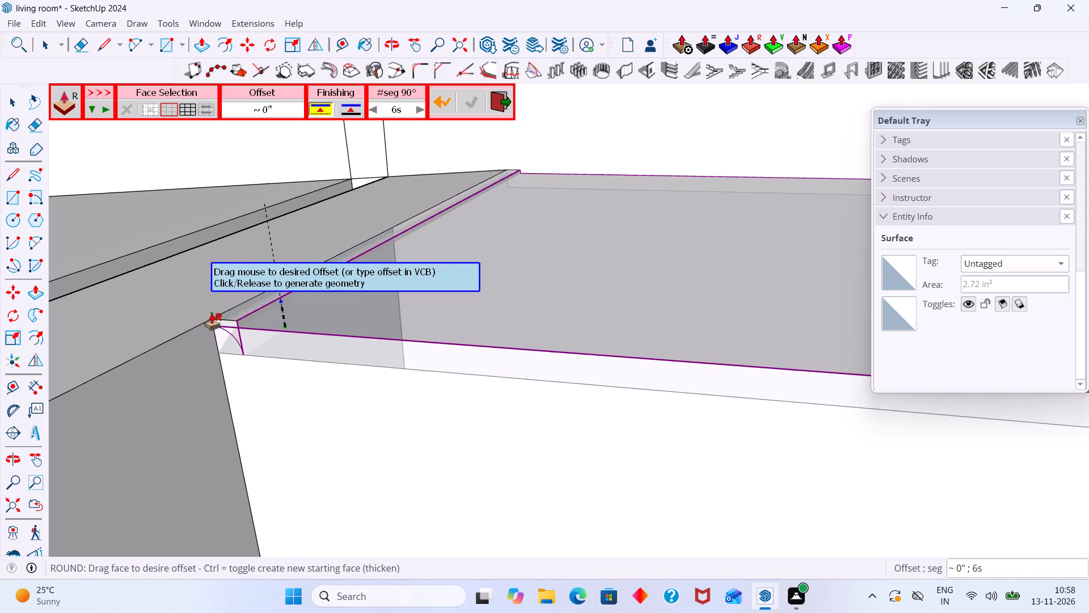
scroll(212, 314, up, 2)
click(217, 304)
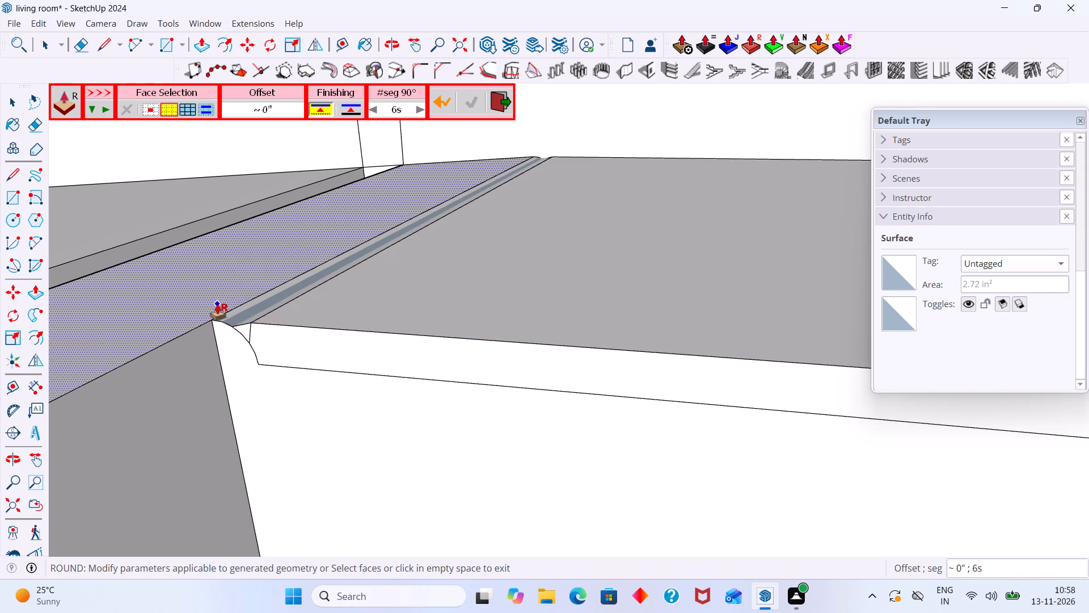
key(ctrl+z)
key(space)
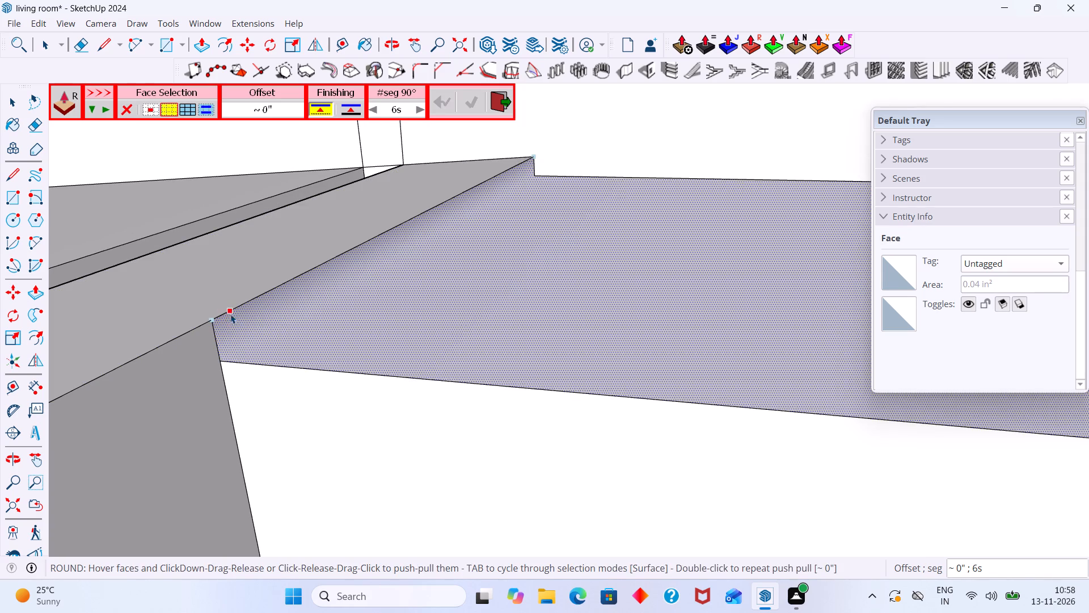
Pull the small arch's broad curved inner face outward about 1/16" with Joint Push Pull.
click(244, 328)
scroll(238, 325, down, 20)
scroll(238, 325, down, 1)
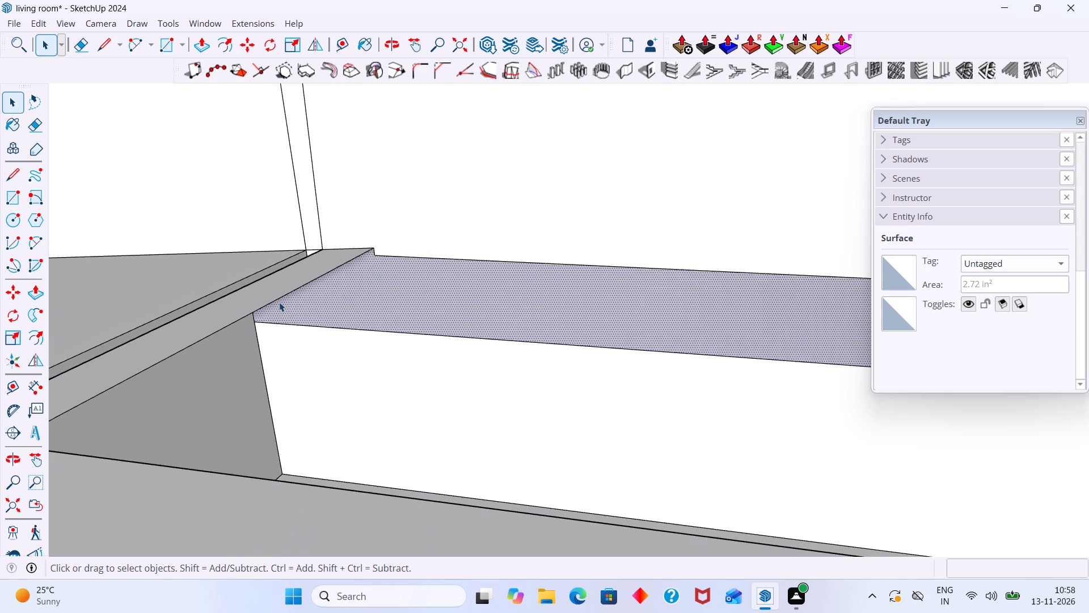
scroll(279, 302, down, 20)
scroll(279, 302, down, 3)
scroll(387, 303, down, 10)
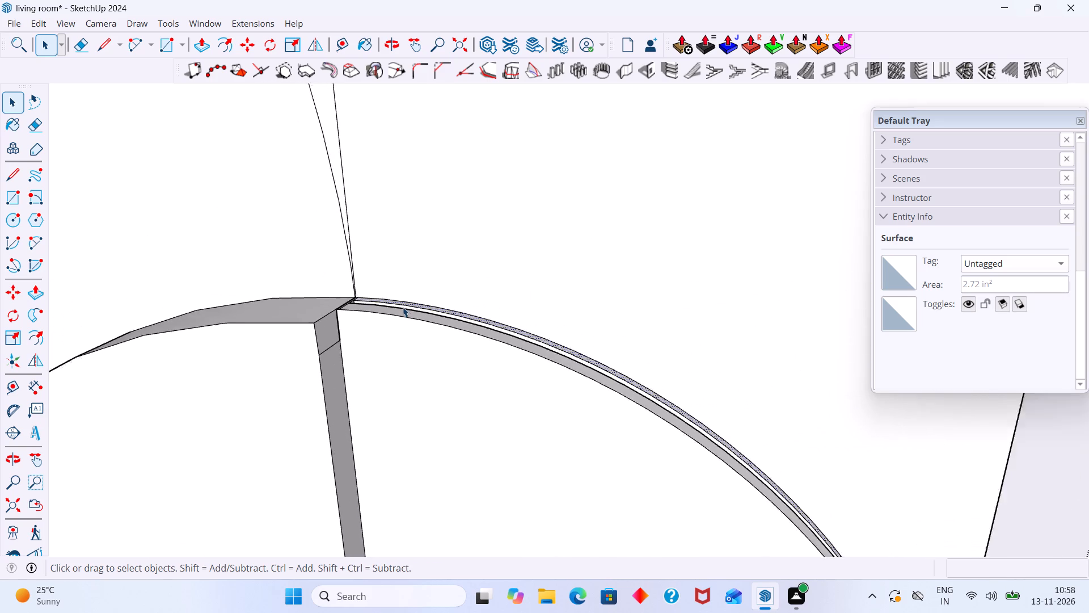
scroll(403, 307, down, 14)
middle_drag(484, 352, 375, 382)
scroll(490, 359, up, 11)
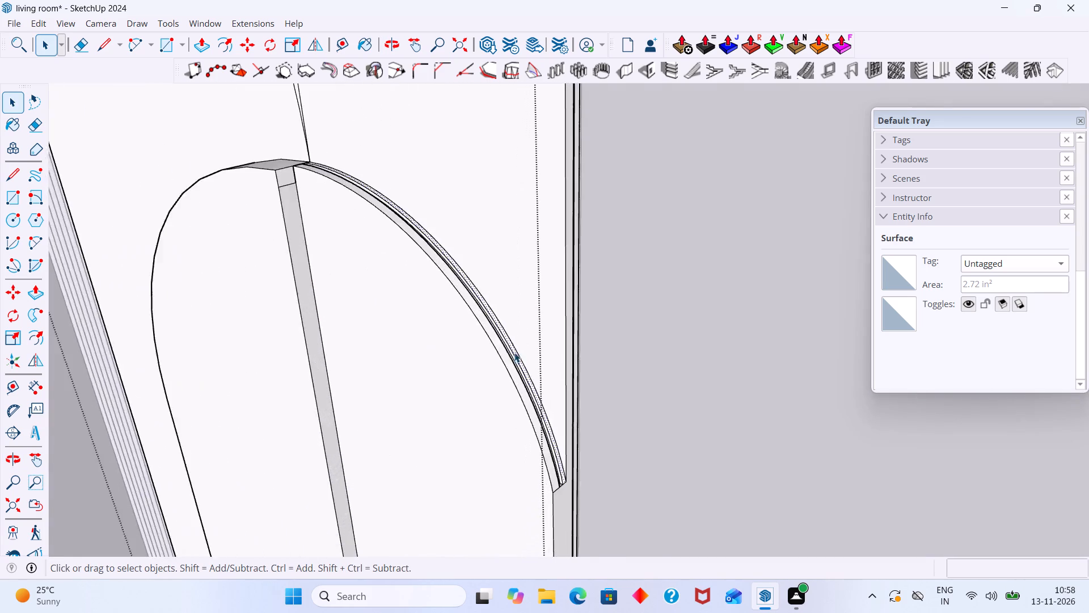
scroll(514, 352, up, 20)
scroll(514, 352, up, 6)
middle_drag(474, 348, 226, 326)
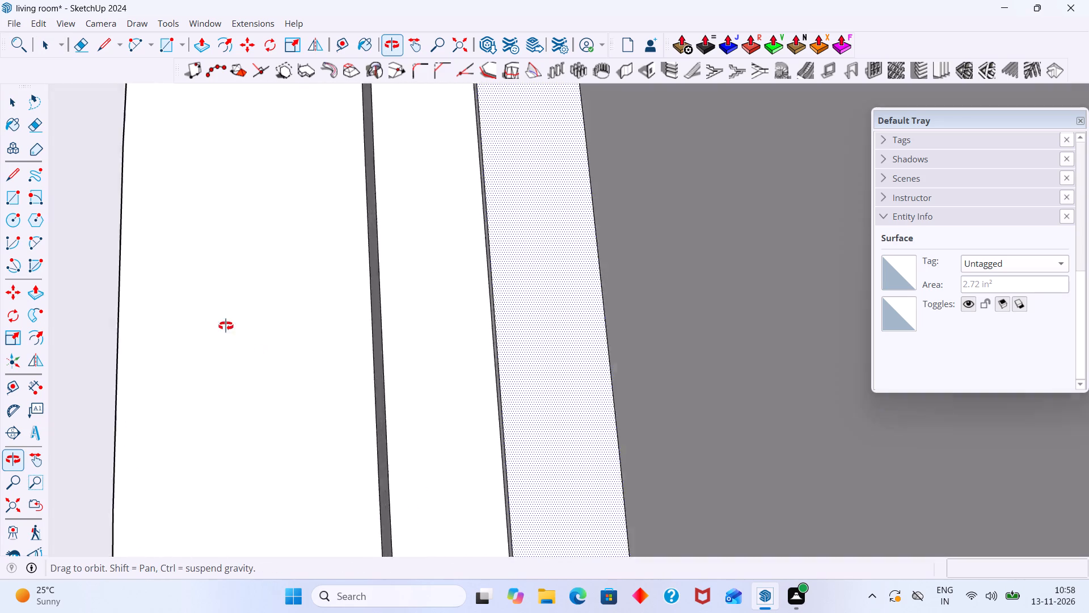
middle_drag(226, 326, 202, 147)
middle_drag(247, 370, 272, 316)
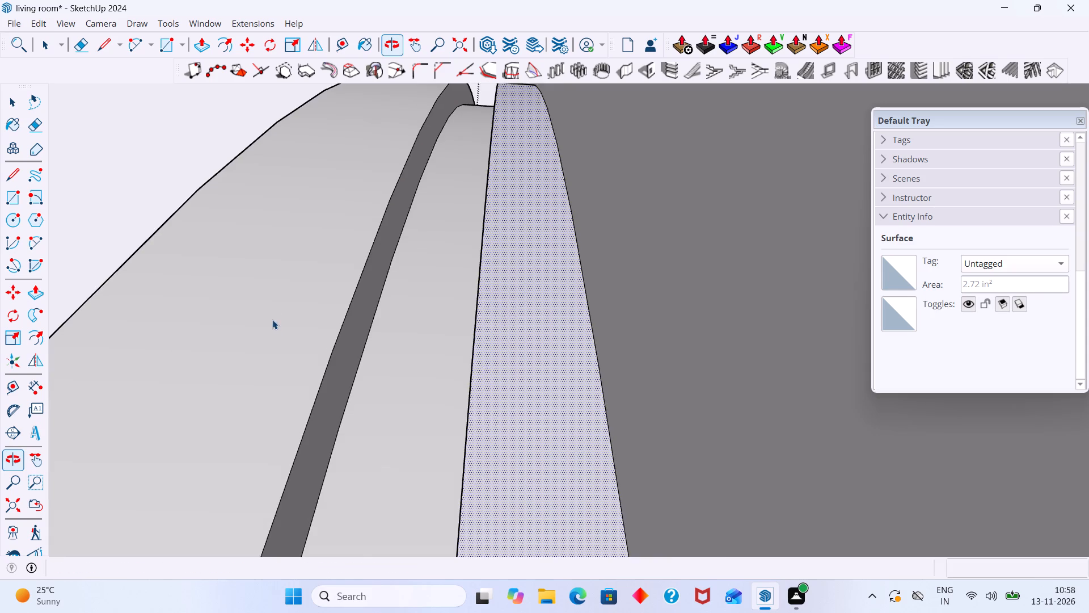
scroll(268, 329, up, 2)
click(266, 330)
key(p)
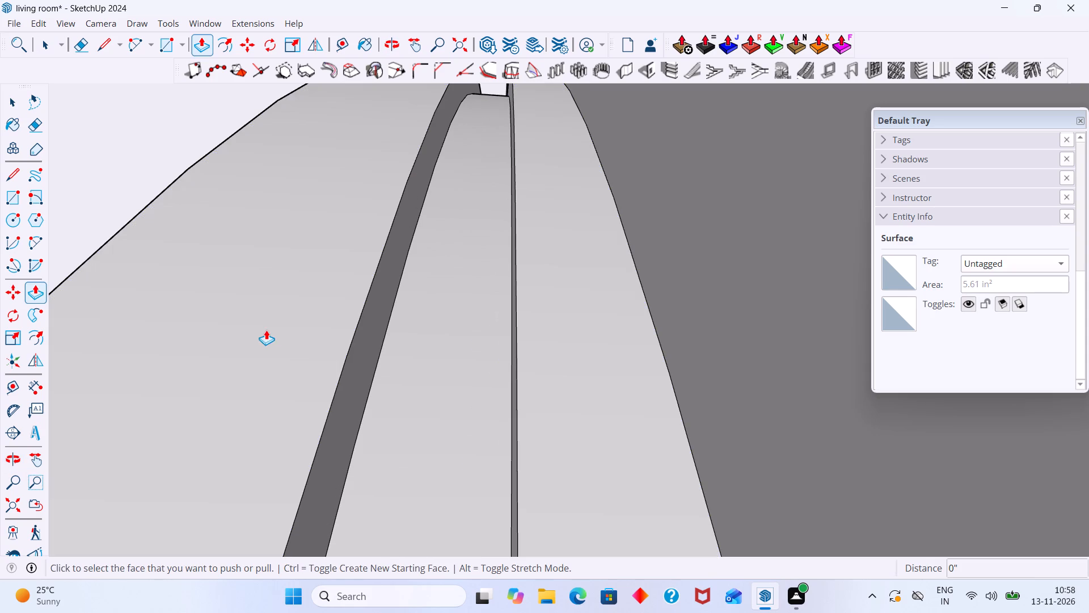
key(space)
click(284, 326)
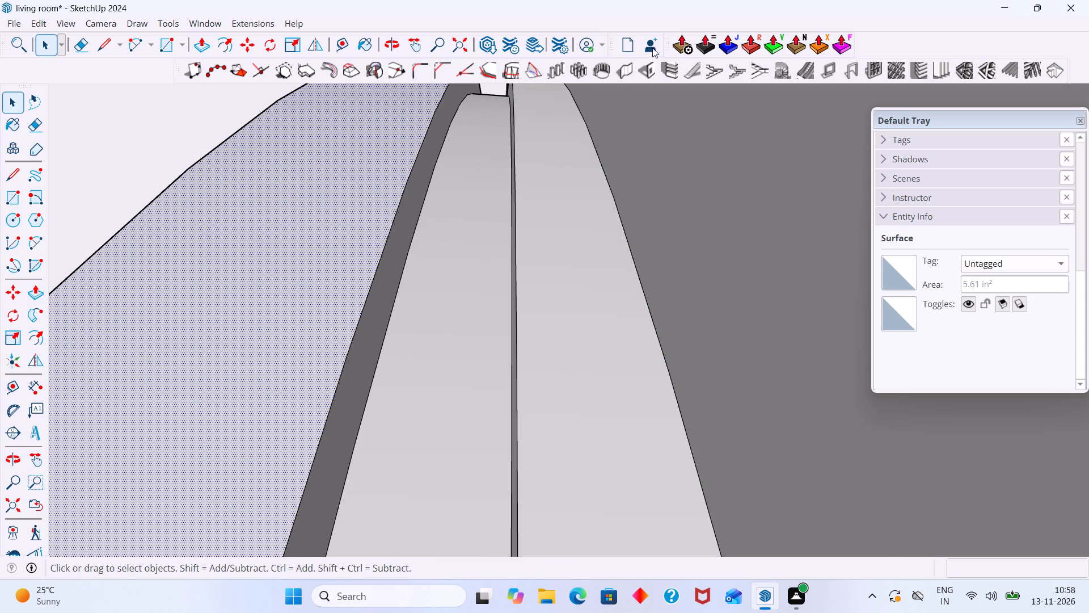
click(733, 40)
click(296, 256)
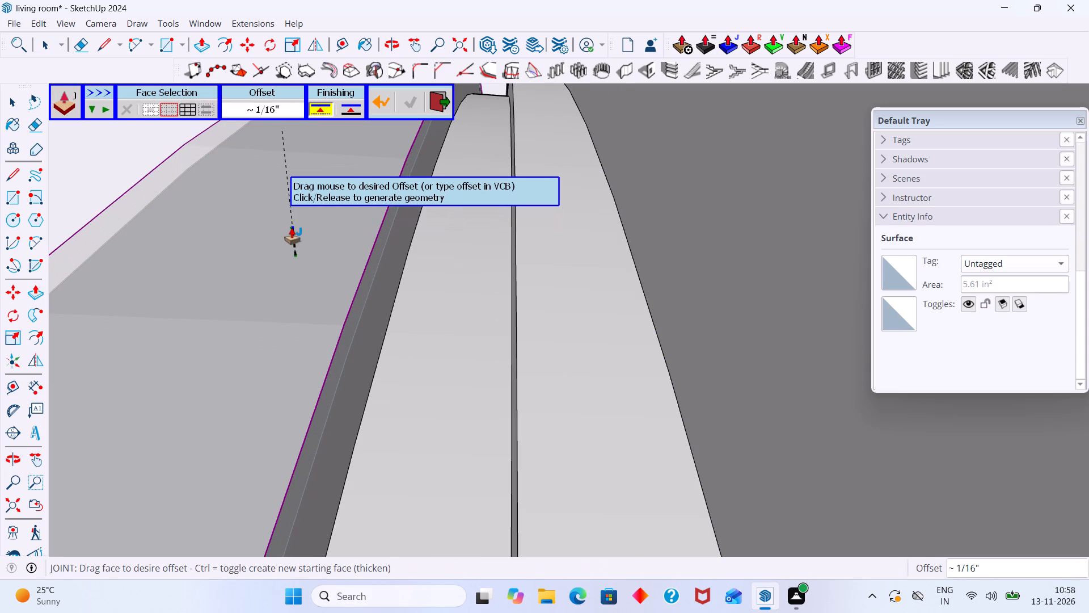
click(289, 222)
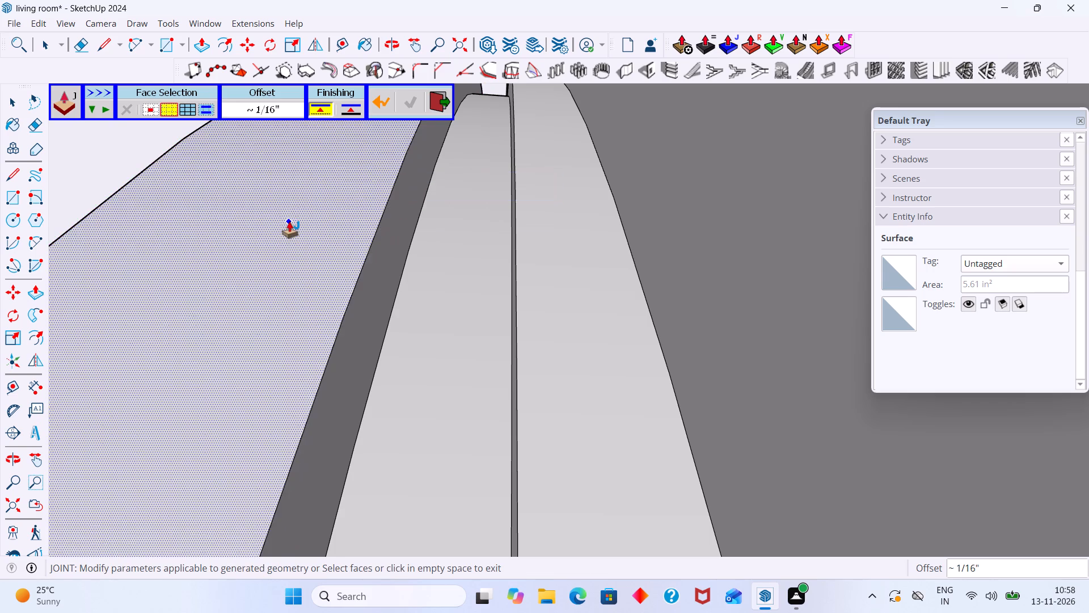
scroll(398, 289, down, 3)
middle_drag(417, 329, 579, 308)
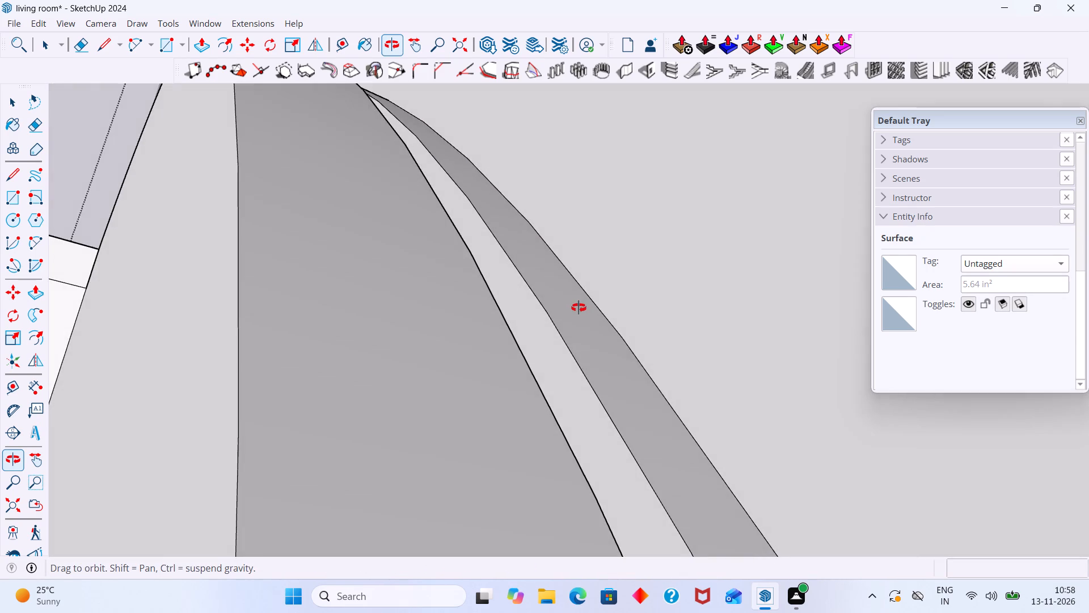
middle_drag(579, 308, 462, 308)
scroll(462, 306, down, 16)
key(space)
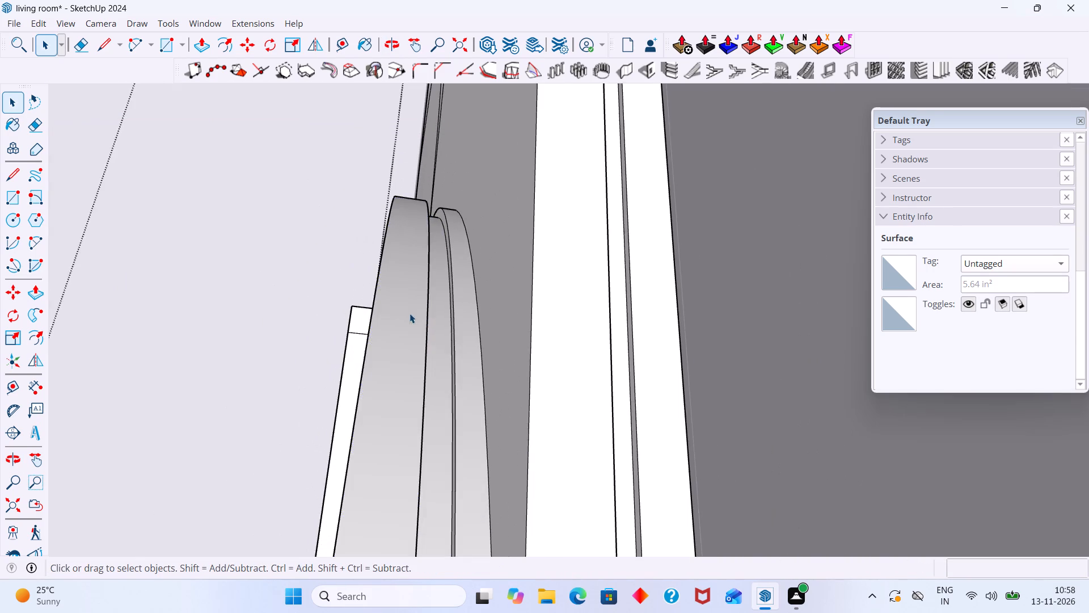
Examine the arched wall panel and the remaining wall sections against the living room reference image.
scroll(406, 297, down, 10)
scroll(57, 371, down, 20)
scroll(57, 371, down, 2)
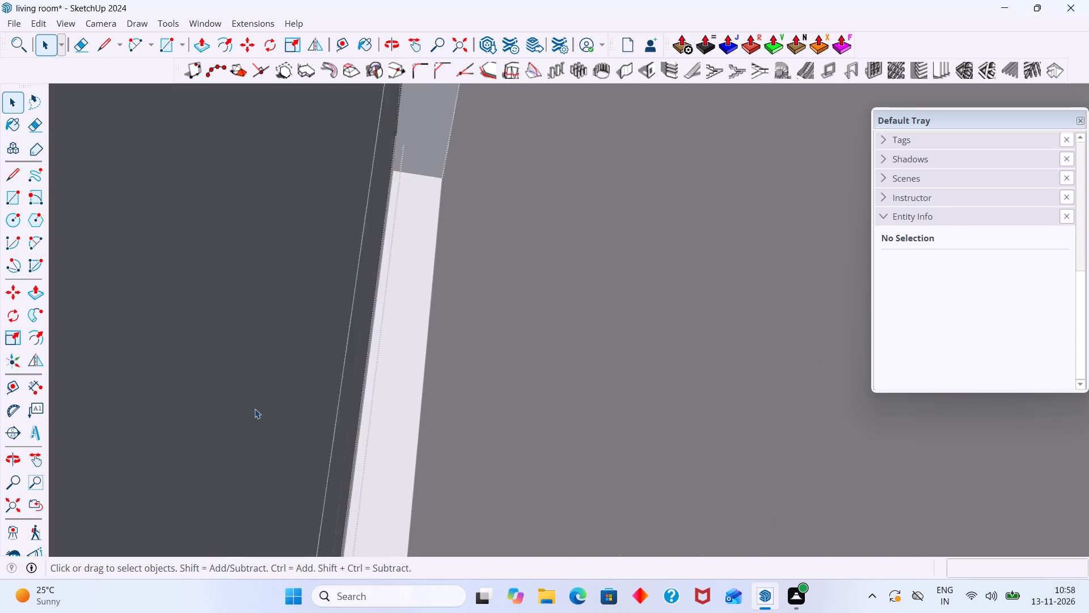
scroll(255, 409, down, 12)
click(14, 513)
click(334, 409)
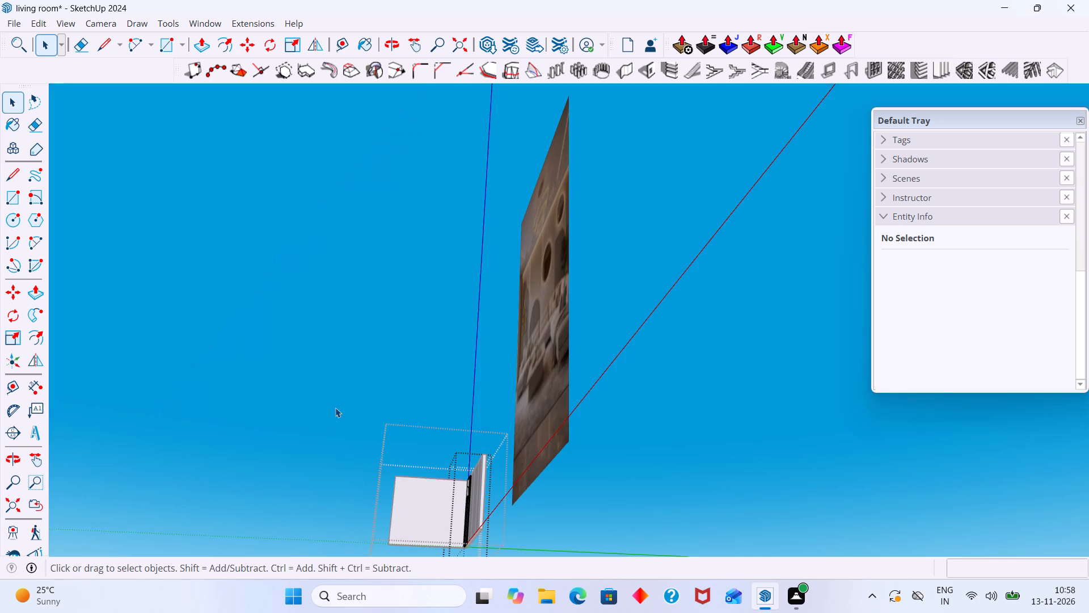
scroll(333, 406, down, 5)
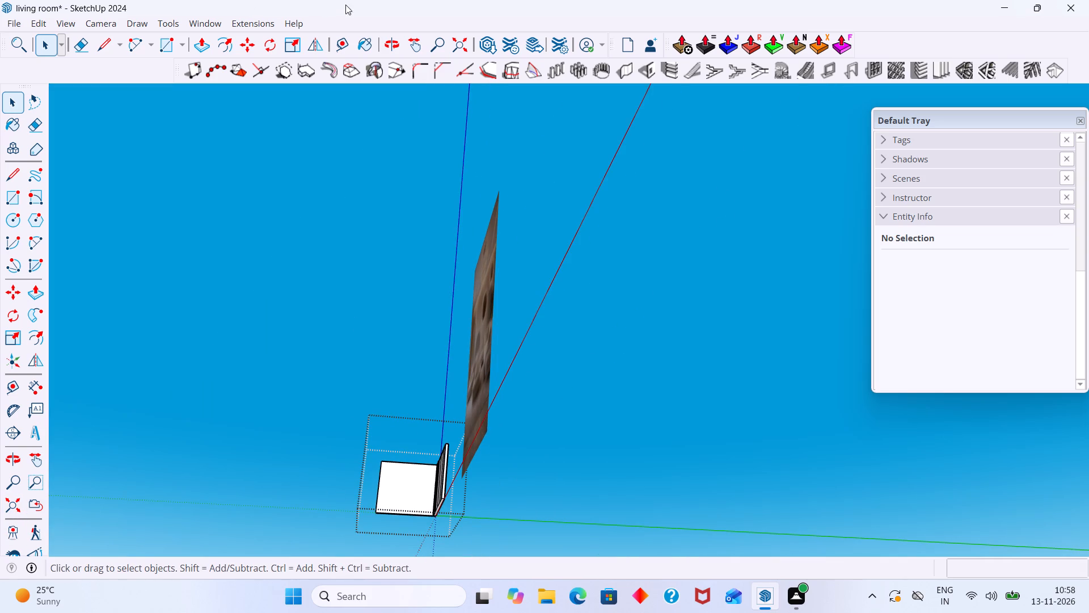
scroll(414, 0, down, 3)
middle_drag(408, 222, 609, 476)
scroll(292, 413, up, 11)
click(445, 327)
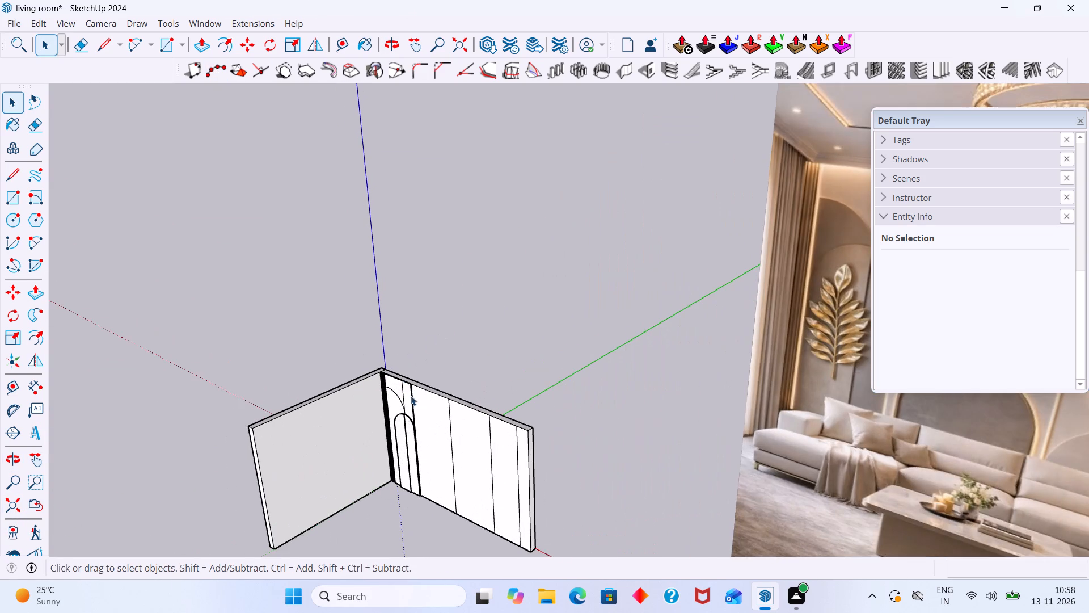
scroll(402, 418, up, 4)
scroll(416, 409, down, 3)
middle_drag(428, 405, 525, 398)
middle_drag(370, 476, 354, 329)
scroll(373, 280, up, 20)
scroll(373, 280, up, 8)
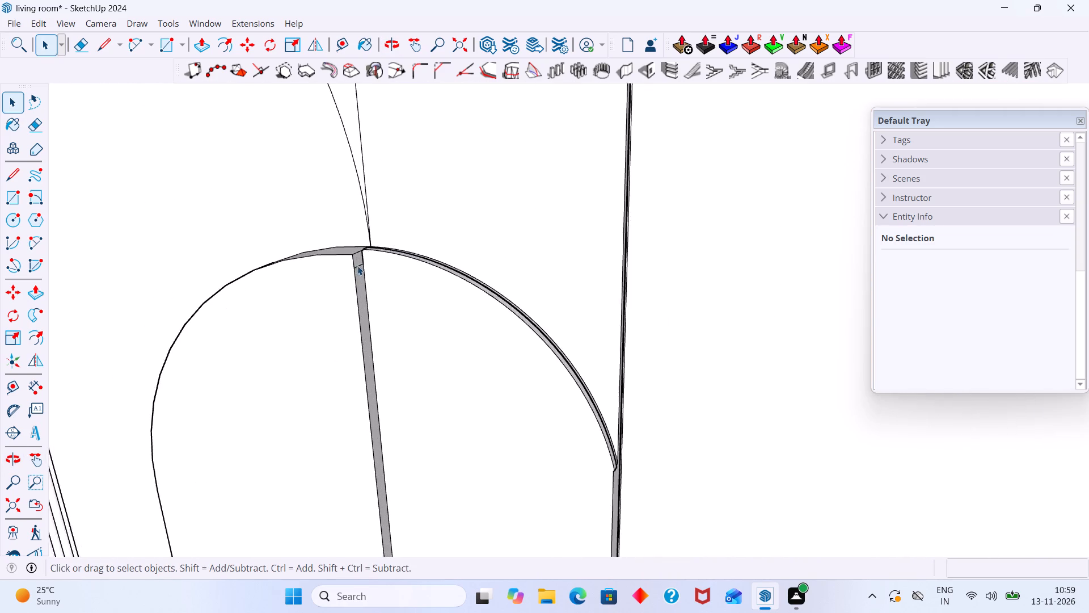
scroll(357, 266, down, 20)
scroll(357, 266, down, 14)
middle_drag(387, 314, 503, 320)
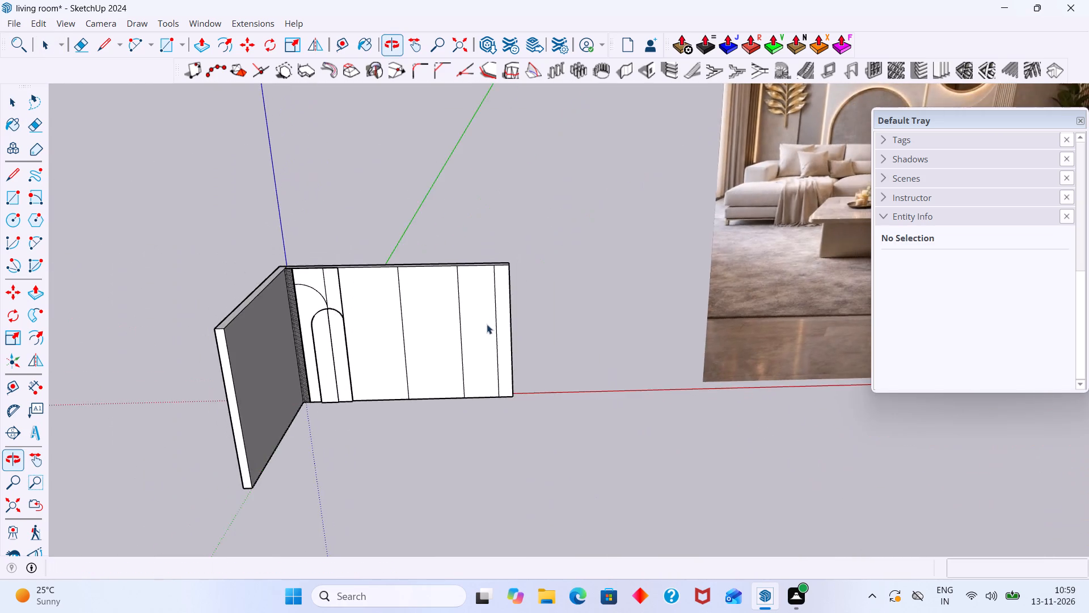
shift+scroll(486, 321, down, 3)
shift+middle_drag(486, 337, 421, 406)
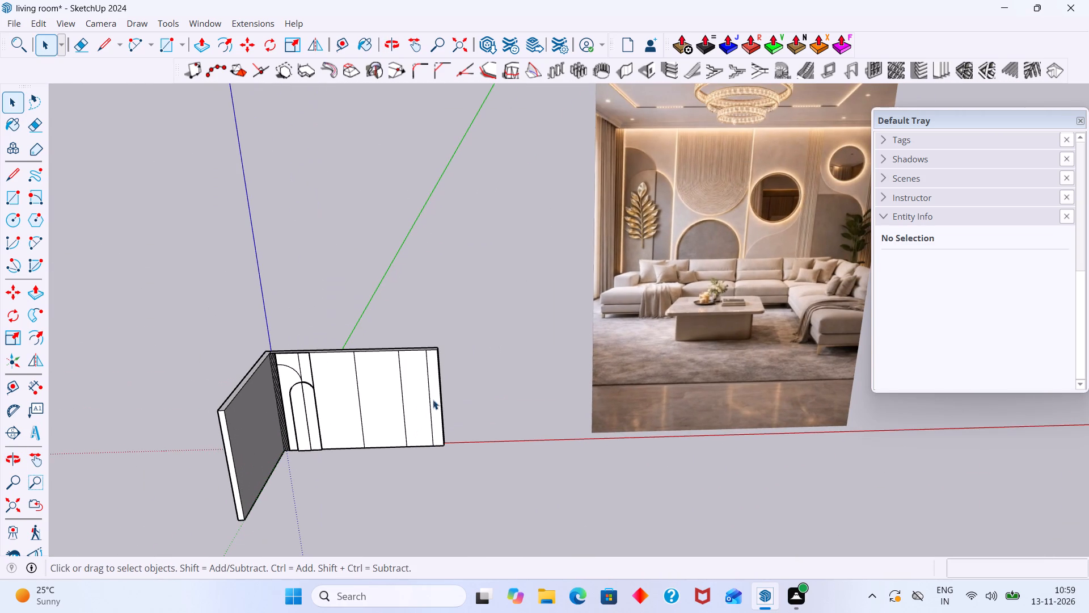
shift+middle_drag(440, 388, 360, 419)
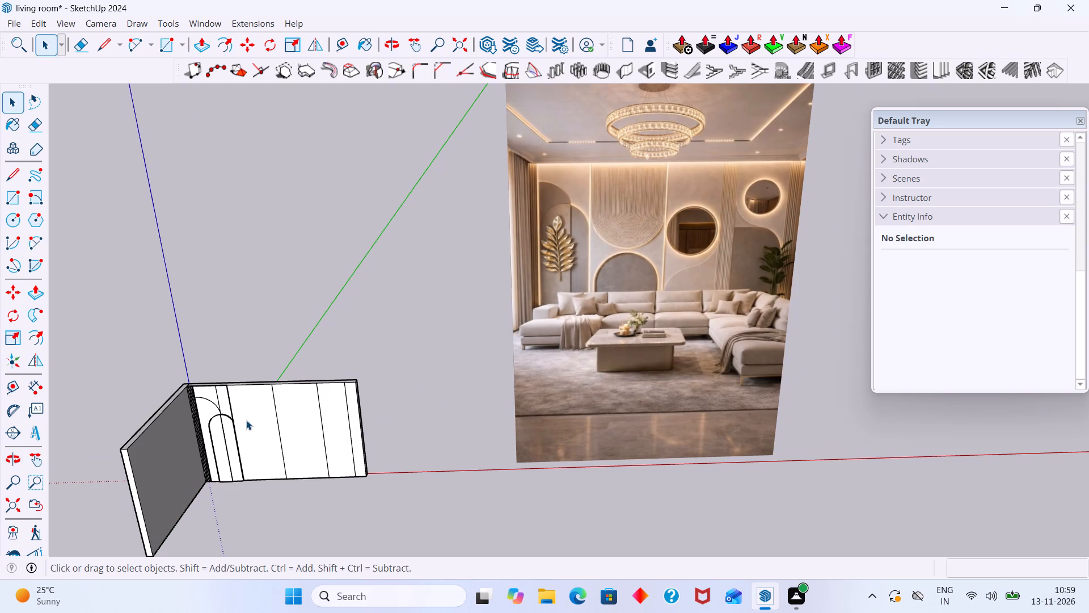
scroll(227, 437, up, 7)
middle_drag(251, 435, 315, 436)
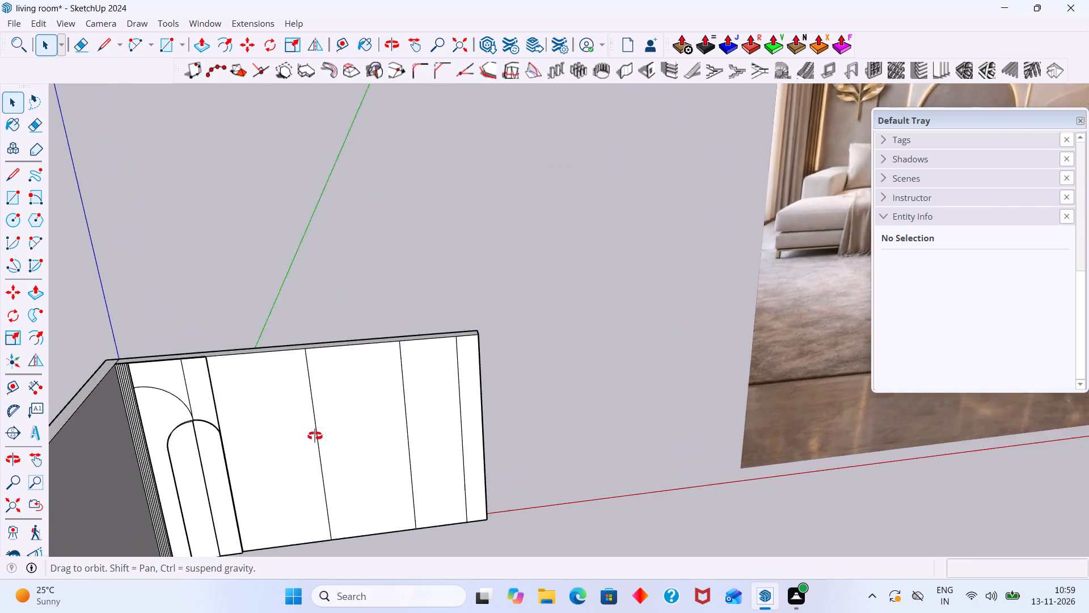
middle_drag(315, 436, 429, 414)
shift+middle_drag(233, 466, 244, 366)
scroll(234, 391, up, 12)
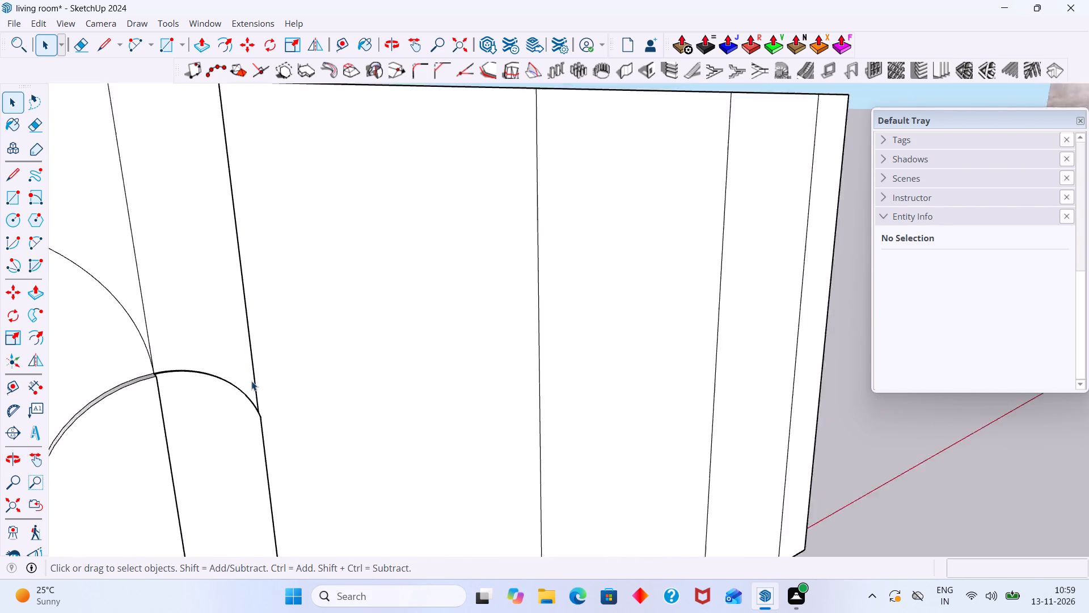
scroll(251, 381, up, 1)
middle_drag(251, 381, 95, 421)
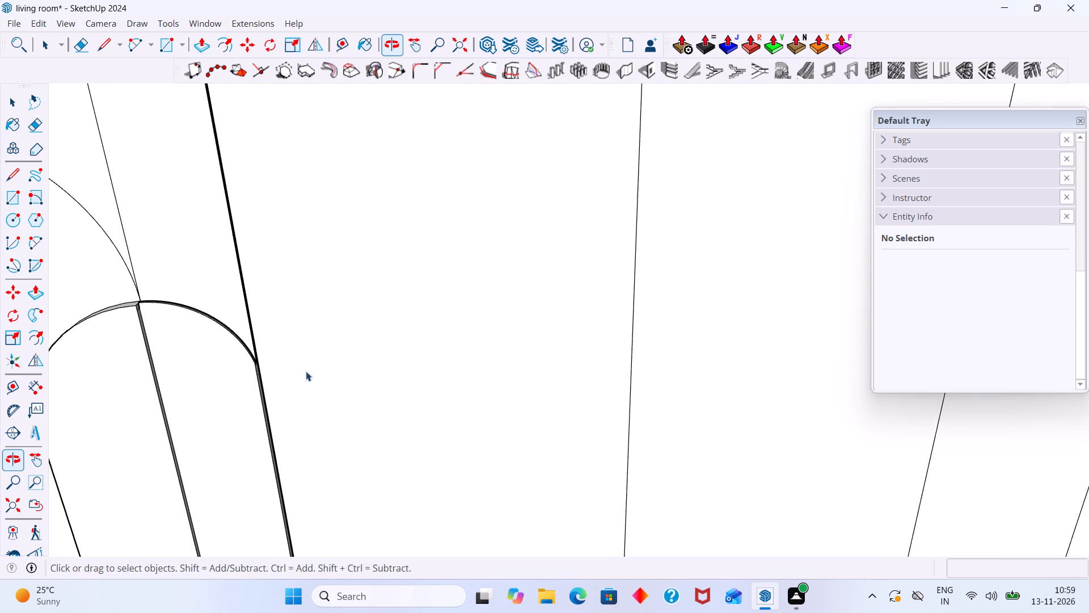
scroll(274, 363, up, 9)
middle_drag(276, 342, 133, 366)
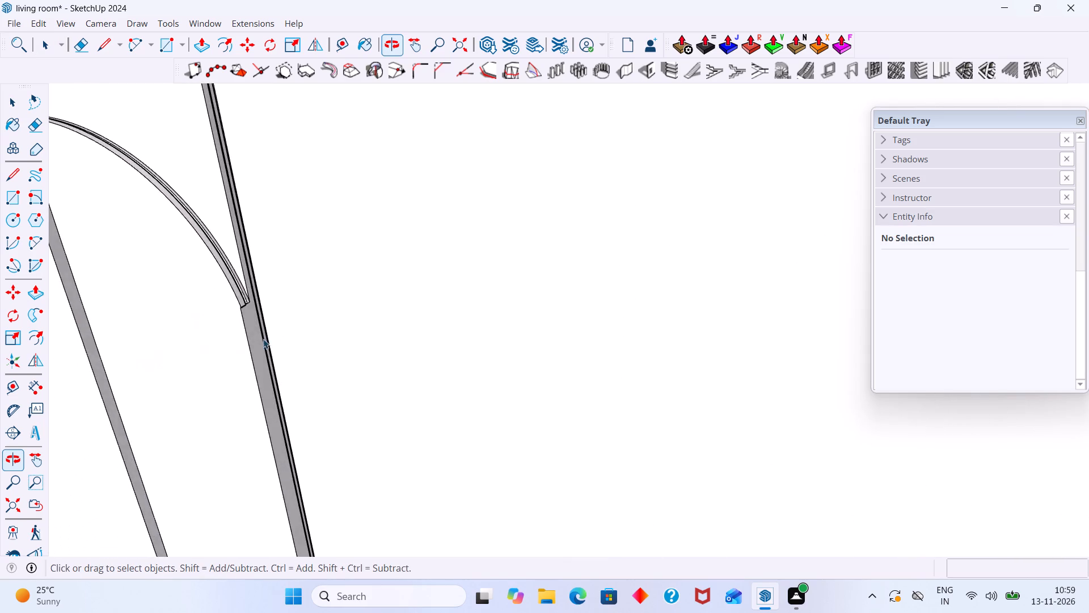
scroll(284, 330, up, 1)
Make a group from the plain wall section directly beside the arched panel, including its face and bounding edges.
scroll(284, 330, down, 20)
scroll(284, 330, down, 1)
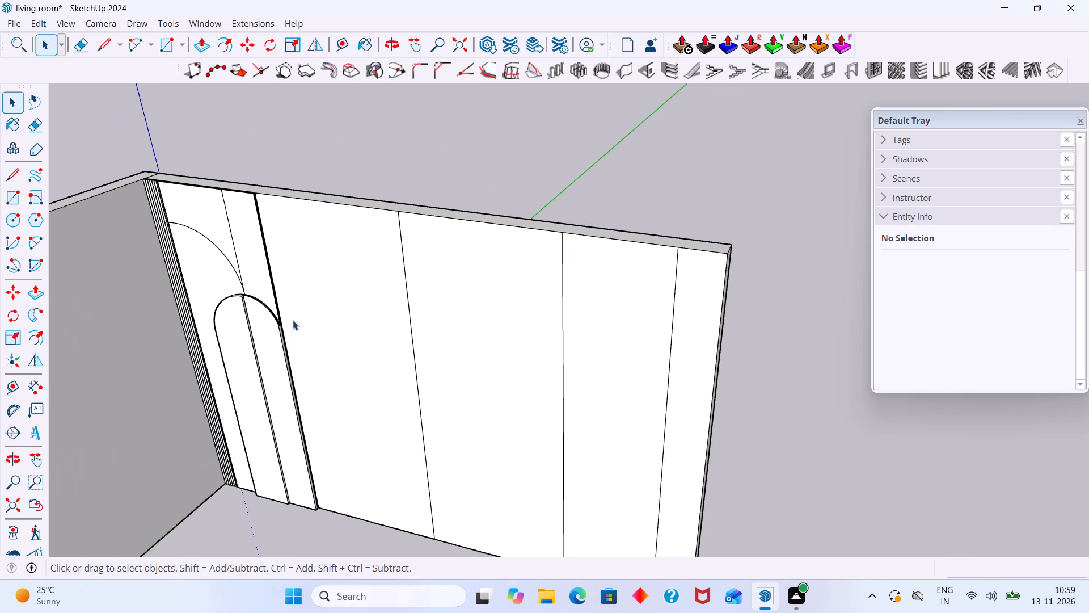
triple_click(310, 279)
double_click(310, 280)
double_click(313, 289)
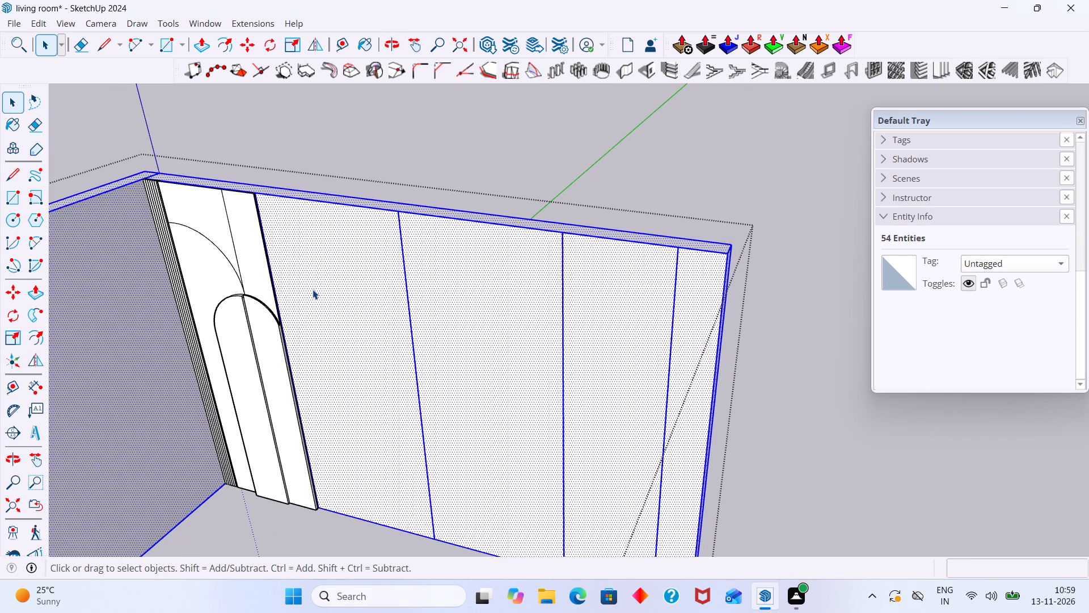
right_click(314, 295)
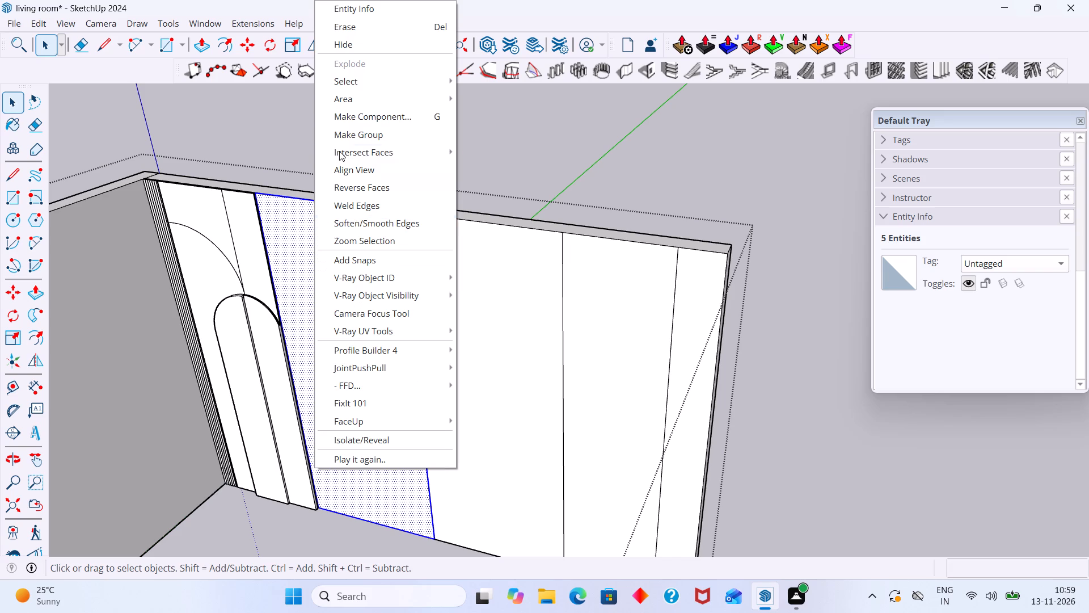
click(372, 130)
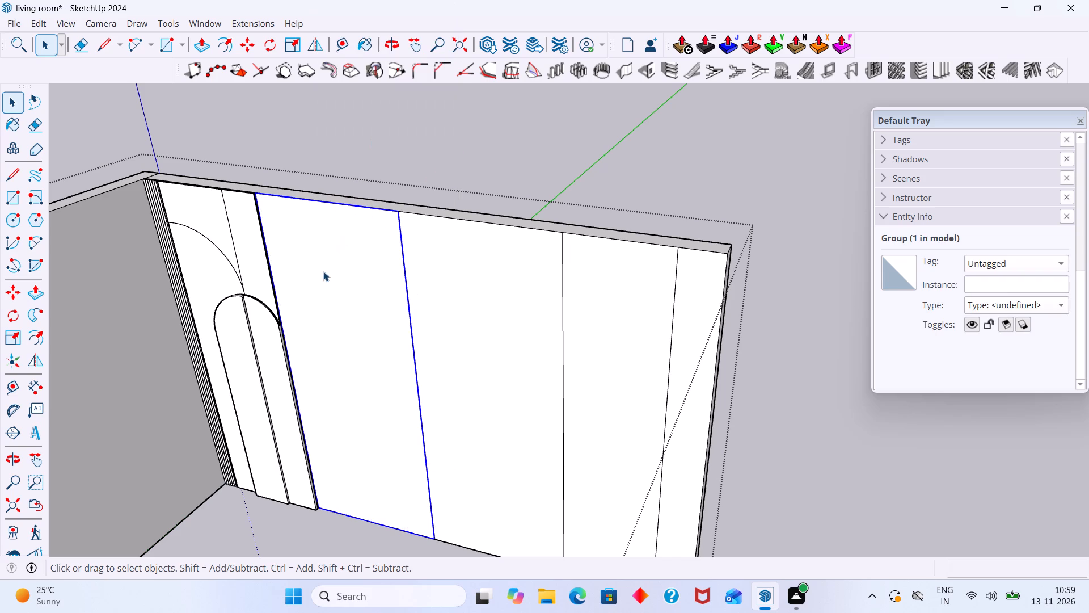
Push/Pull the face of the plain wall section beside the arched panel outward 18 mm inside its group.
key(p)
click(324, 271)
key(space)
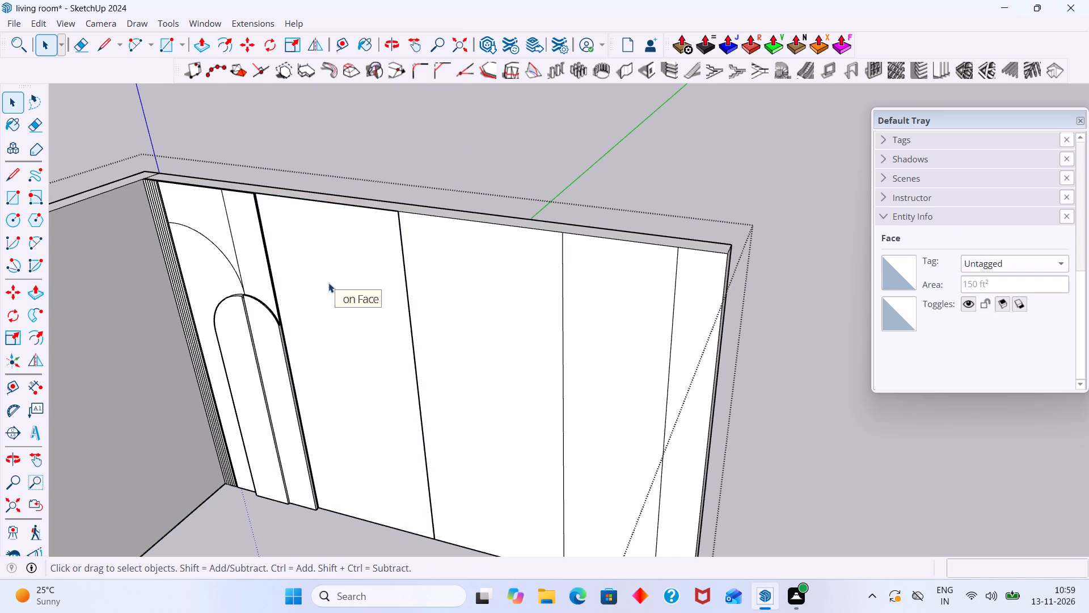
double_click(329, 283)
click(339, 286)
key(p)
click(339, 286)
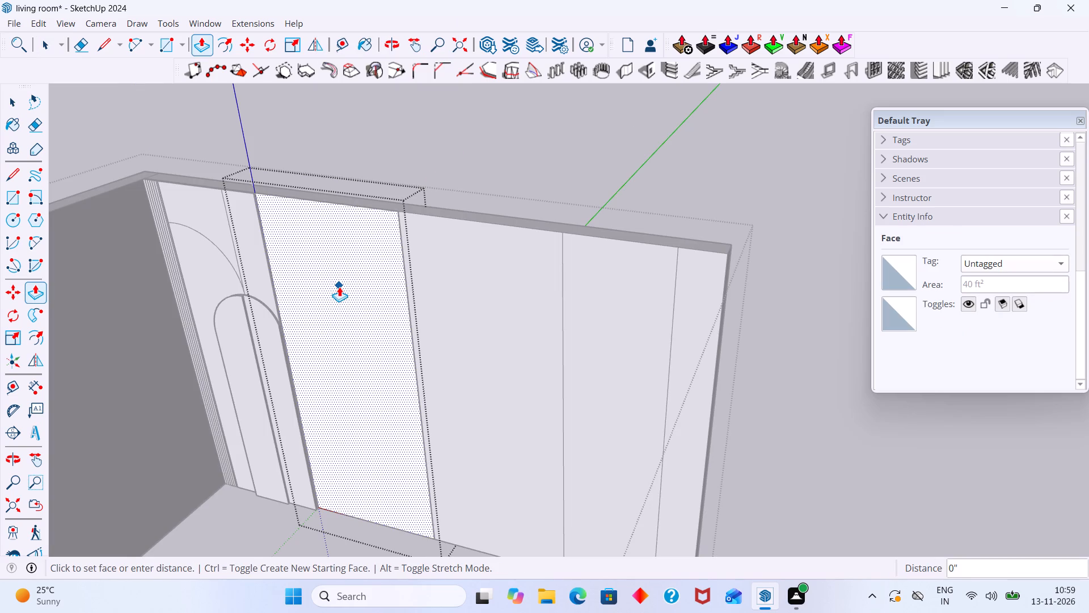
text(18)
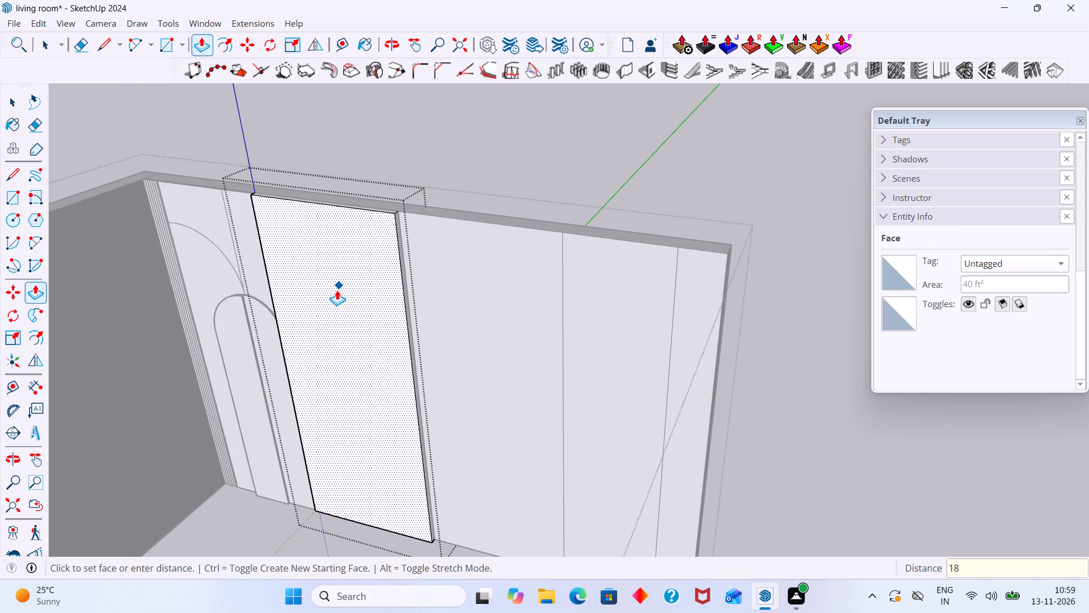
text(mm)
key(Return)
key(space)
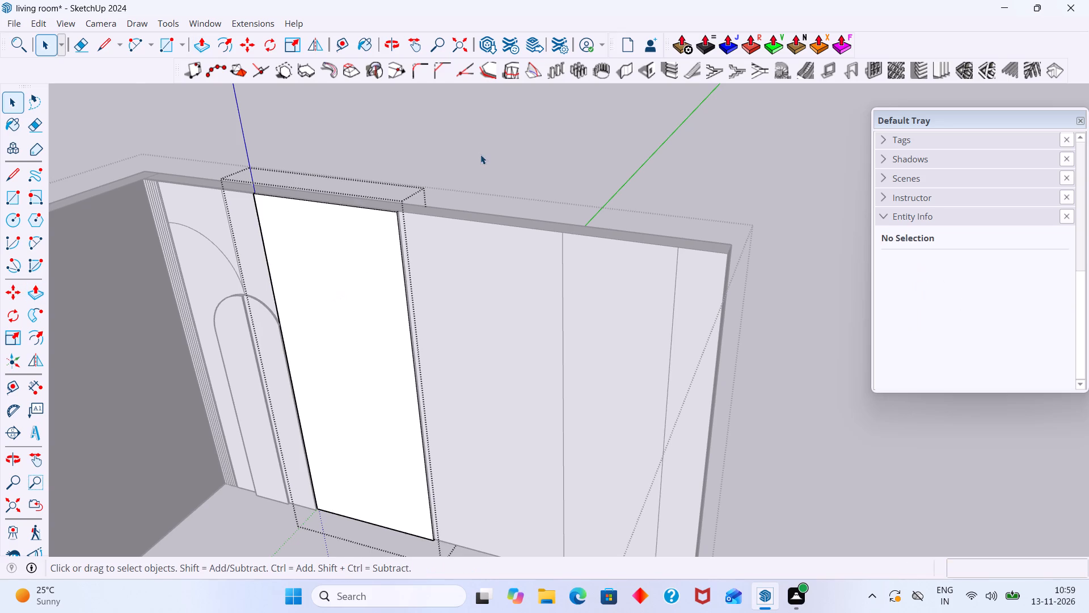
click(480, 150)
Examine the top-edge joint between the extruded plain section and the arched panel's small stepped notch.
scroll(354, 227, down, 20)
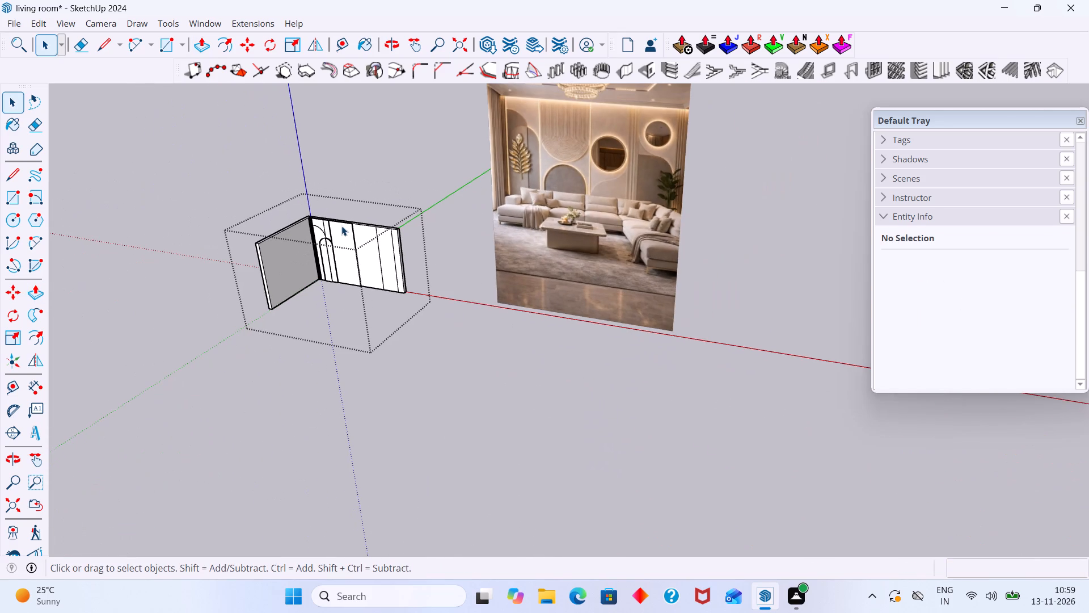
shift+middle_drag(373, 232, 369, 280)
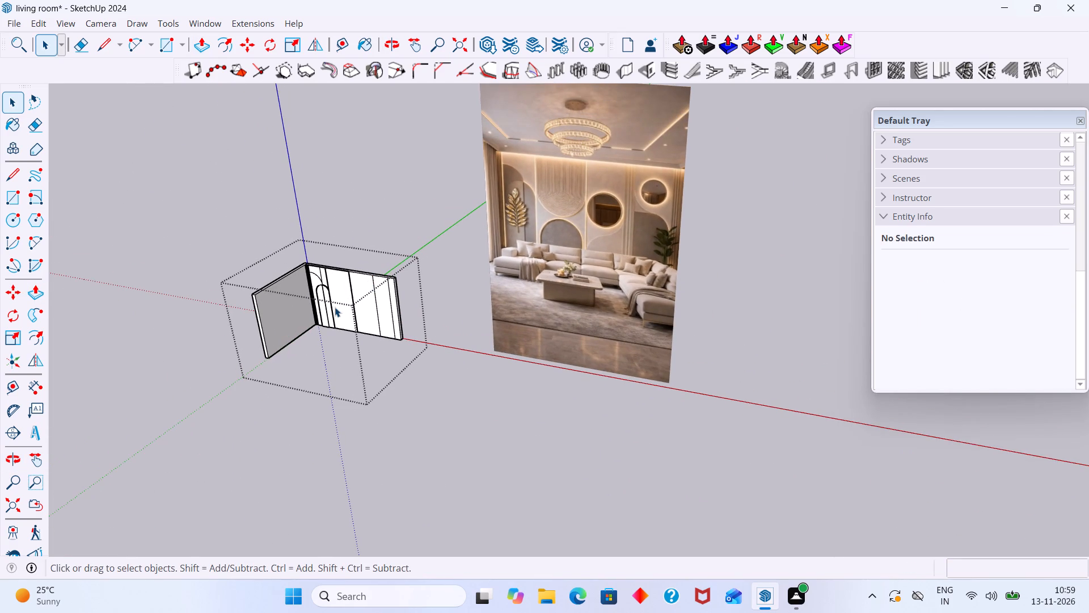
middle_drag(333, 301, 454, 320)
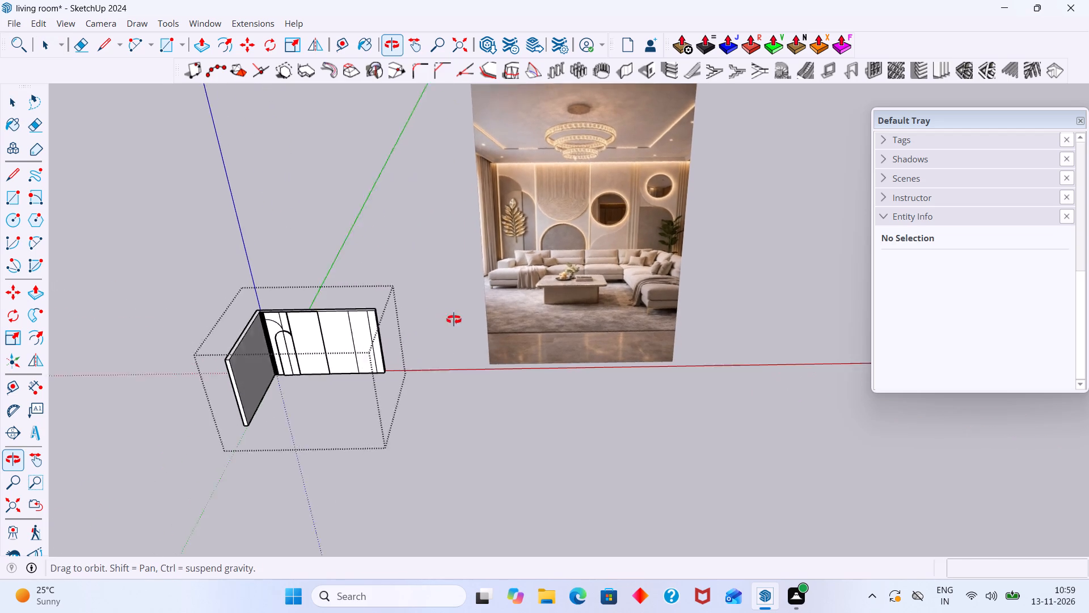
middle_drag(454, 320, 468, 316)
scroll(285, 331, up, 20)
scroll(285, 331, up, 4)
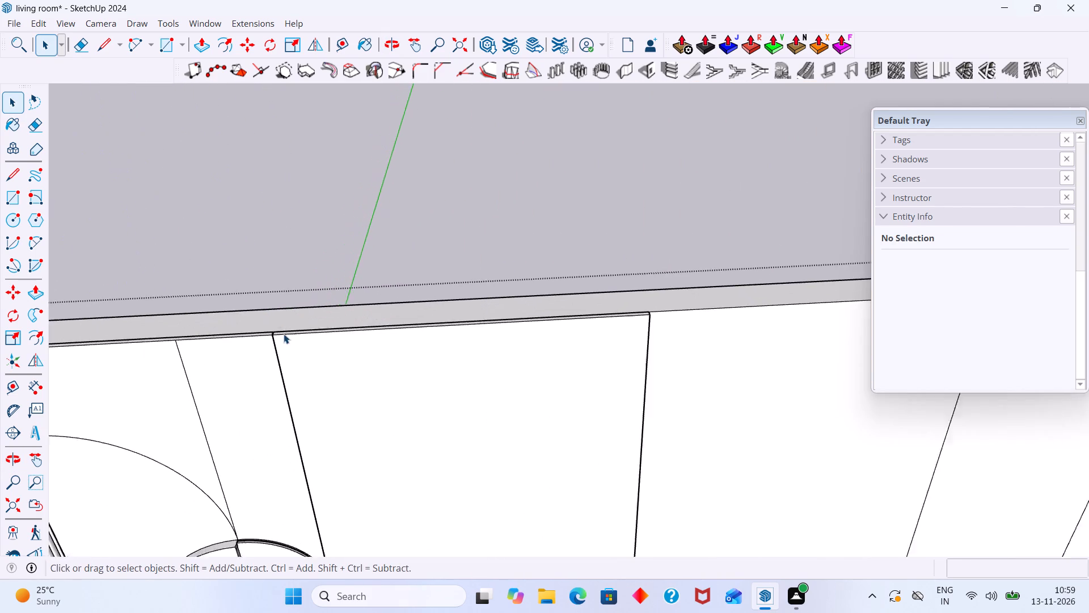
scroll(284, 334, up, 20)
scroll(284, 334, up, 10)
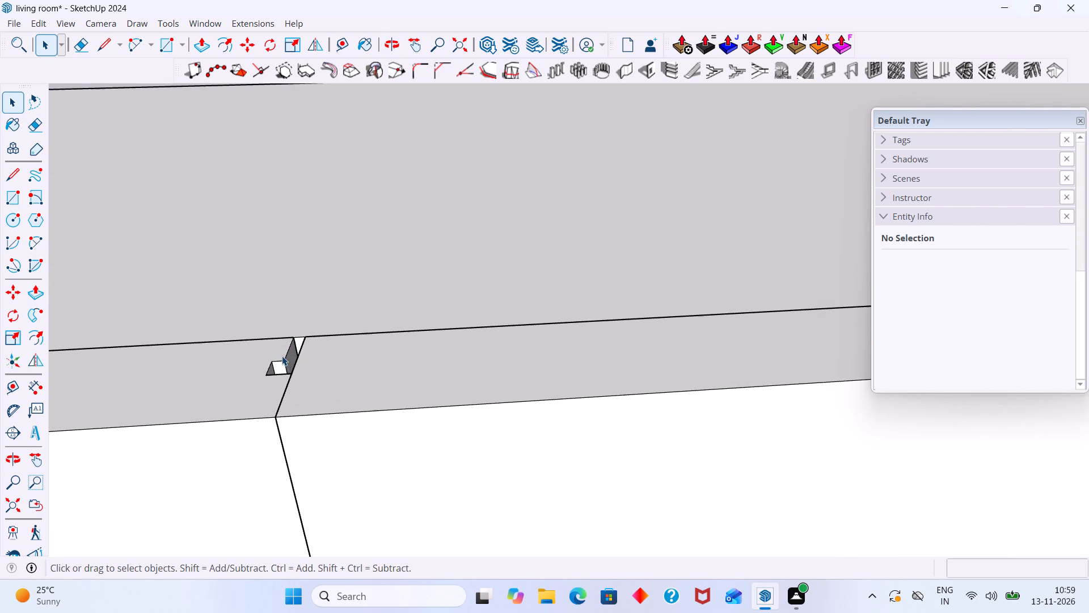
scroll(282, 356, up, 20)
scroll(282, 356, up, 3)
scroll(293, 364, down, 3)
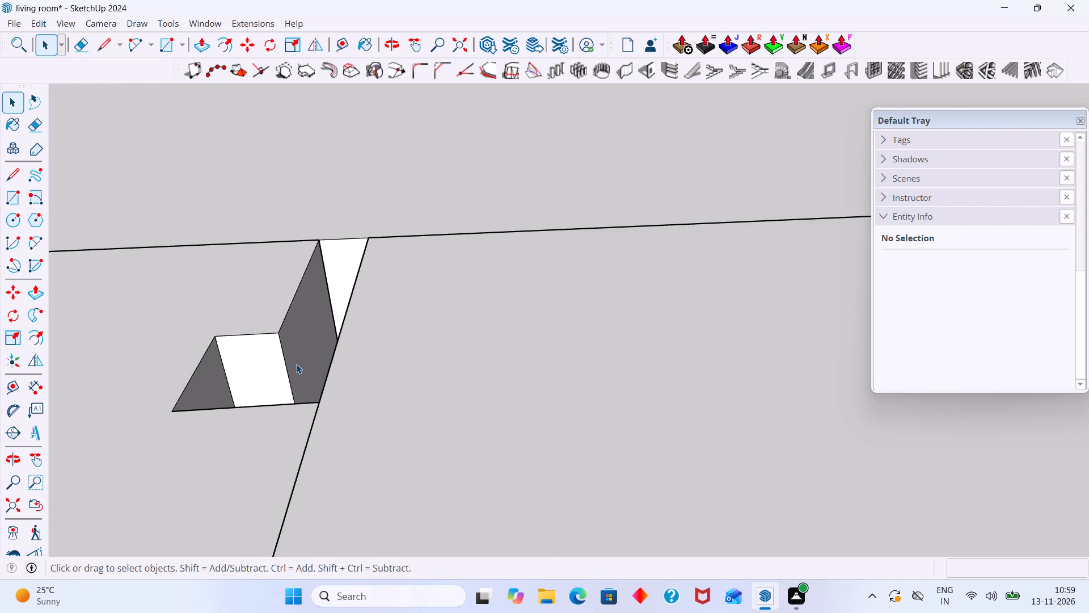
scroll(296, 364, down, 18)
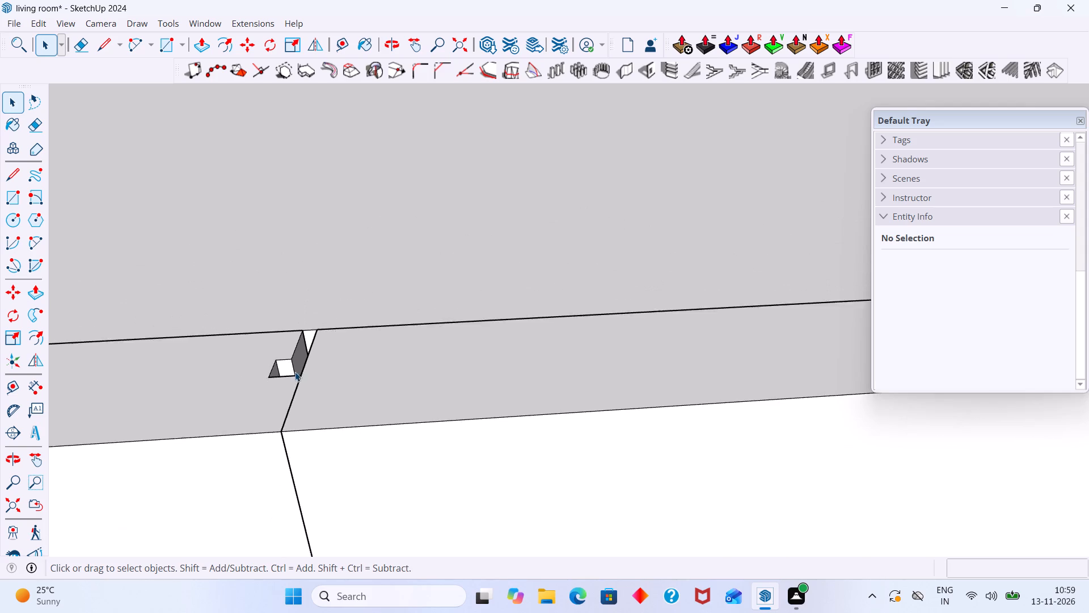
scroll(295, 372, down, 20)
scroll(295, 372, down, 16)
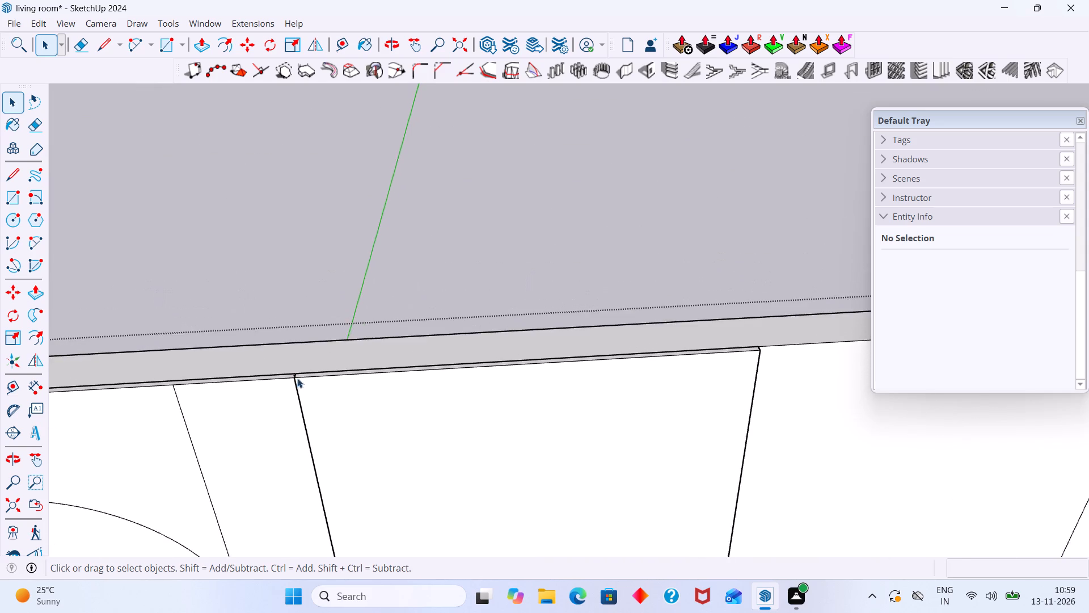
scroll(297, 378, down, 3)
Examine from several angles how the extruded section meets the small arch's rim and the notch at the wall's top.
middle_drag(305, 387, 305, 289)
middle_drag(312, 398, 322, 280)
scroll(261, 450, down, 6)
scroll(280, 467, up, 1)
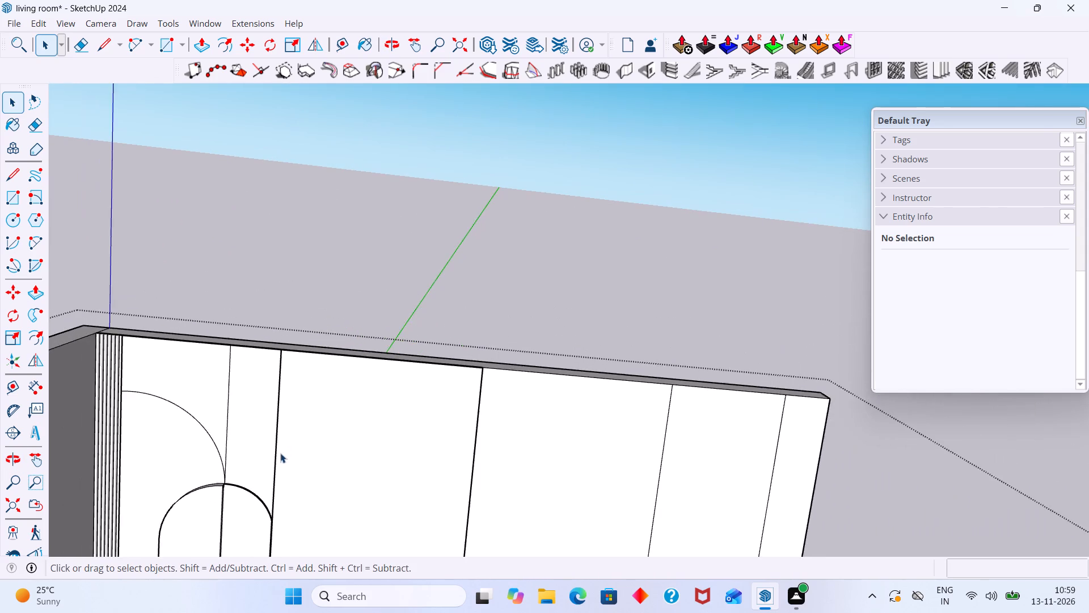
scroll(280, 452, down, 4)
middle_drag(282, 485, 322, 582)
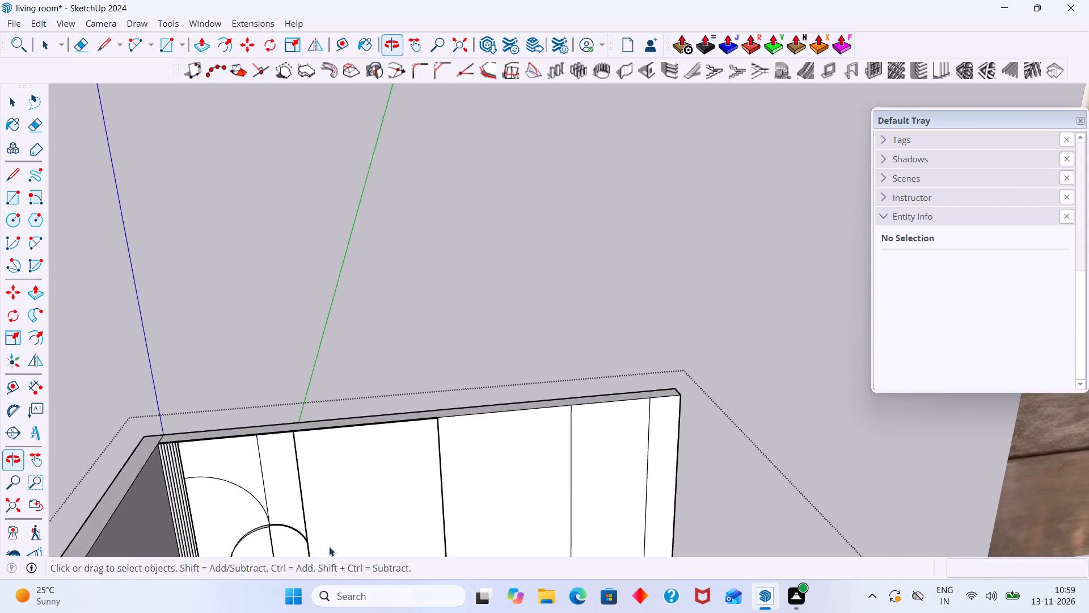
ctrl+middle_drag(344, 496, 285, 612)
middle_drag(286, 602, 325, 414)
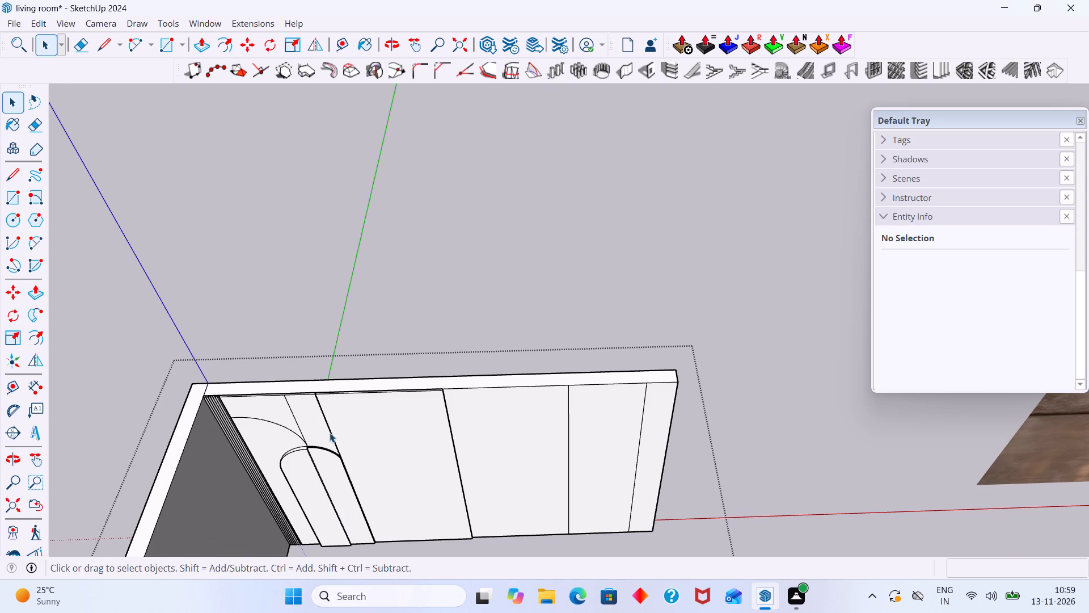
scroll(330, 433, down, 4)
middle_drag(349, 418, 347, 297)
scroll(318, 354, up, 20)
scroll(318, 354, up, 2)
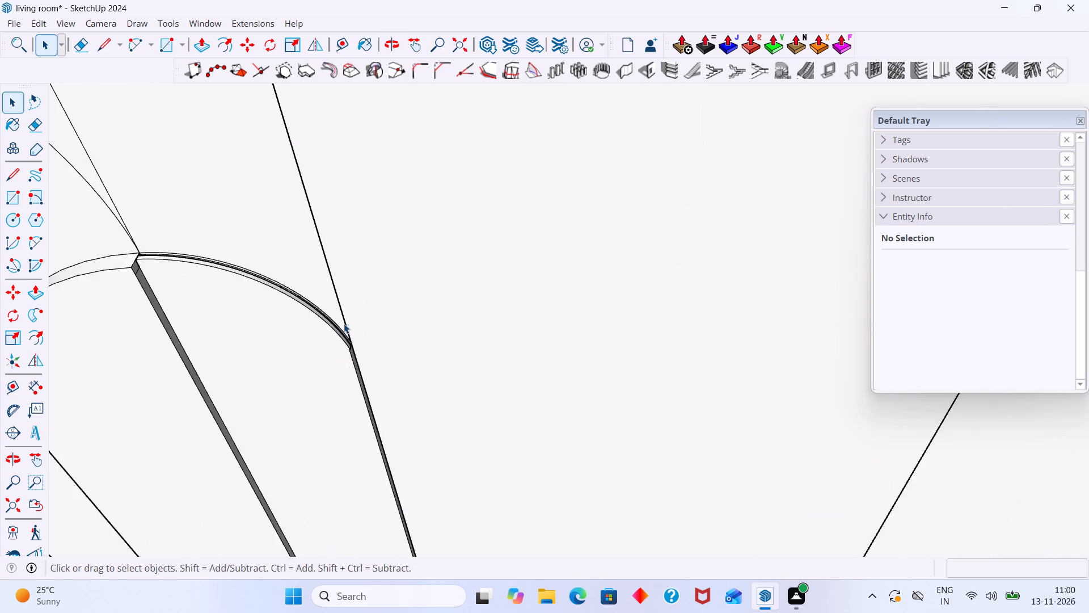
scroll(344, 324, up, 16)
middle_drag(344, 382, 430, 316)
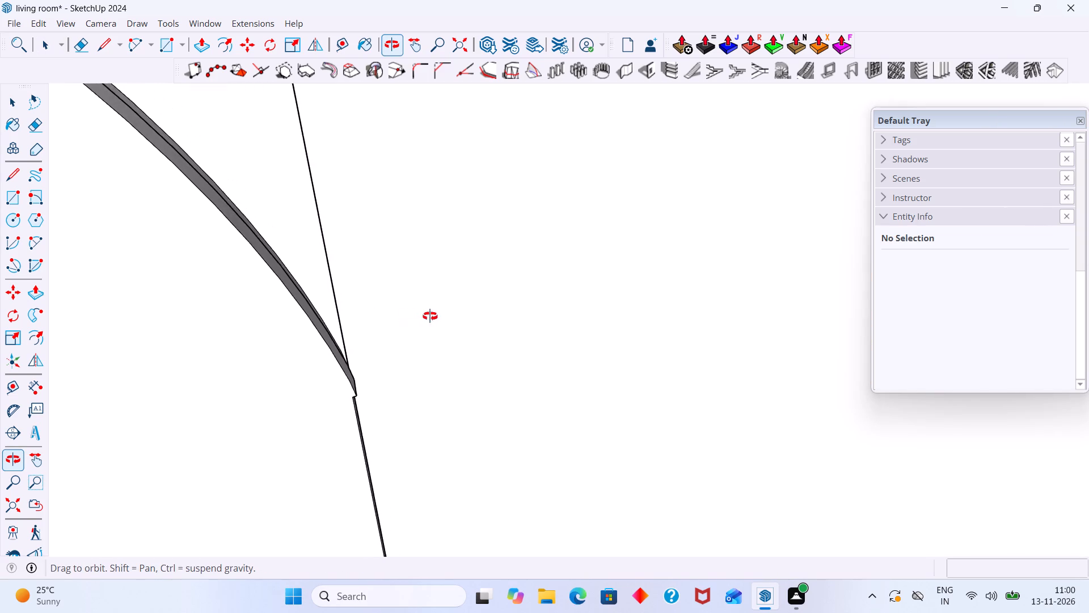
middle_drag(430, 316, 303, 350)
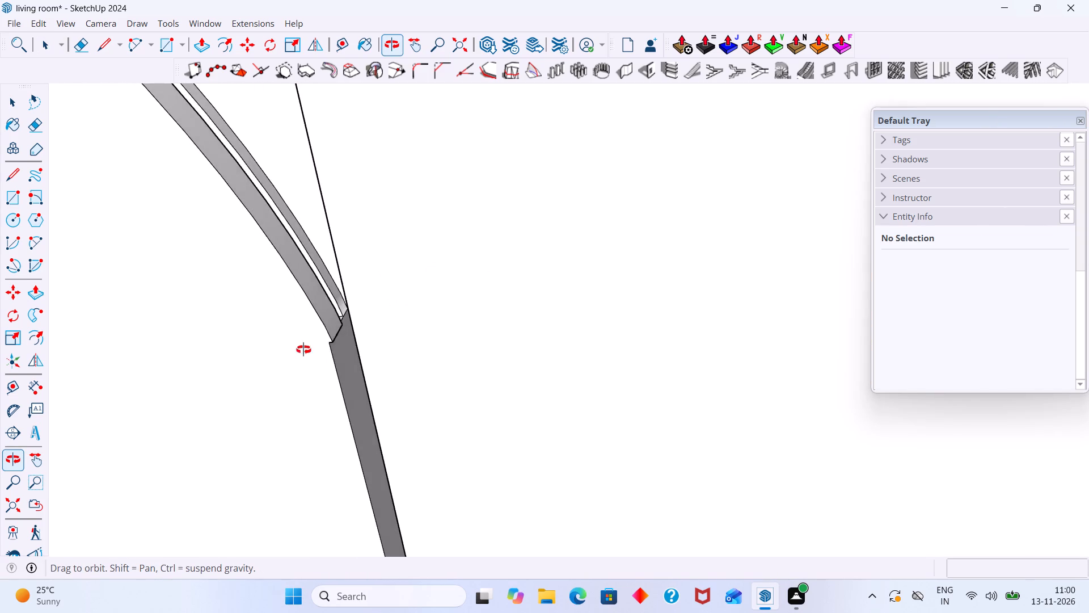
middle_drag(303, 350, 305, 354)
scroll(341, 328, down, 20)
scroll(341, 328, down, 10)
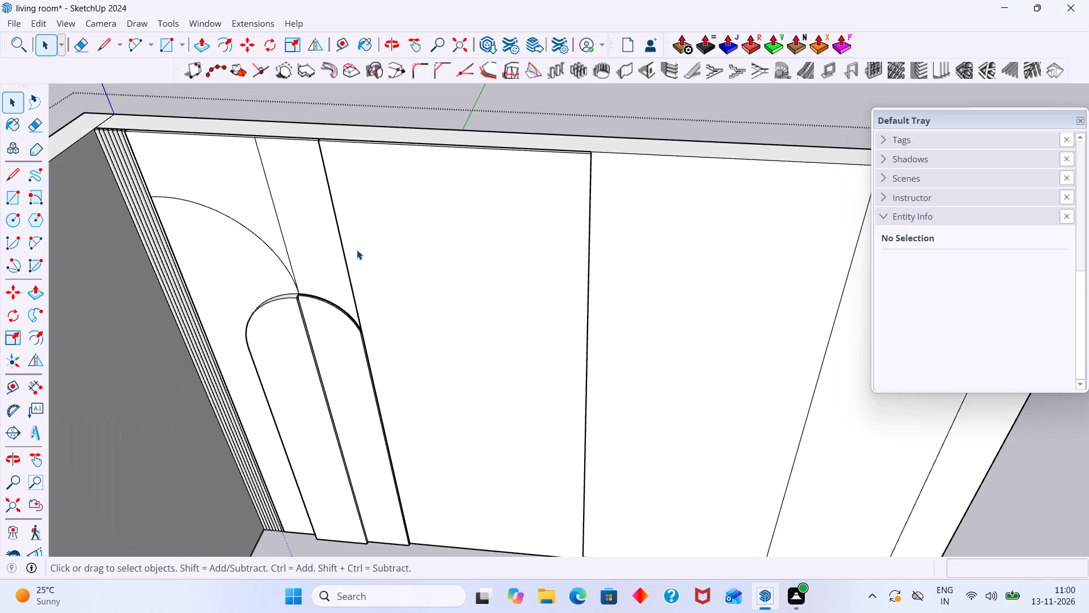
middle_drag(346, 237, 377, 322)
scroll(324, 261, up, 18)
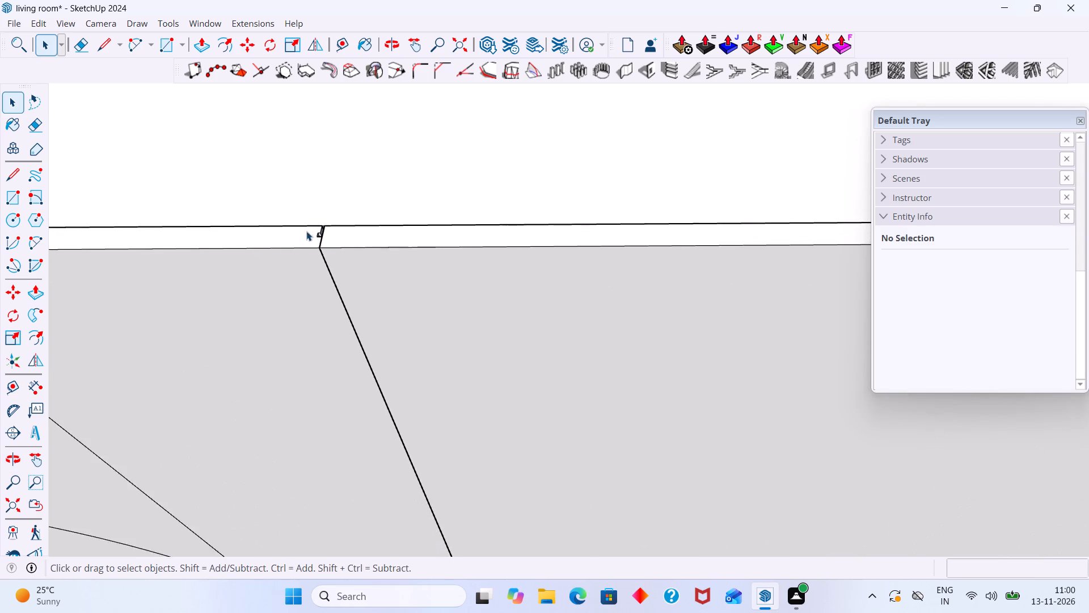
scroll(306, 231, up, 17)
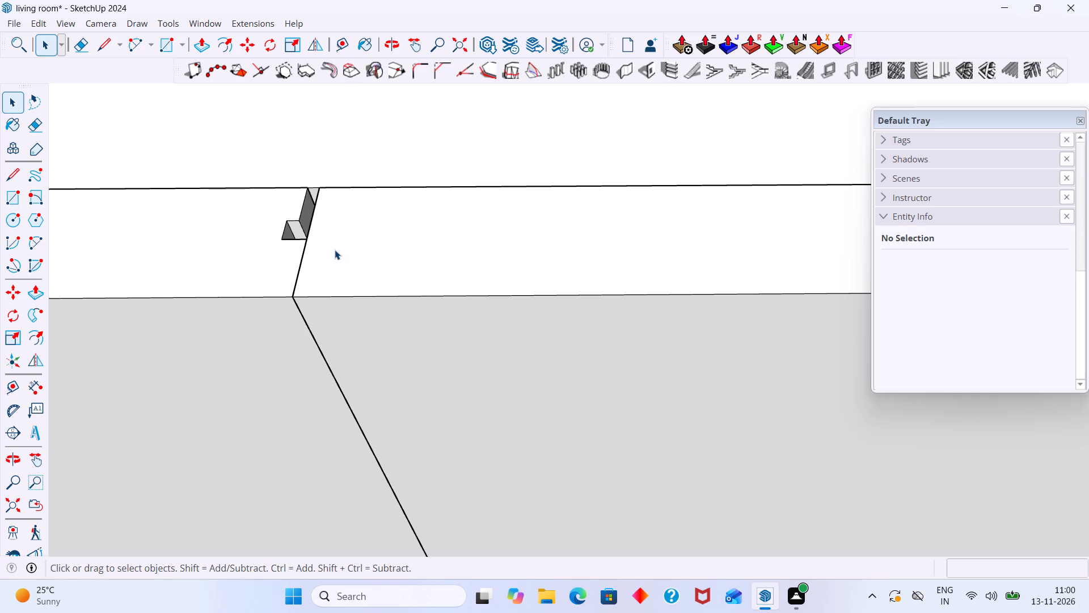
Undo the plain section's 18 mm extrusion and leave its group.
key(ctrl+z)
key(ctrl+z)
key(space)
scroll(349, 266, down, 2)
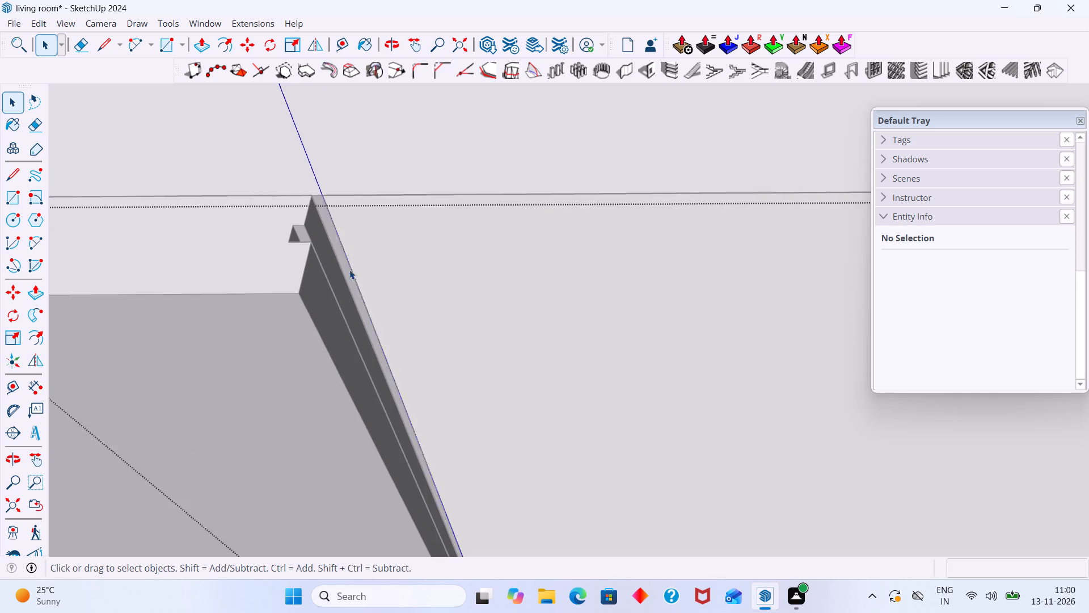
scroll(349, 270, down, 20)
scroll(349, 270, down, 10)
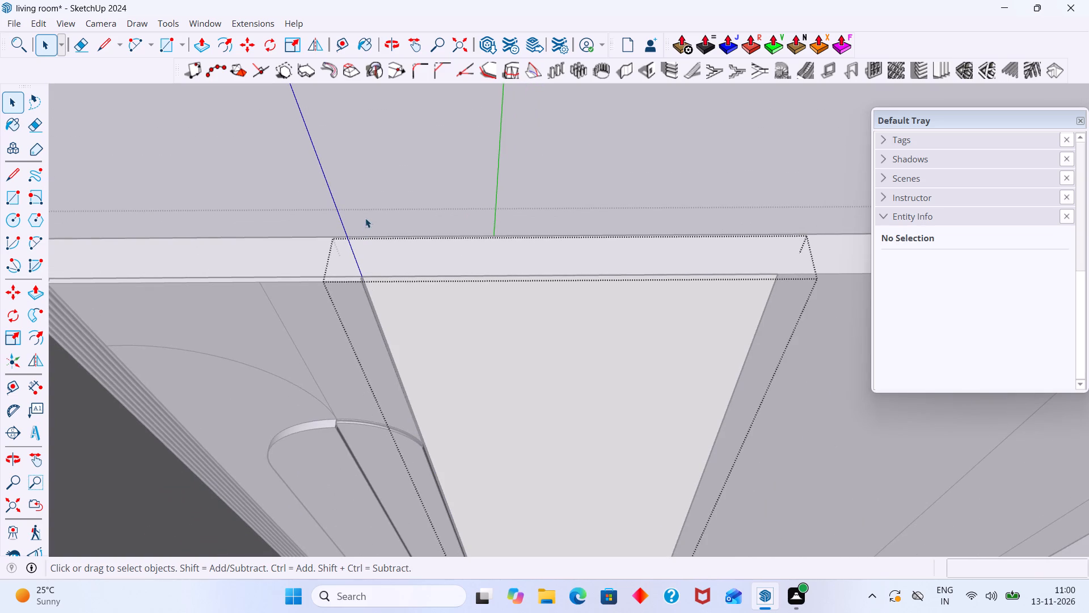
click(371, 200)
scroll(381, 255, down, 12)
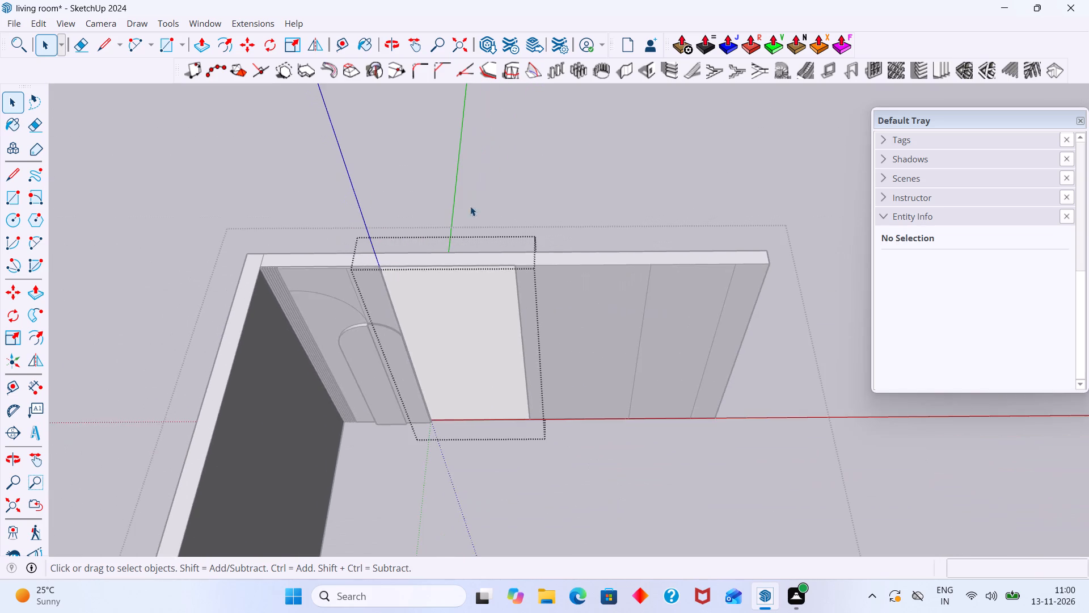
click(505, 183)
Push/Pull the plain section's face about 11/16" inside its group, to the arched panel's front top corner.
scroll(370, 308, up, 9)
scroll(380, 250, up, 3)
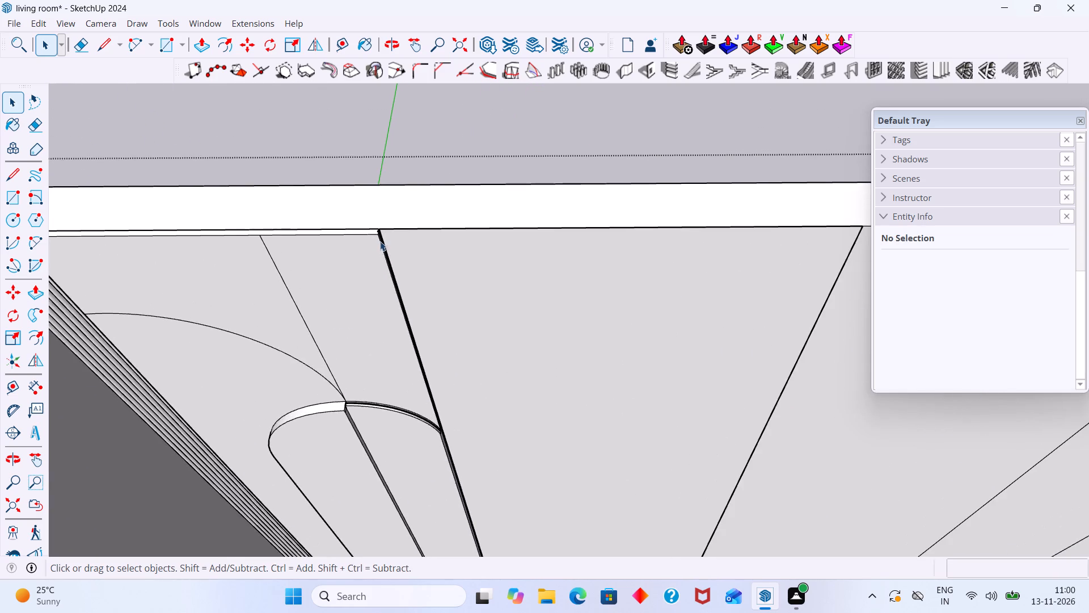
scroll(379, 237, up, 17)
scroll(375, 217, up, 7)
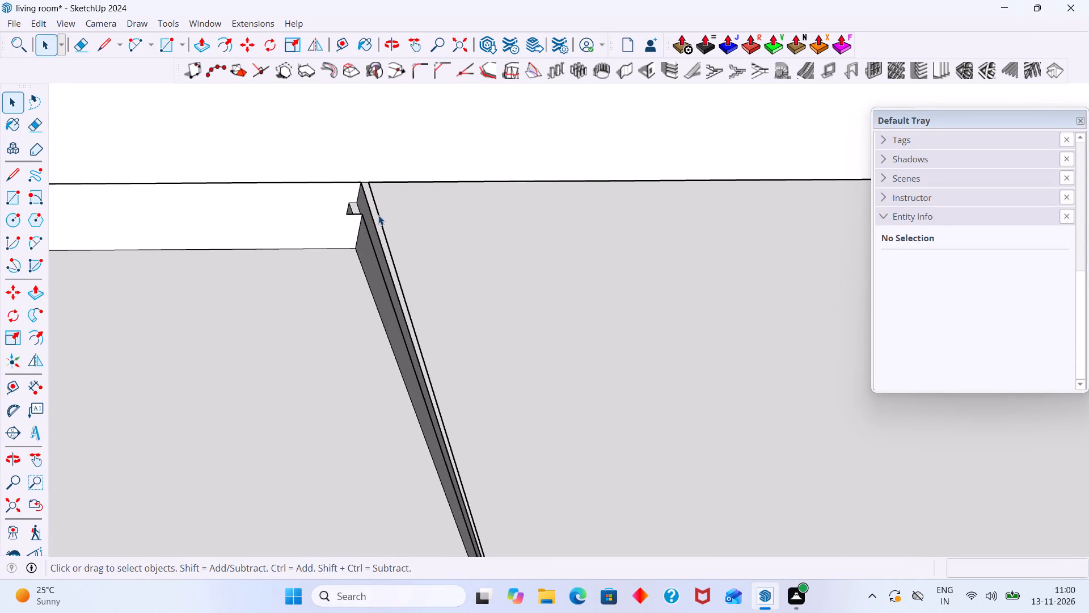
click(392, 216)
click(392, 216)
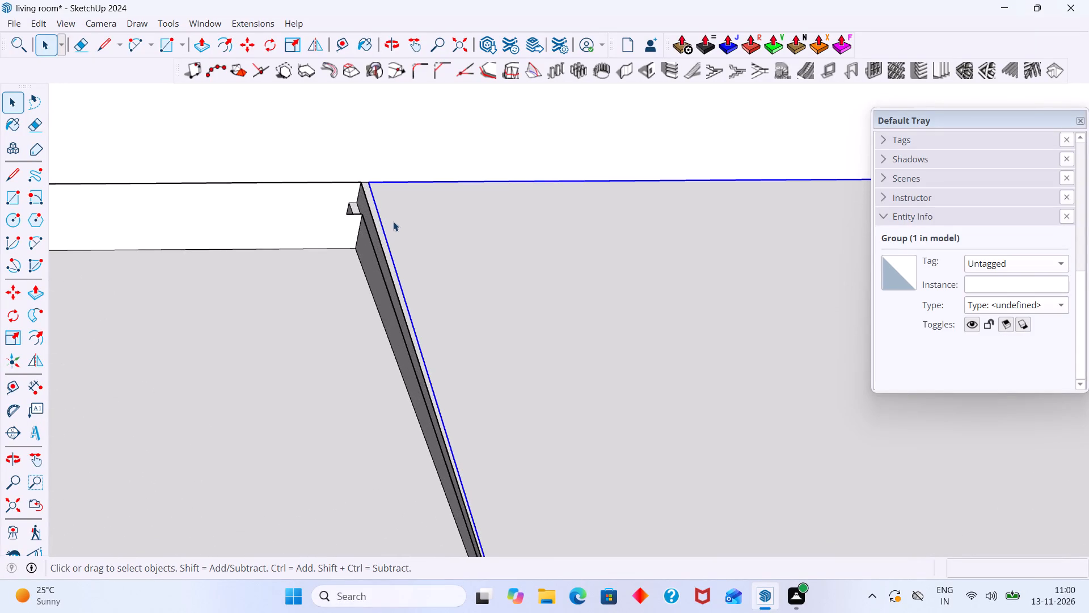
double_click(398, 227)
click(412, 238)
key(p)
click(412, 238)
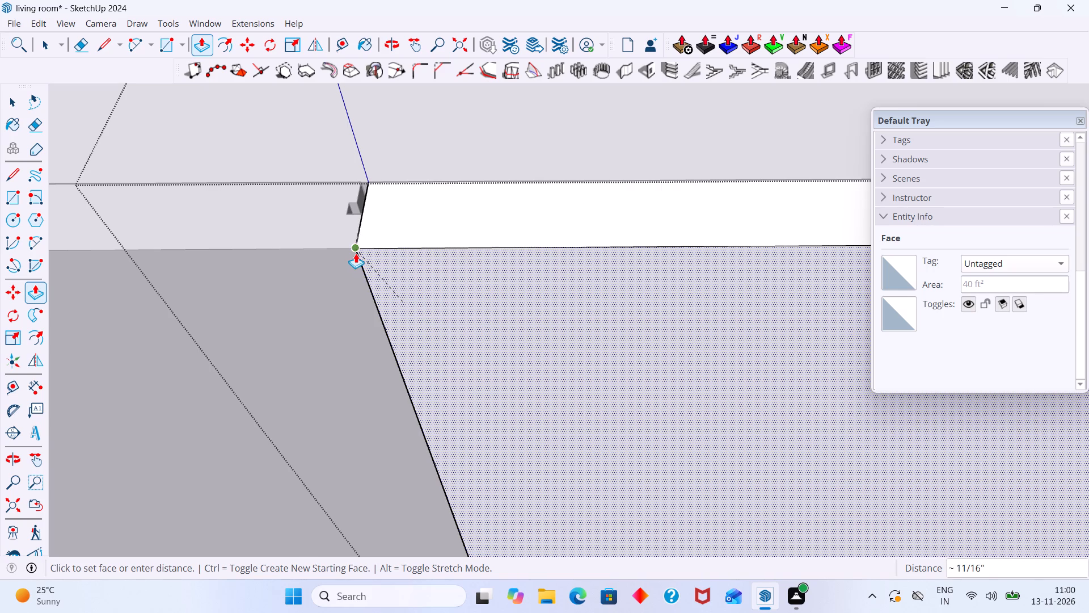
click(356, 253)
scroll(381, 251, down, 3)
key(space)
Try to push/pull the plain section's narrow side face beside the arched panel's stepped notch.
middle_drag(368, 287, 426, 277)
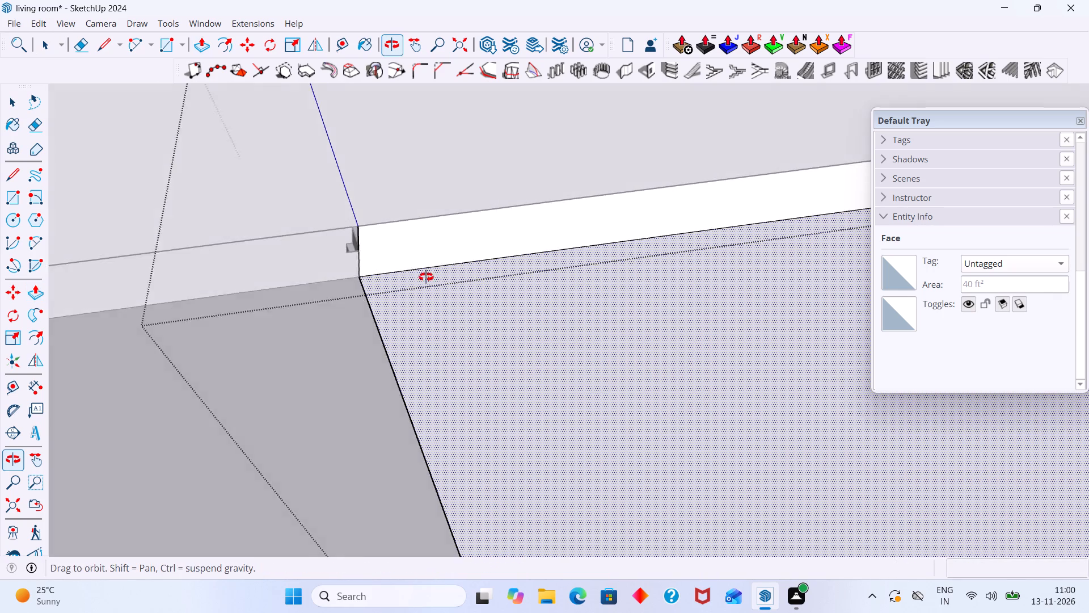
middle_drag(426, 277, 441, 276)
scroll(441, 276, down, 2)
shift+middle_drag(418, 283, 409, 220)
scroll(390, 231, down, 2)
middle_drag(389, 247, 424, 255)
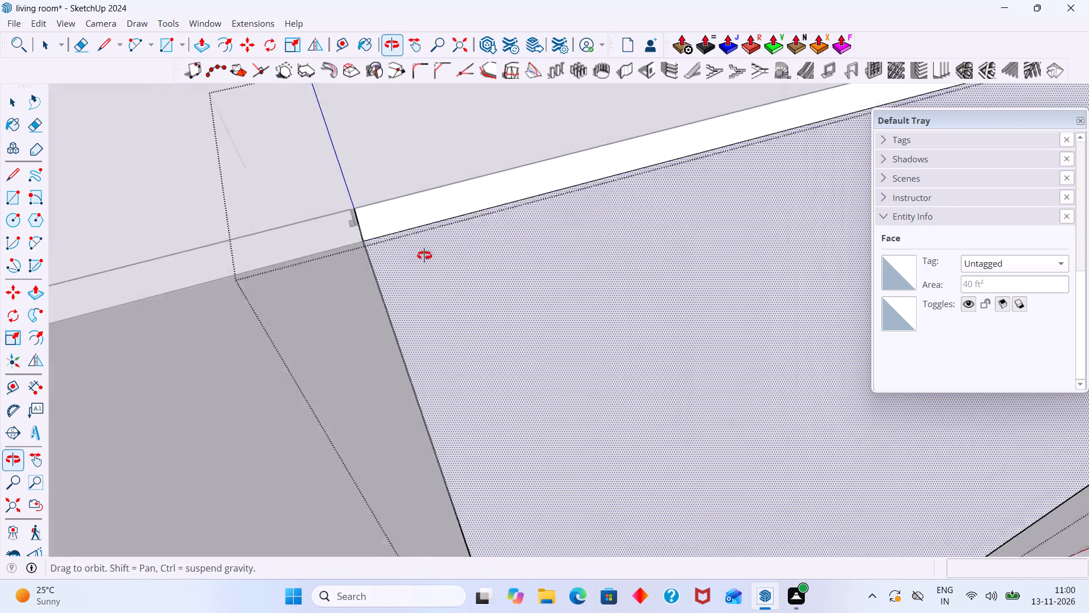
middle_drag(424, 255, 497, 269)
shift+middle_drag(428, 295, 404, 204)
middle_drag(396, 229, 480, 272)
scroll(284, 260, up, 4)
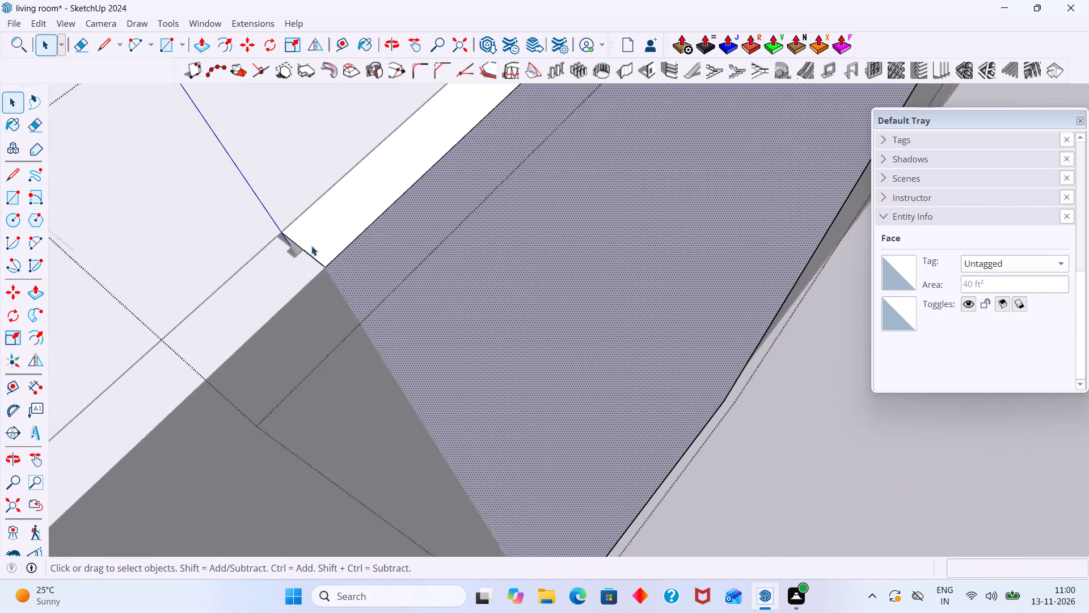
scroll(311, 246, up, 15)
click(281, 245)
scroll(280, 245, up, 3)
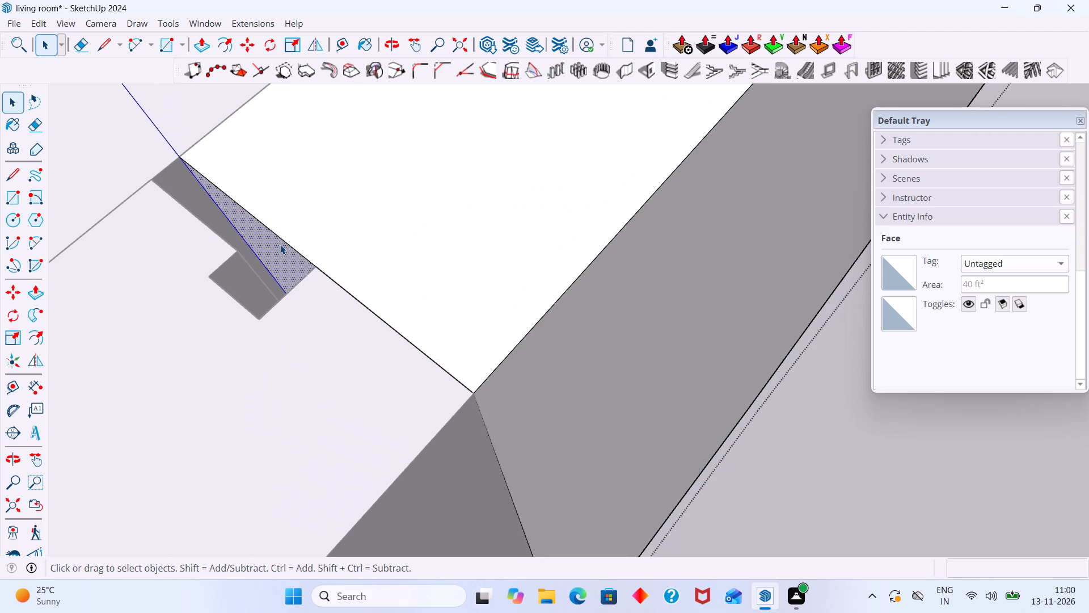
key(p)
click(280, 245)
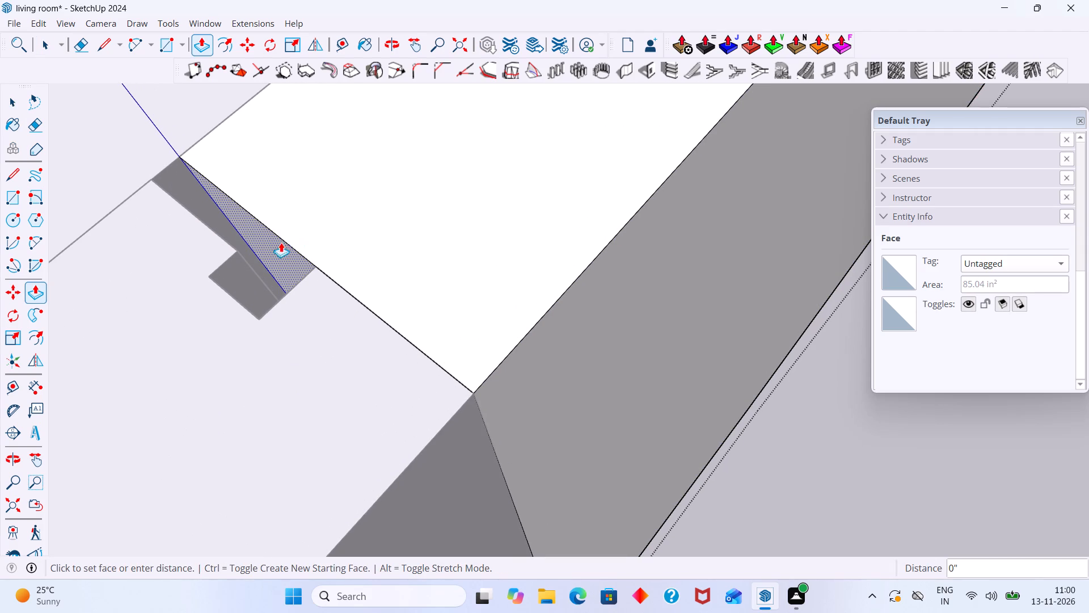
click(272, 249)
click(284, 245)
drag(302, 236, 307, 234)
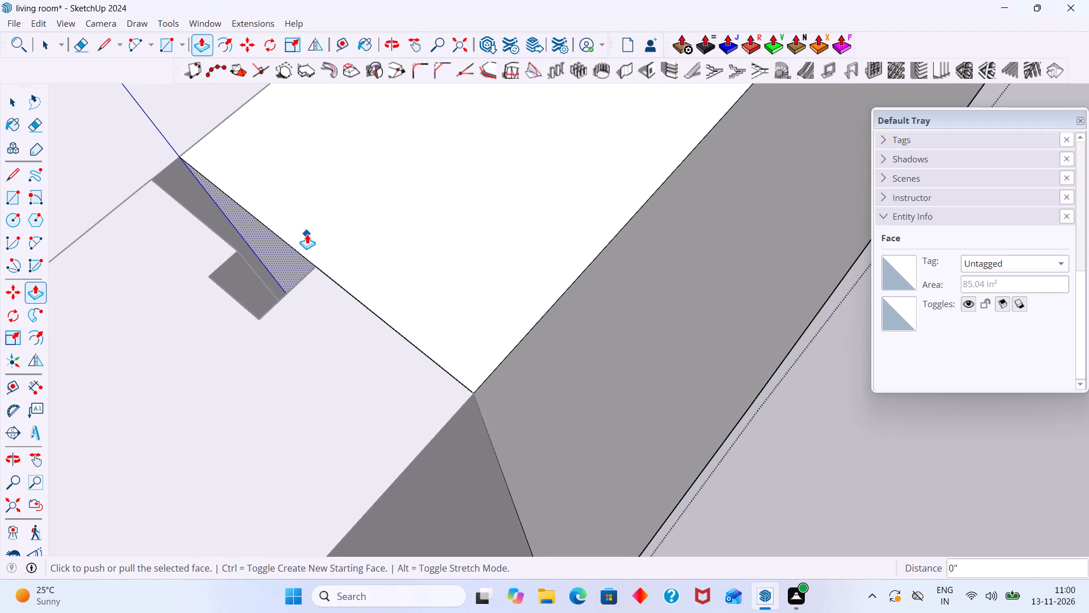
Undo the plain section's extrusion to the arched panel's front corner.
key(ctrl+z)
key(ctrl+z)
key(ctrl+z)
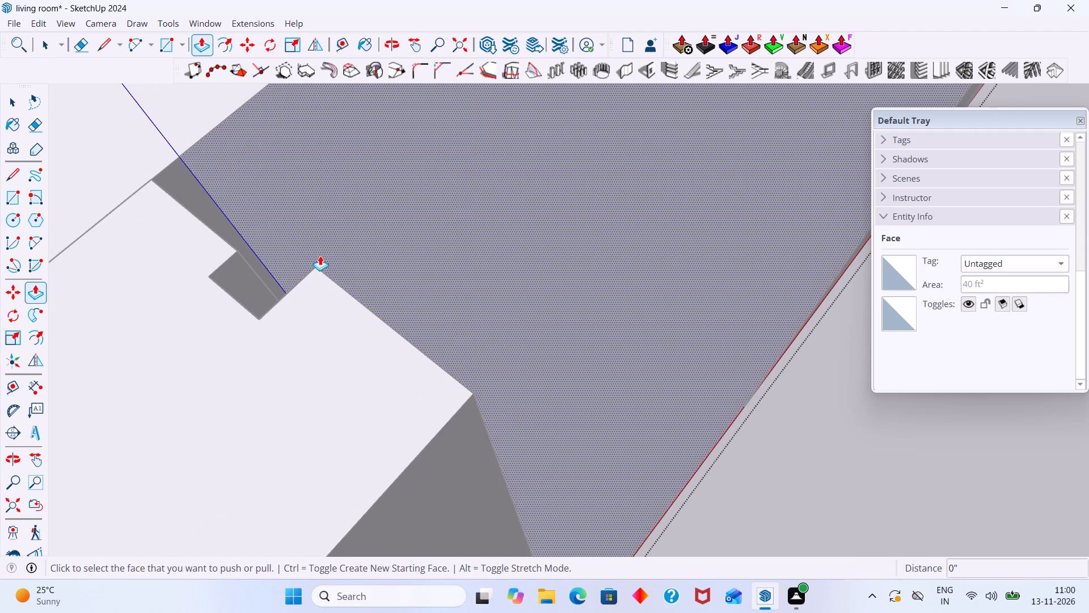
Leave the plain section's group and compare the feature wall's layout with the reference image.
scroll(320, 255, down, 20)
scroll(320, 255, down, 20)
scroll(320, 255, down, 5)
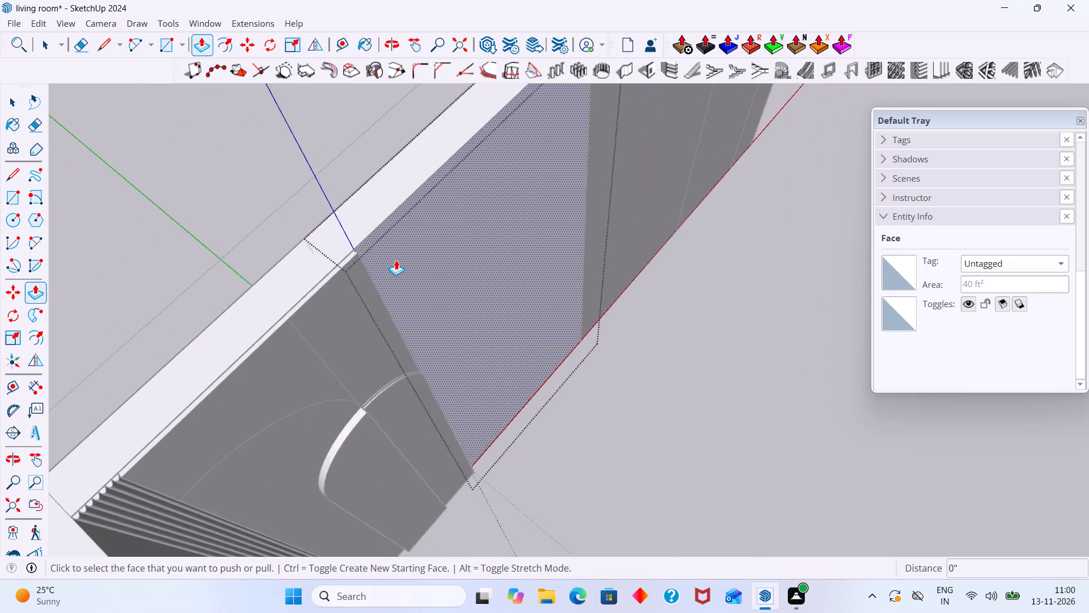
middle_drag(382, 257, 337, 257)
key(space)
click(655, 383)
scroll(629, 366, down, 8)
scroll(559, 337, down, 2)
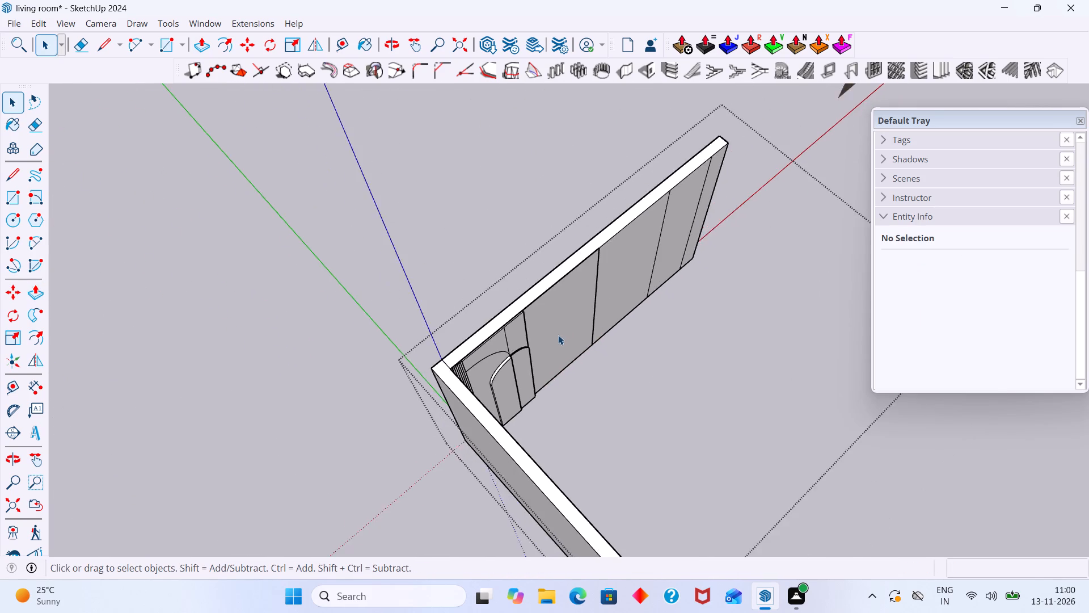
shift+middle_drag(557, 334, 215, 283)
scroll(305, 292, down, 7)
middle_drag(418, 372, 483, 500)
middle_drag(482, 463, 268, 350)
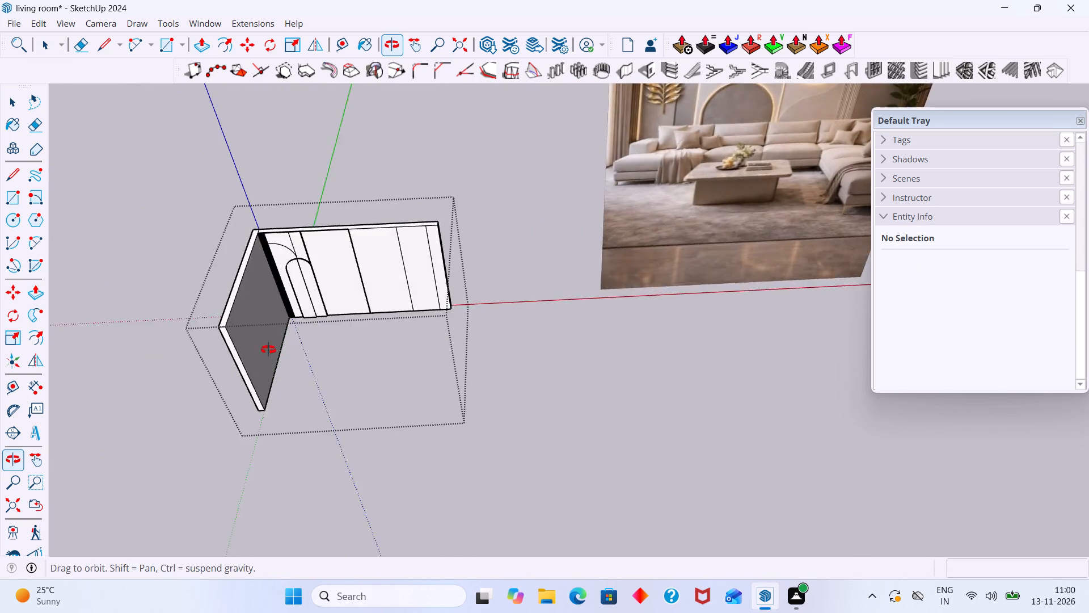
middle_drag(268, 350, 262, 342)
scroll(310, 353, down, 3)
shift+middle_drag(326, 369, 305, 478)
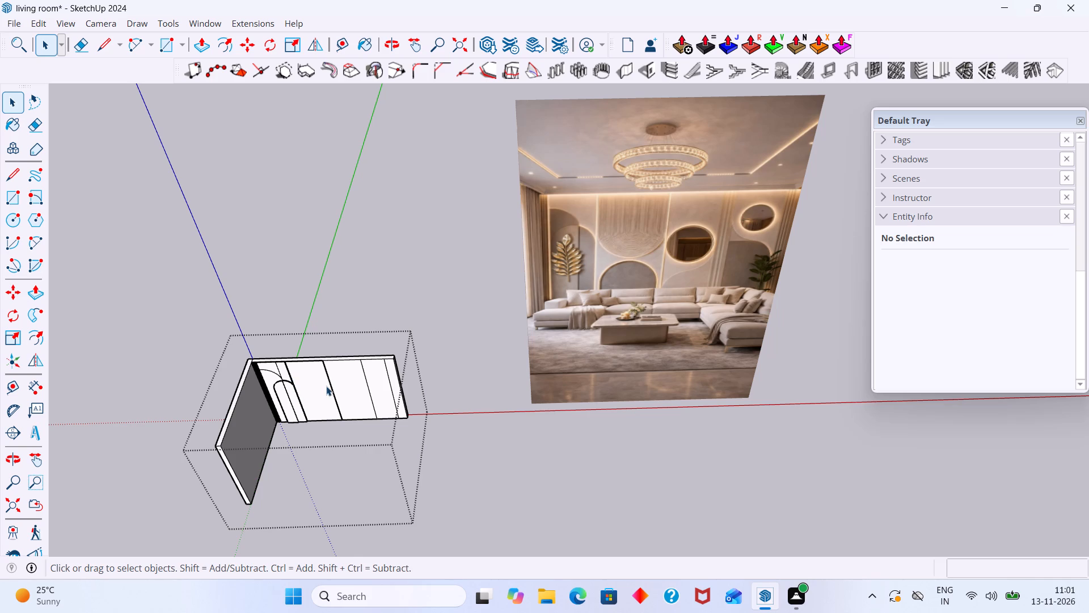
scroll(301, 386, up, 6)
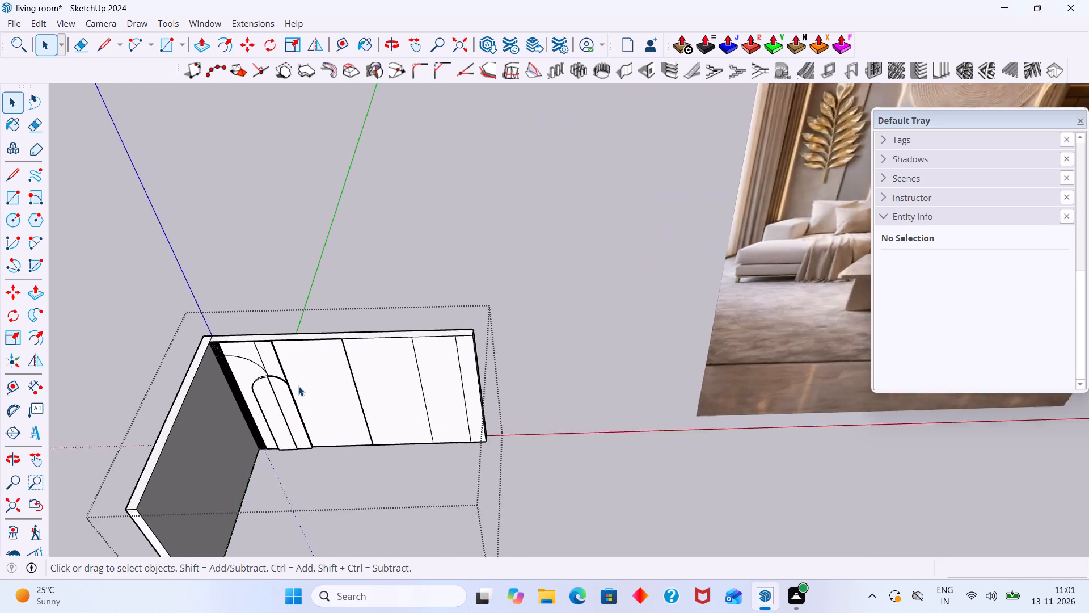
scroll(298, 386, up, 1)
scroll(297, 386, down, 8)
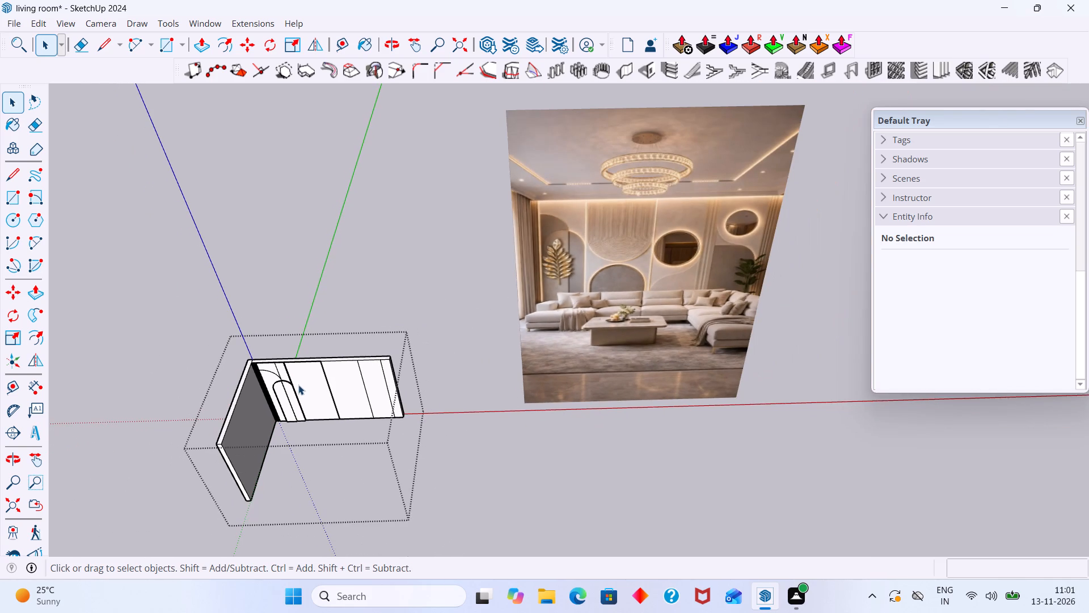
scroll(299, 390, up, 14)
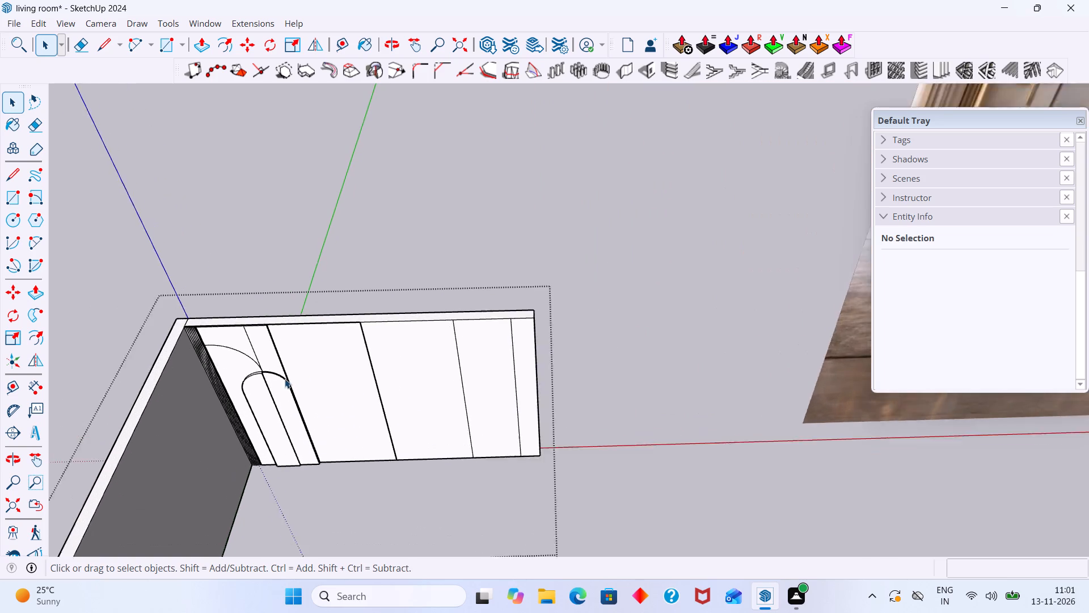
scroll(285, 379, up, 20)
scroll(285, 379, up, 9)
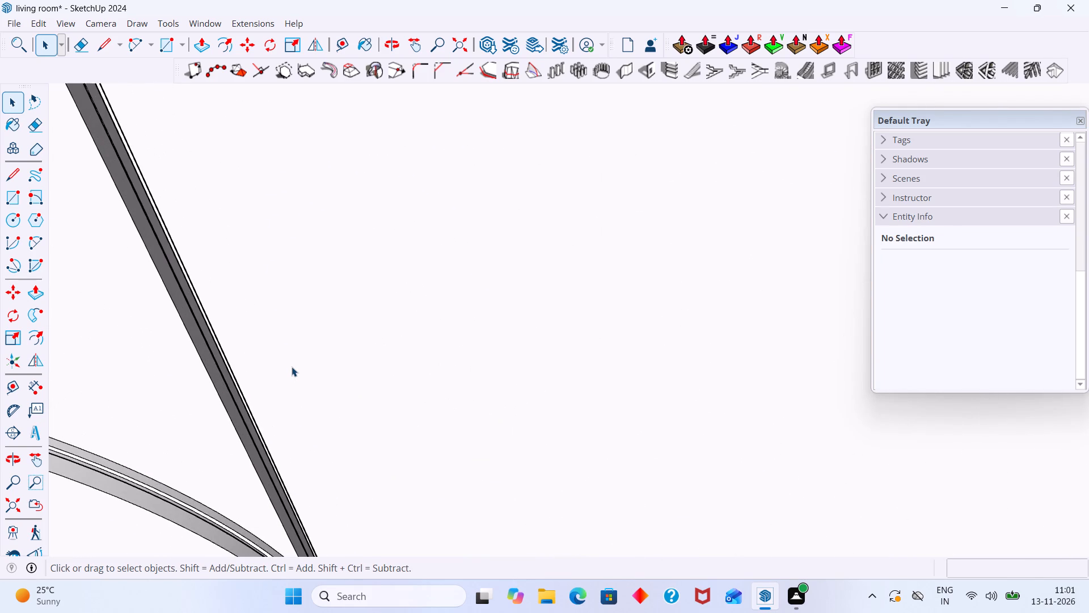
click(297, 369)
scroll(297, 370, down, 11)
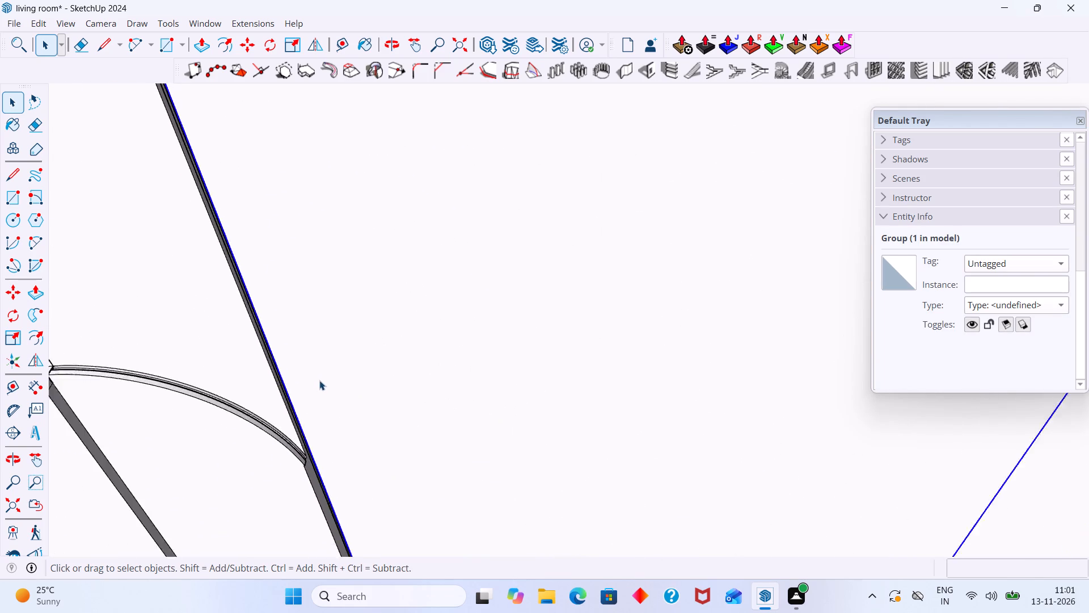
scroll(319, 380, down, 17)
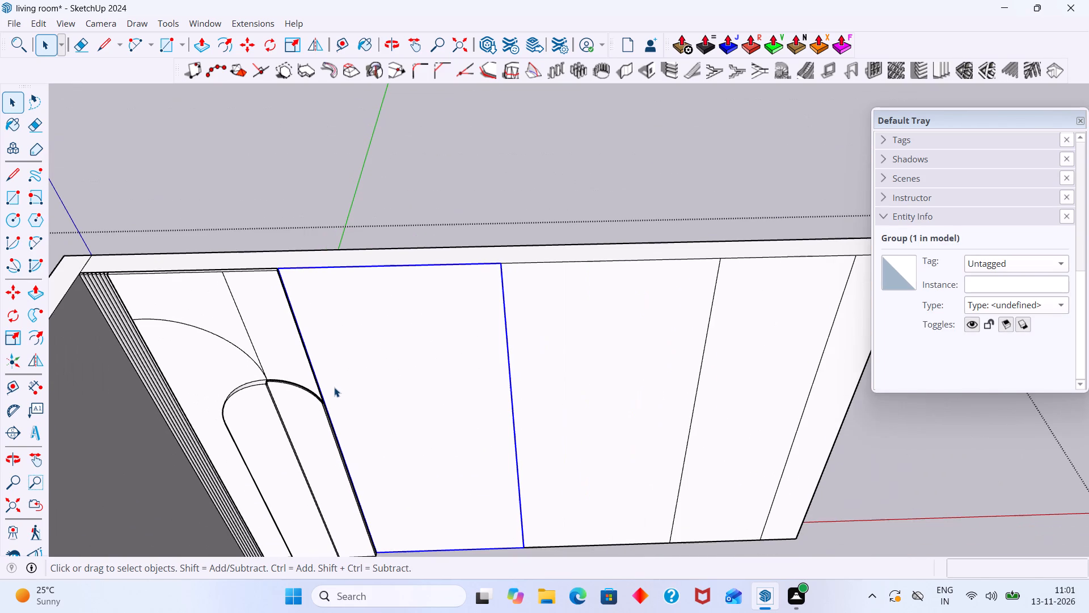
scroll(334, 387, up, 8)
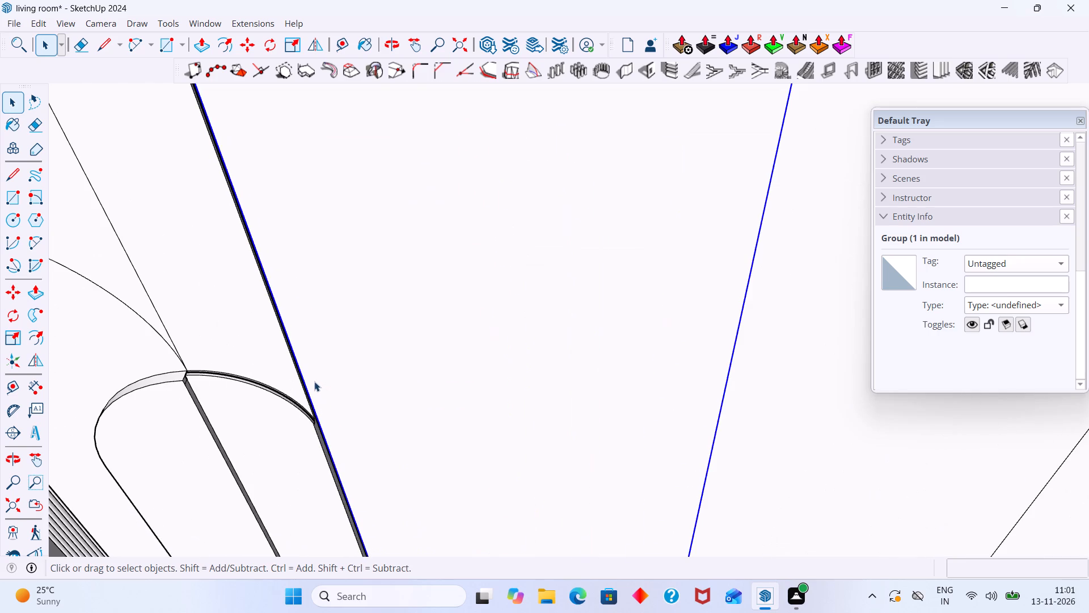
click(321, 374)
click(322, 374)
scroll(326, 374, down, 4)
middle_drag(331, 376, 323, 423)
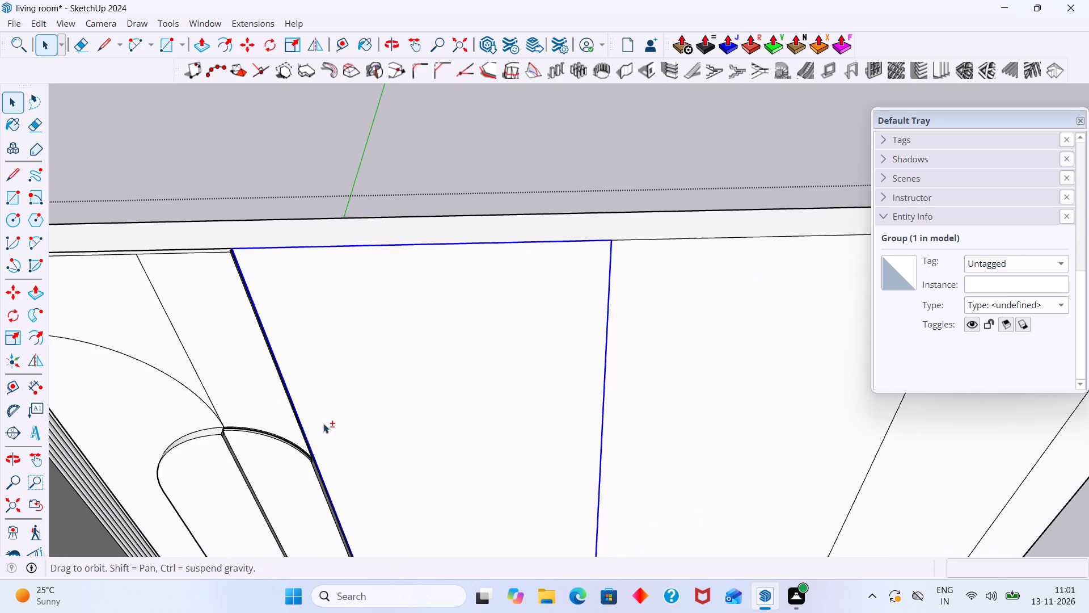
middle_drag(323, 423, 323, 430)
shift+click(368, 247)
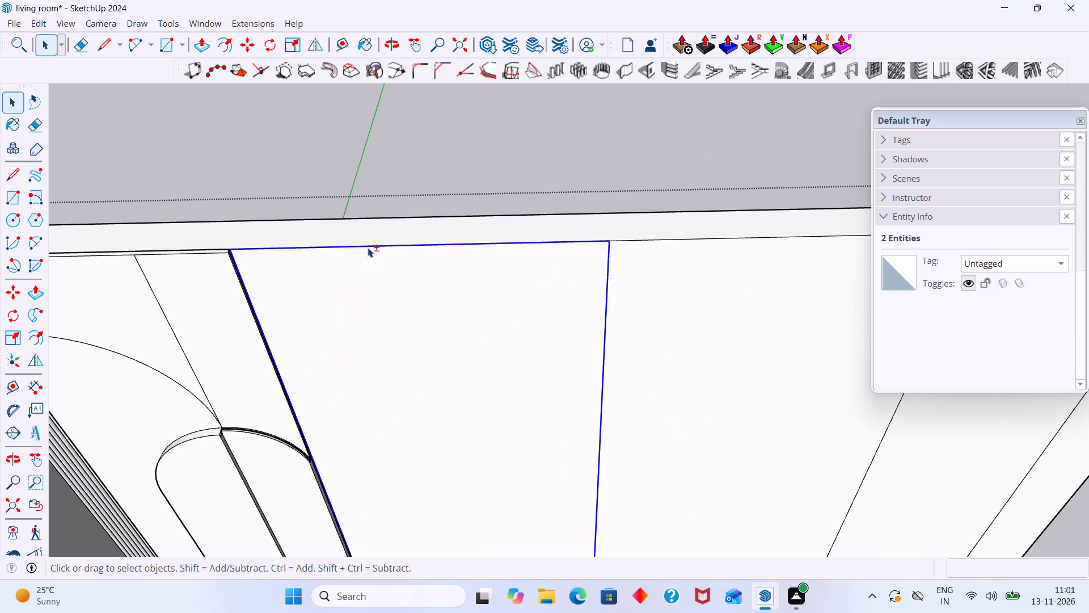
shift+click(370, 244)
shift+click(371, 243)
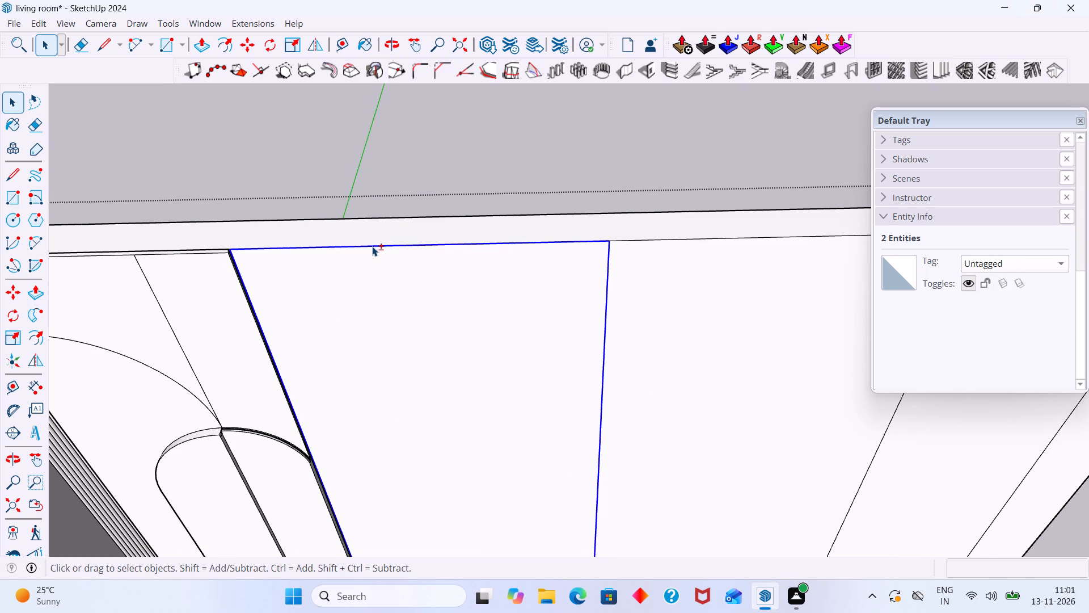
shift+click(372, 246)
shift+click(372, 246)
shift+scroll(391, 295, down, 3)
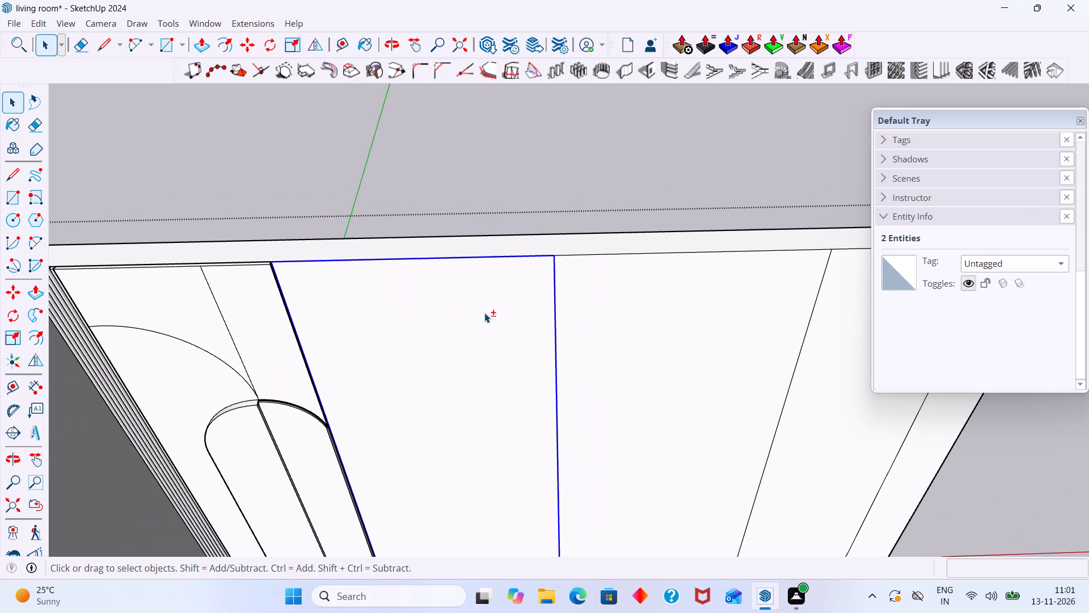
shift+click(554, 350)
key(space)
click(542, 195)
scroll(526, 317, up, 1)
Undo the grouping of the plain section beside the arched panel and leave the wall's group.
key(ctrl+z)
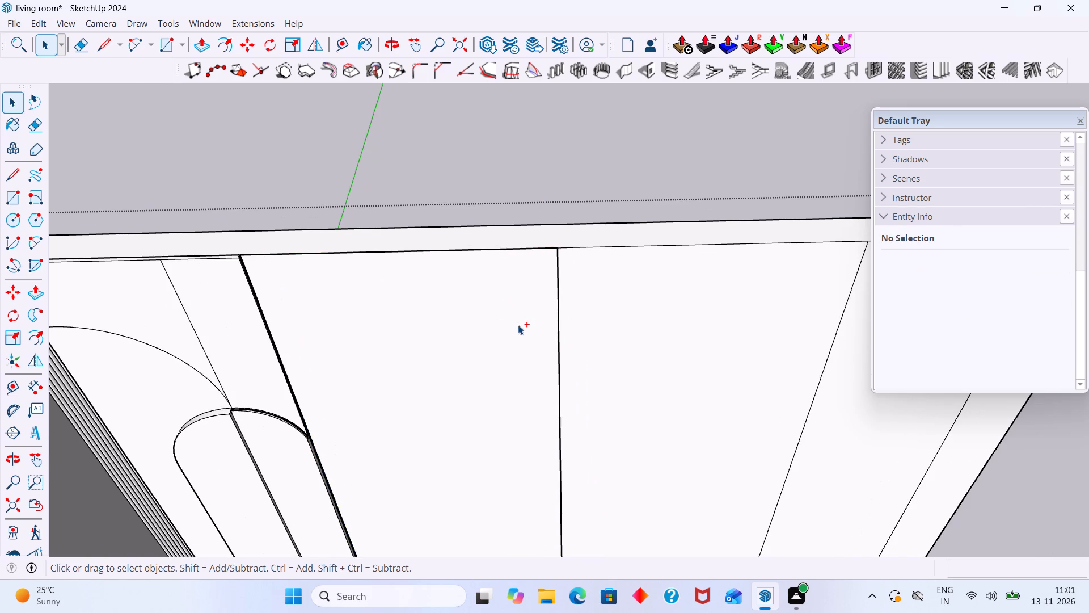
key(ctrl+z)
key(ctrl+z)
key(ctrl+z)
key(ctrl+z)
key(ctrl+z)
key(ctrl+z)
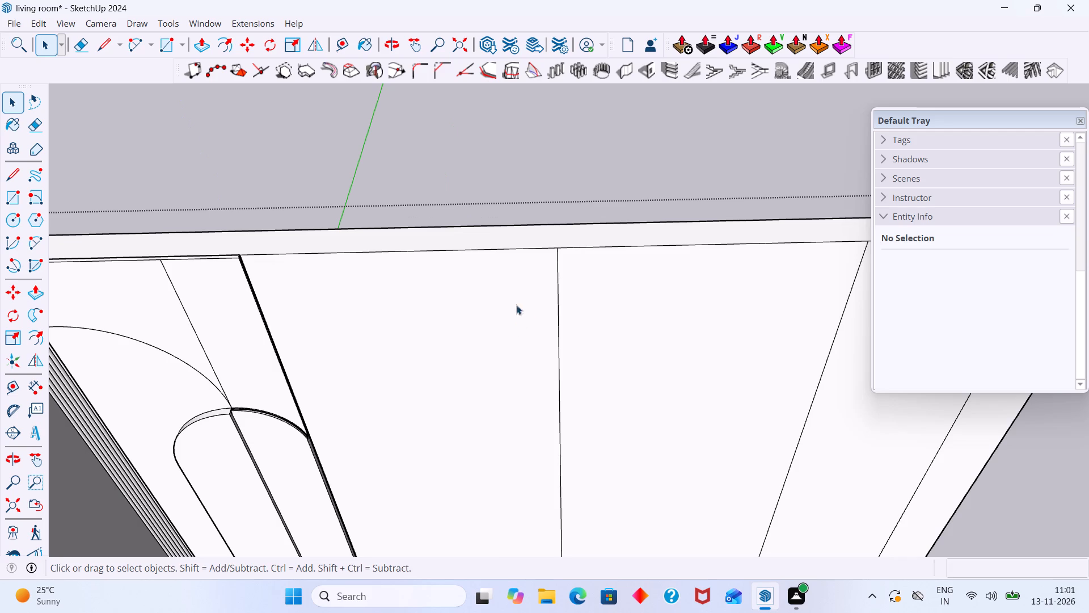
key(space)
click(541, 176)
Examine the whole feature wall side by side with the reference image.
scroll(451, 308, down, 2)
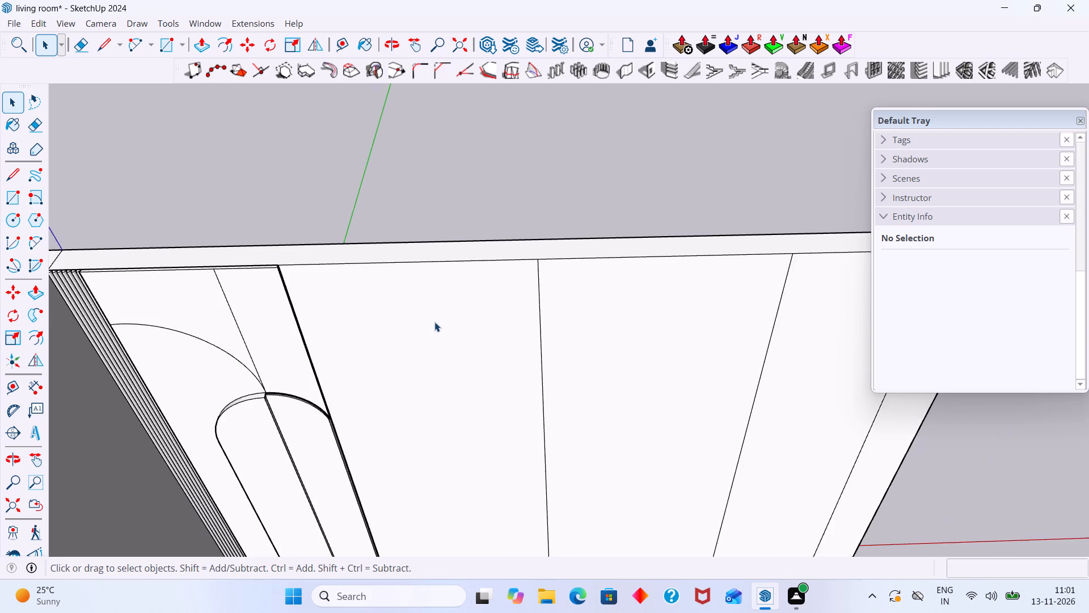
scroll(434, 322, down, 12)
shift+middle_drag(411, 334, 257, 354)
scroll(263, 353, down, 1)
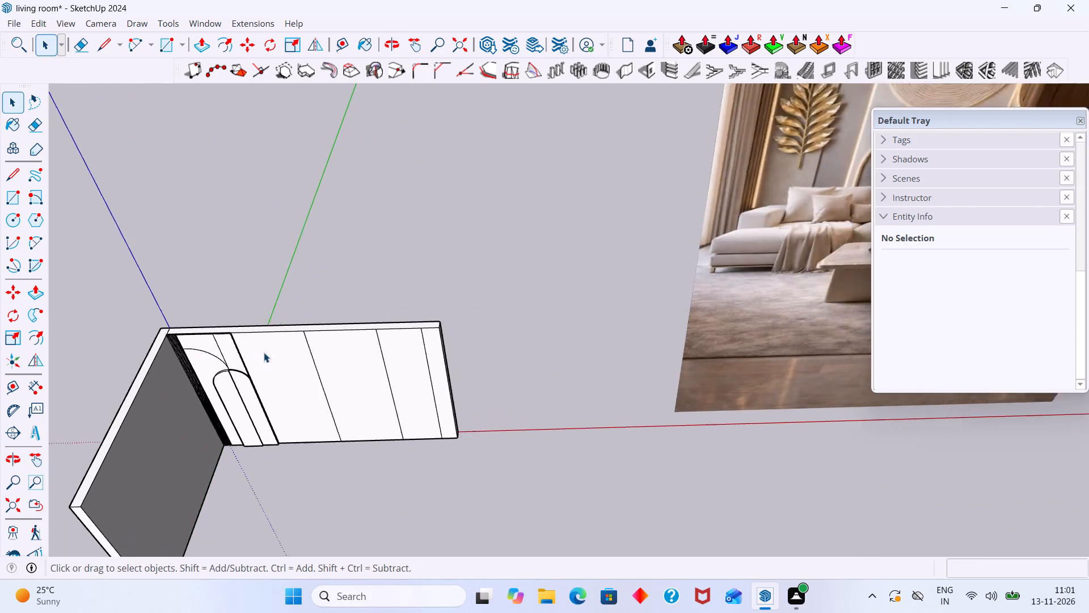
scroll(264, 352, down, 8)
middle_drag(289, 397, 301, 368)
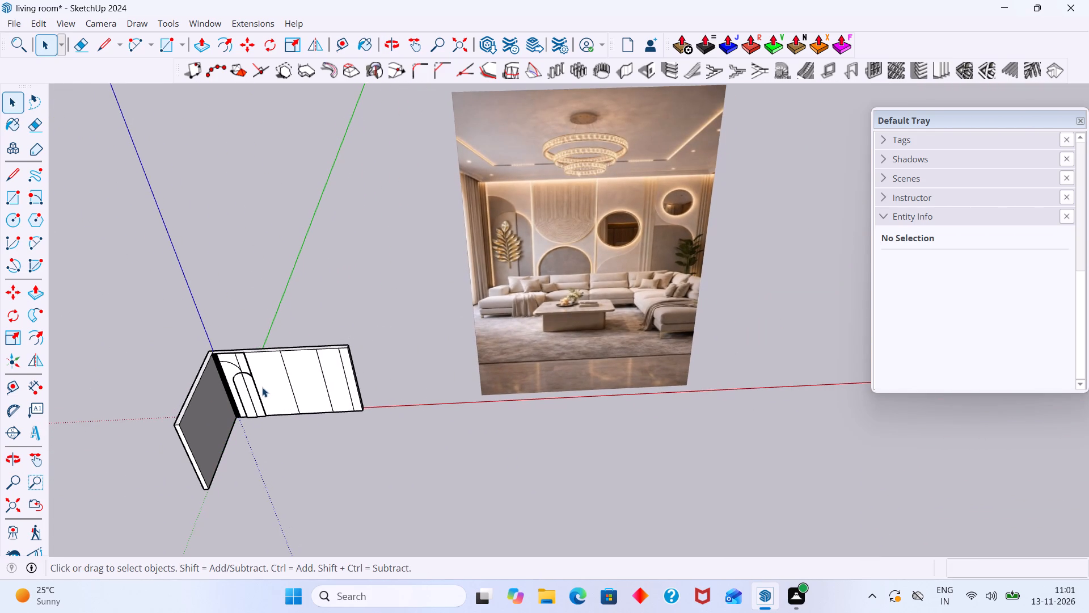
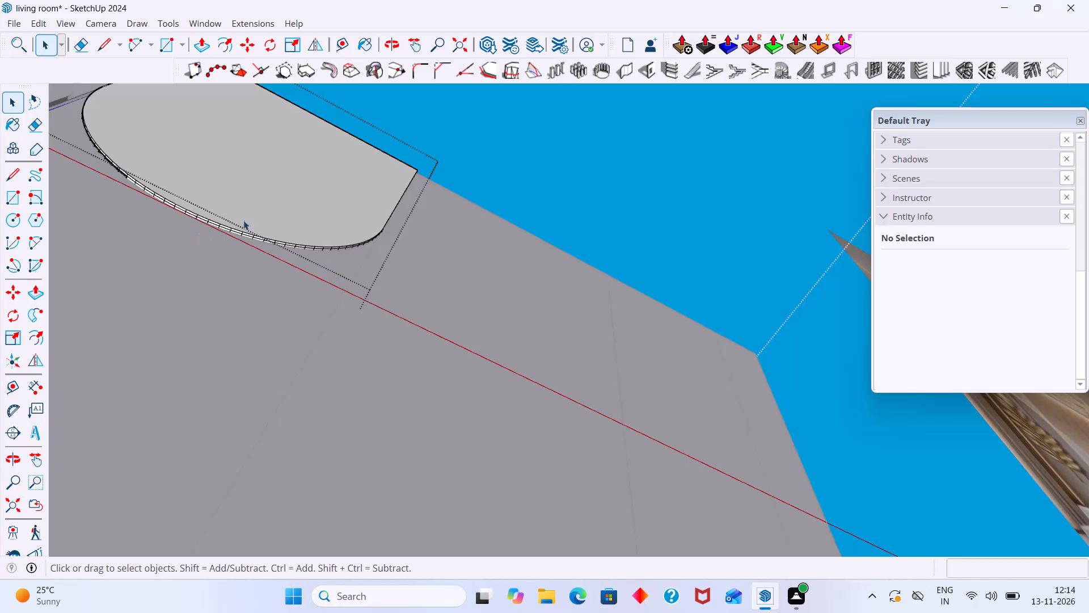
Recess the next faces in the outer row of the arched panel's curved edge with Round Push Pull at a -3/16" offset.
middle_drag(265, 242, 309, 201)
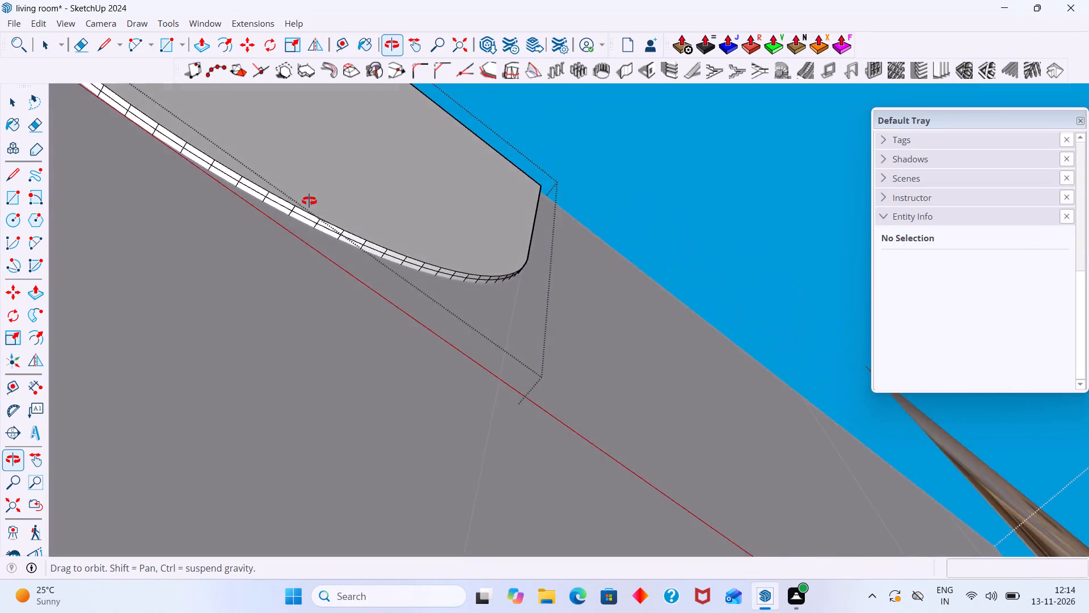
middle_drag(309, 201, 195, 295)
scroll(195, 295, down, 2)
shift+middle_drag(198, 301, 702, 374)
scroll(496, 349, up, 3)
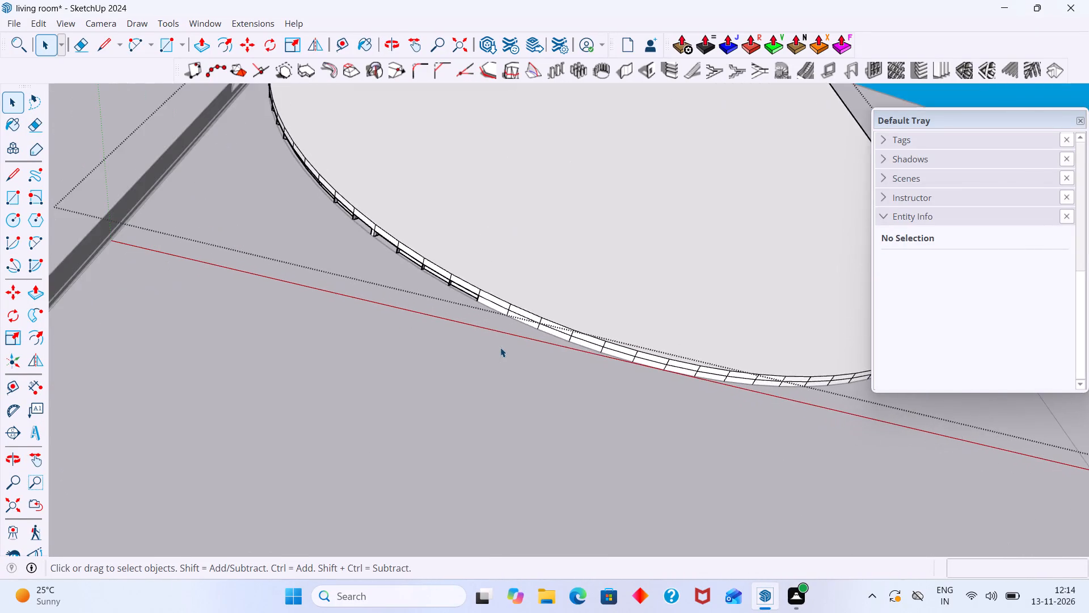
scroll(474, 328, up, 11)
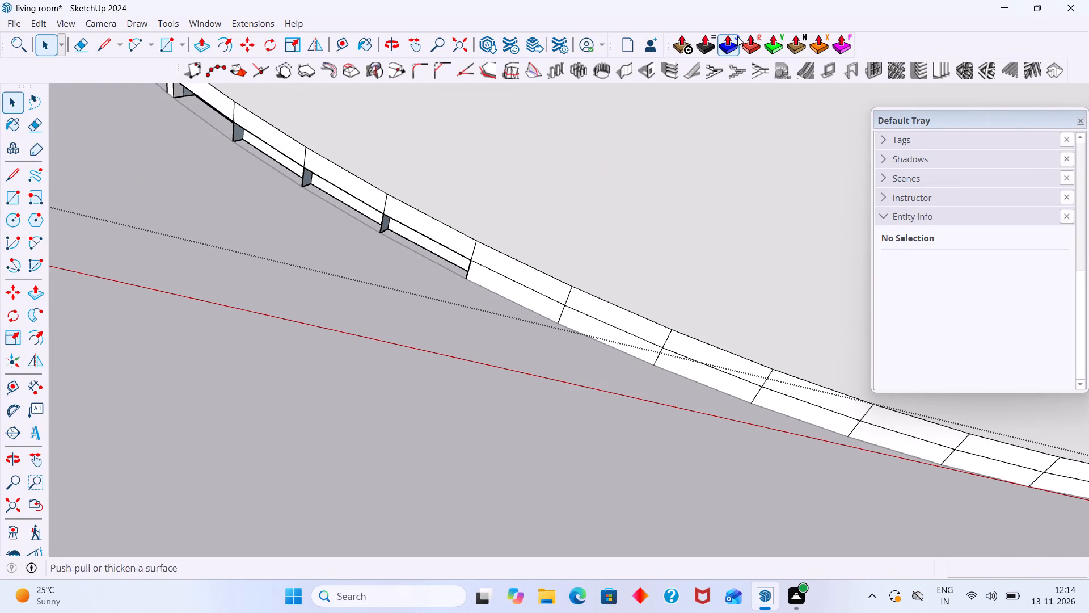
click(754, 37)
double_click(499, 286)
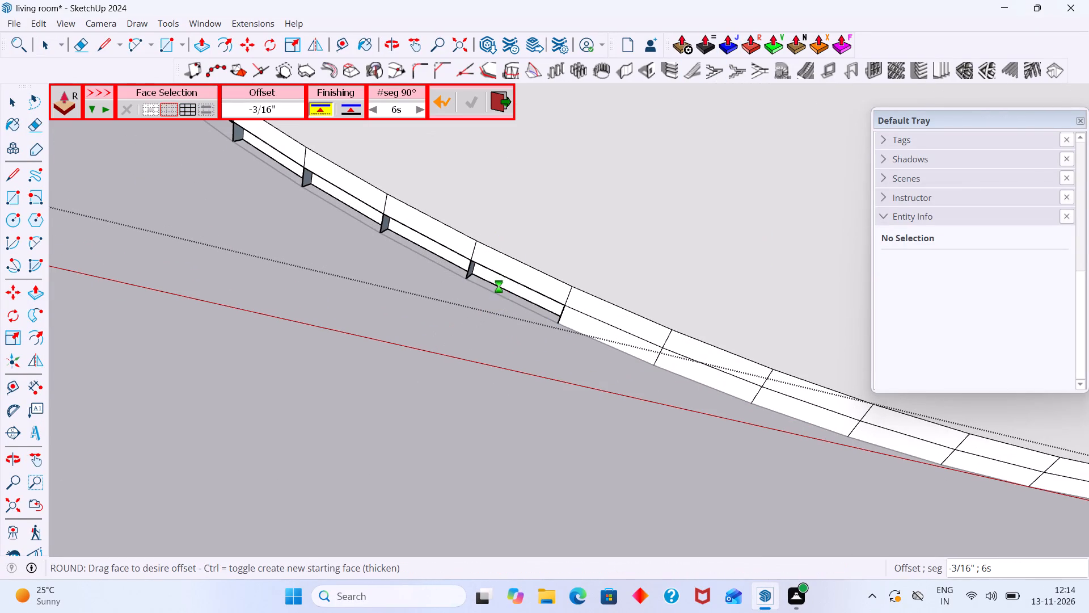
click(572, 320)
click(572, 320)
shift+middle_drag(568, 318, 335, 289)
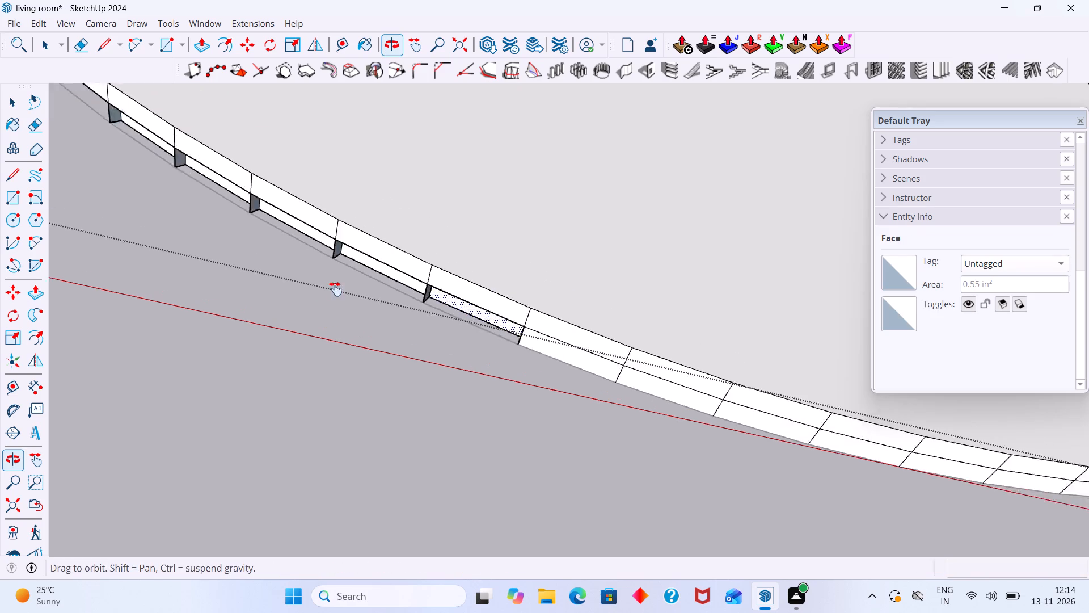
shift+middle_drag(335, 289, 289, 288)
scroll(337, 334, up, 3)
double_click(400, 337)
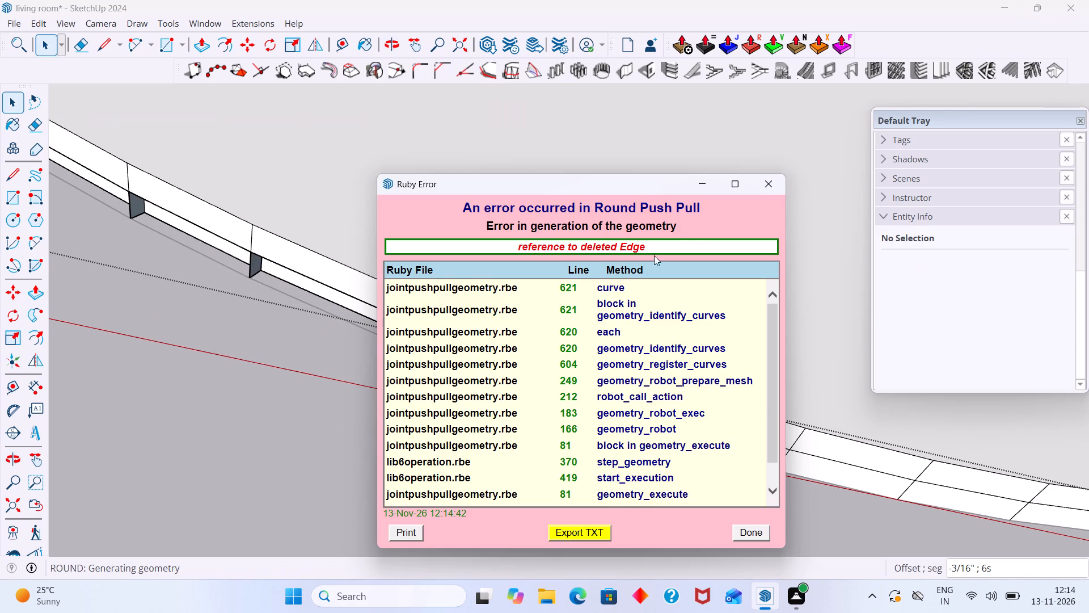
click(771, 184)
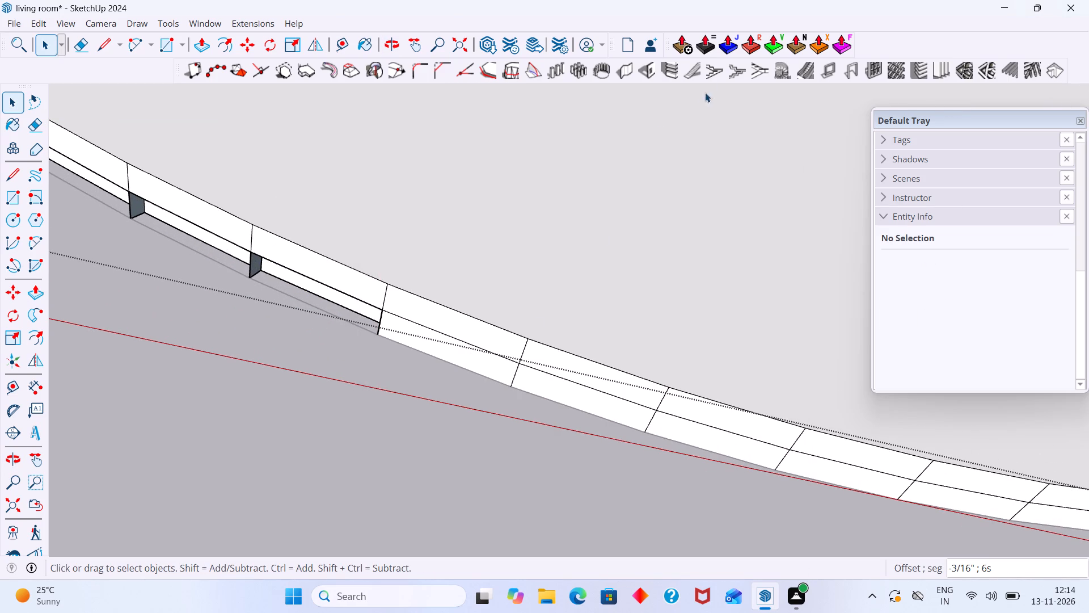
Continue recessing the outer-row faces one by one toward the arch's apex, using Round Push Pull with a -3/16" offset.
click(748, 52)
double_click(470, 362)
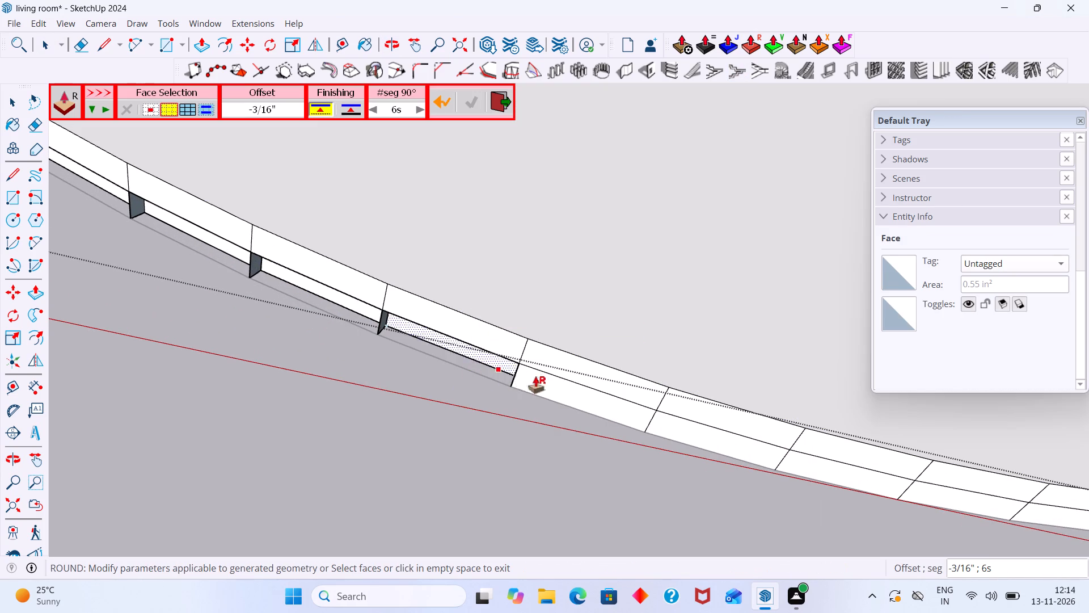
double_click(537, 387)
middle_drag(534, 388, 211, 366)
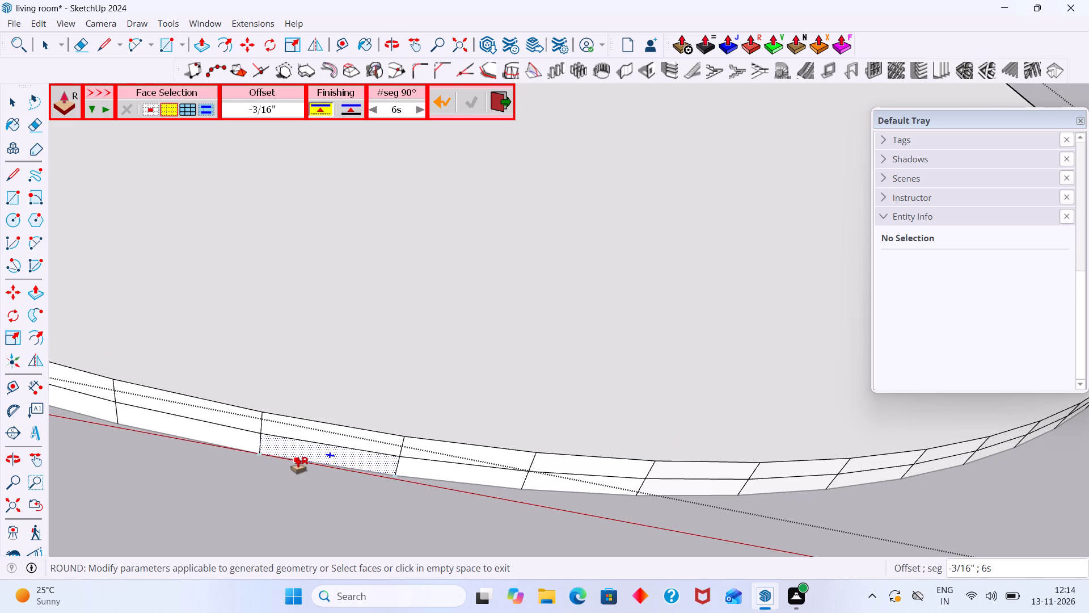
double_click(298, 457)
double_click(237, 448)
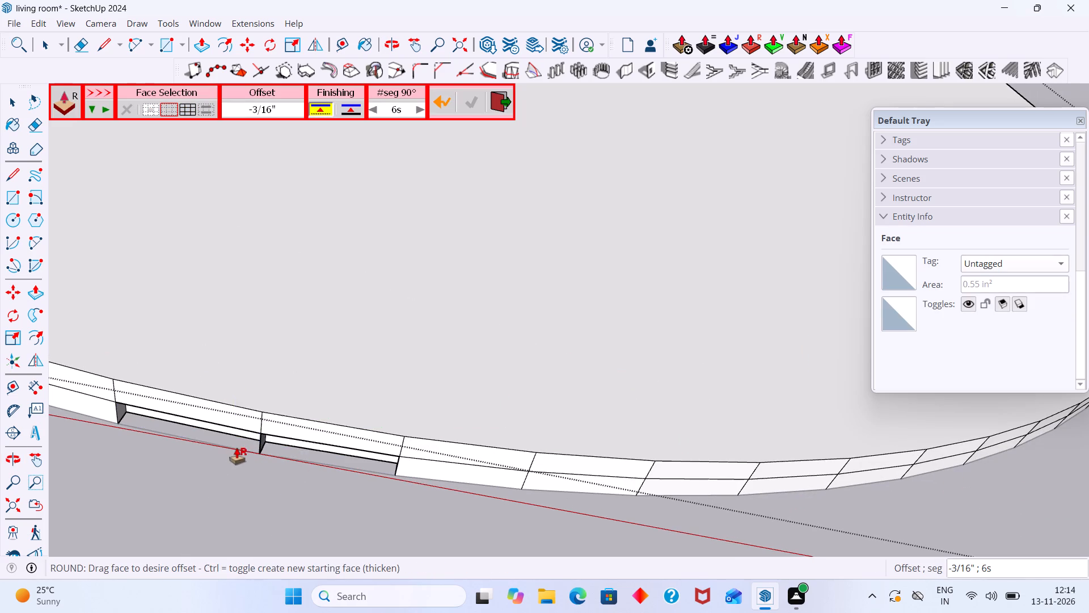
double_click(102, 409)
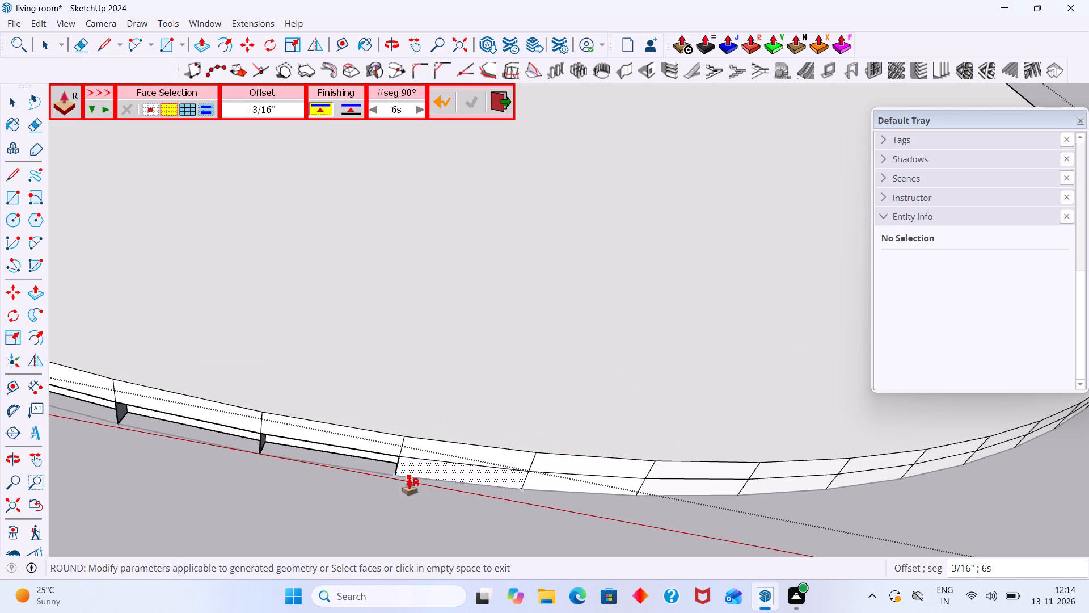
double_click(409, 476)
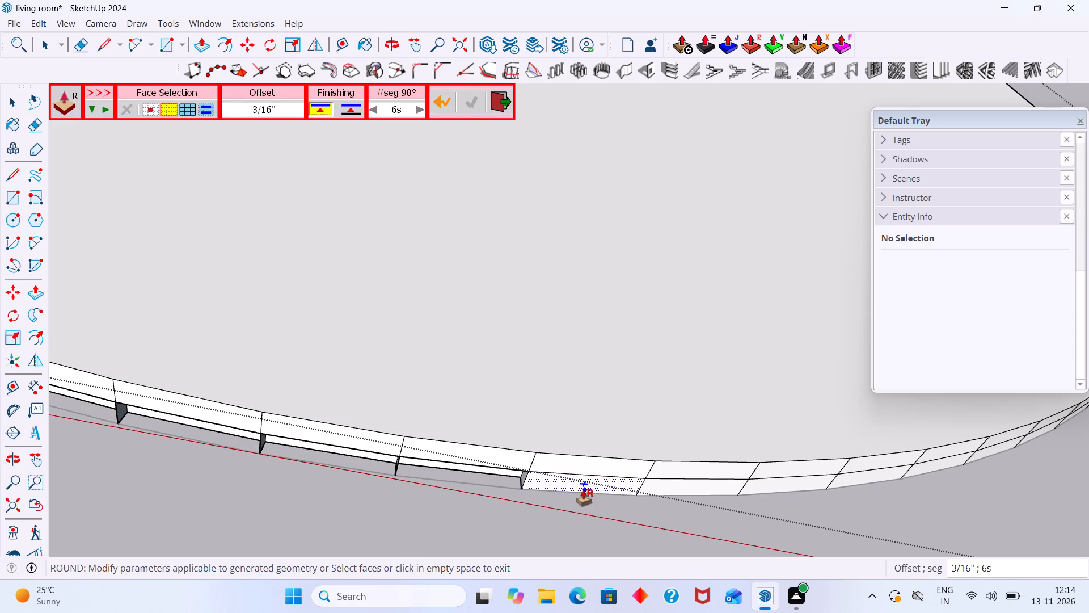
double_click(583, 490)
double_click(656, 495)
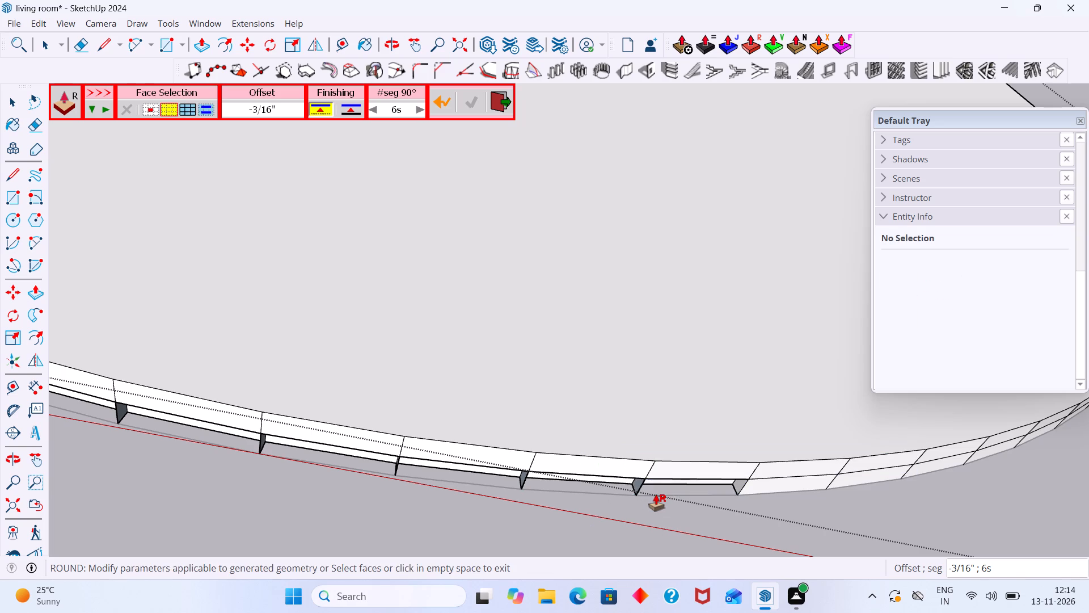
Recess the outer-row faces just past the arch's apex by the same -3/16" Round Push Pull offset.
ctrl+middle_drag(656, 495, 470, 464)
double_click(681, 325)
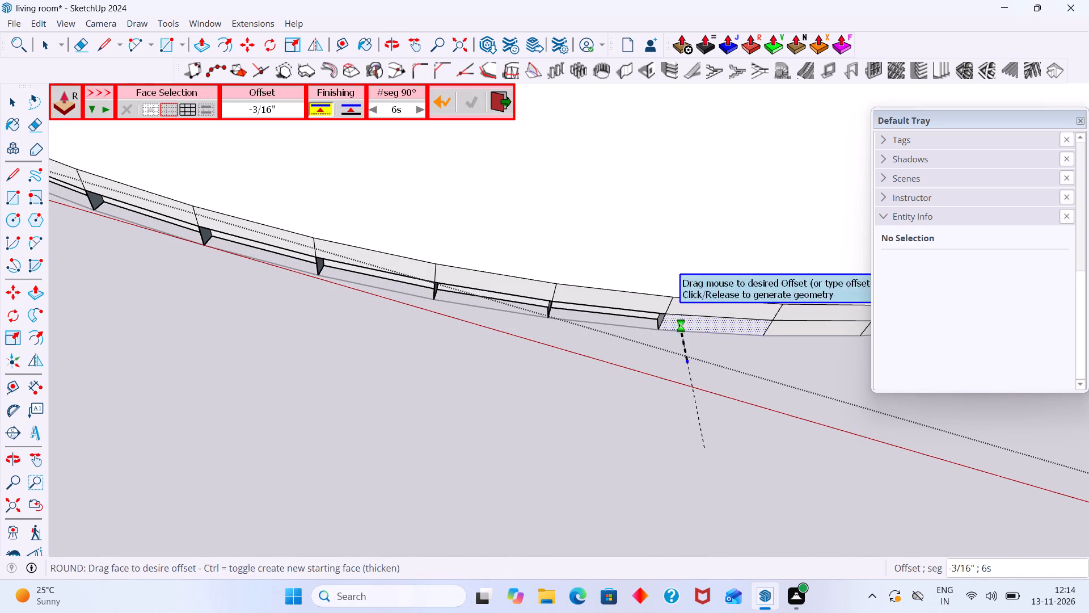
scroll(647, 362, down, 3)
middle_drag(643, 372, 306, 372)
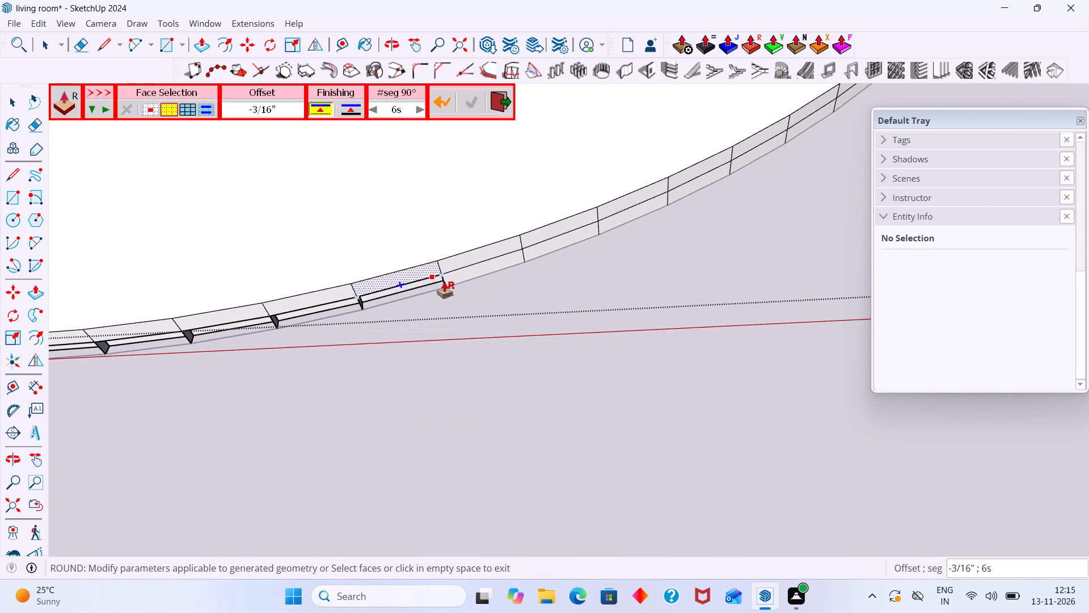
scroll(466, 282, up, 7)
double_click(473, 273)
double_click(598, 231)
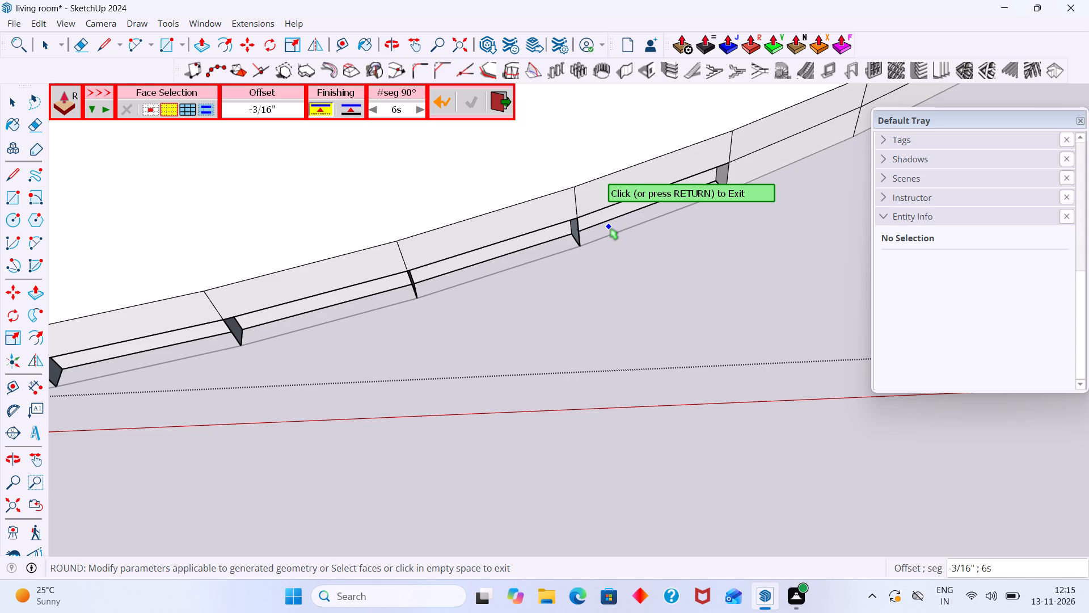
scroll(687, 314, down, 3)
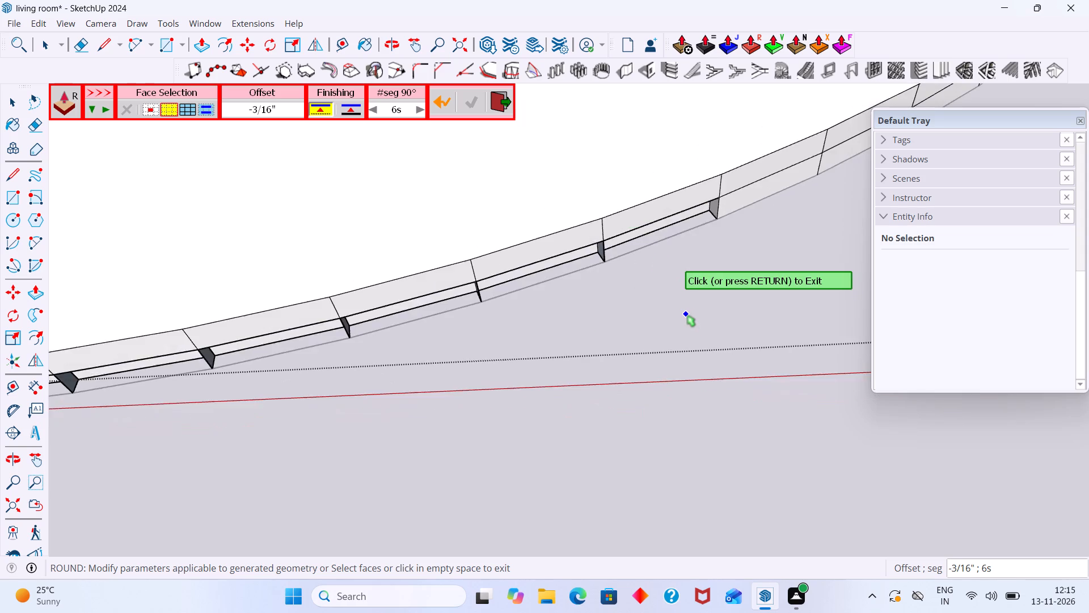
scroll(686, 314, down, 4)
shift+middle_drag(686, 314, 425, 468)
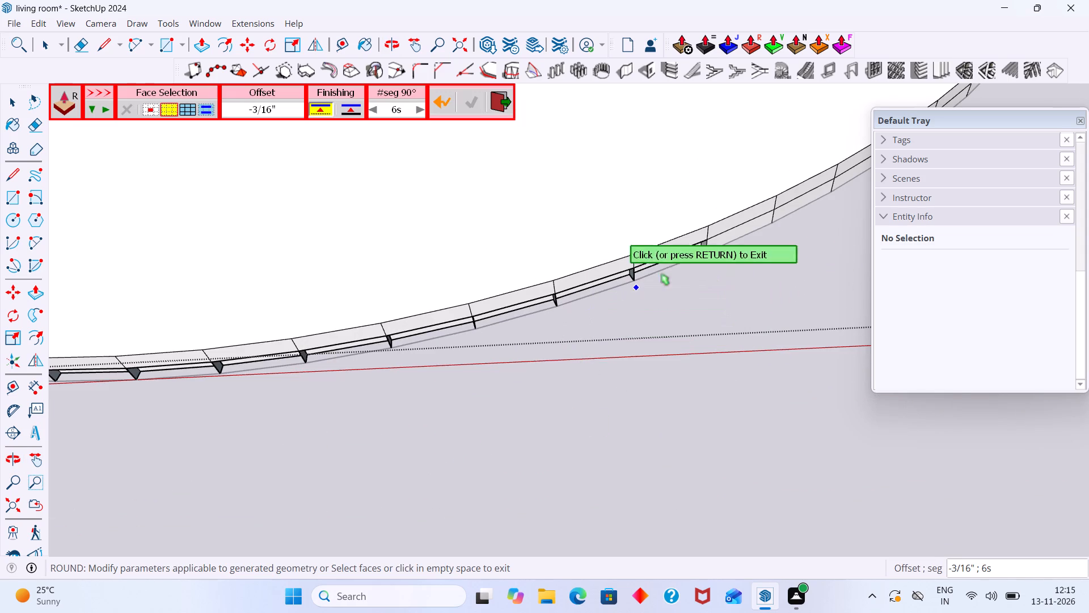
scroll(675, 263, up, 3)
click(748, 225)
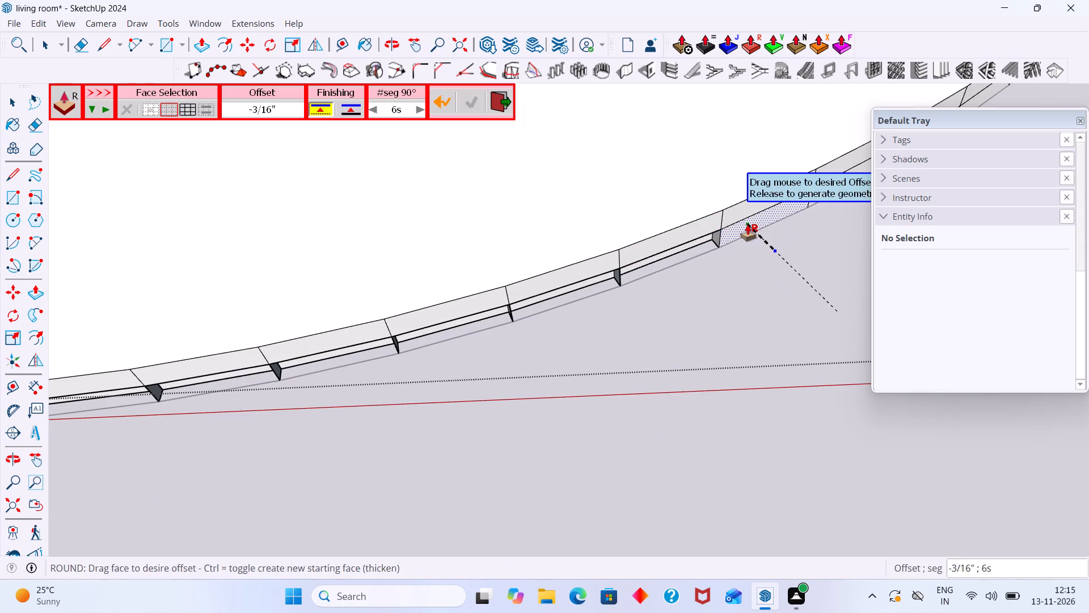
click(748, 225)
click(771, 192)
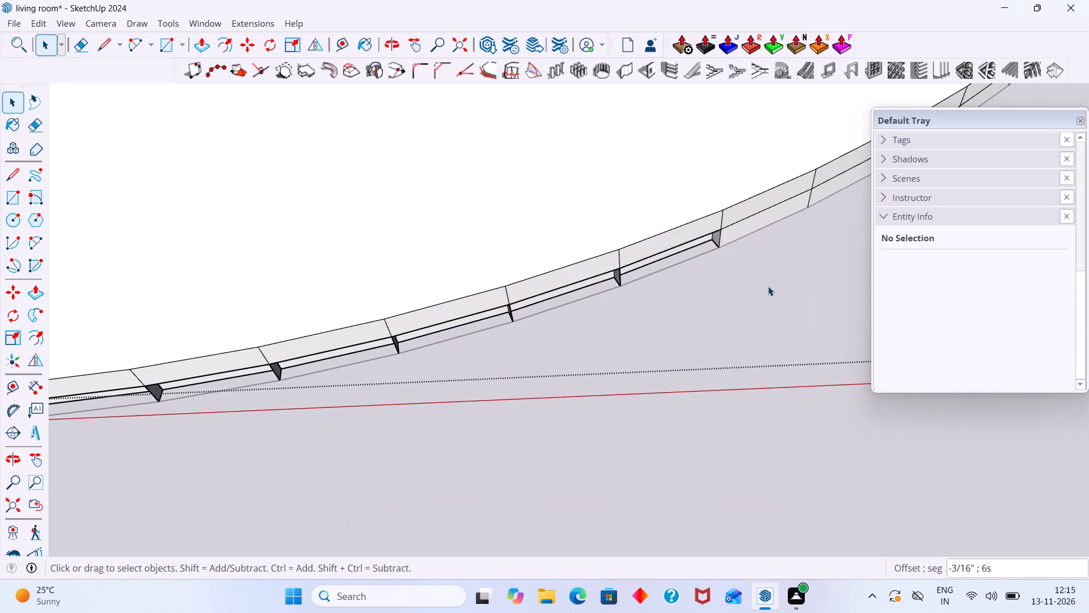
Push in the next five outer-row faces on the far side of the arch with Joint Push Pull at a -5/8" offset.
middle_drag(767, 286, 460, 446)
scroll(478, 379, up, 7)
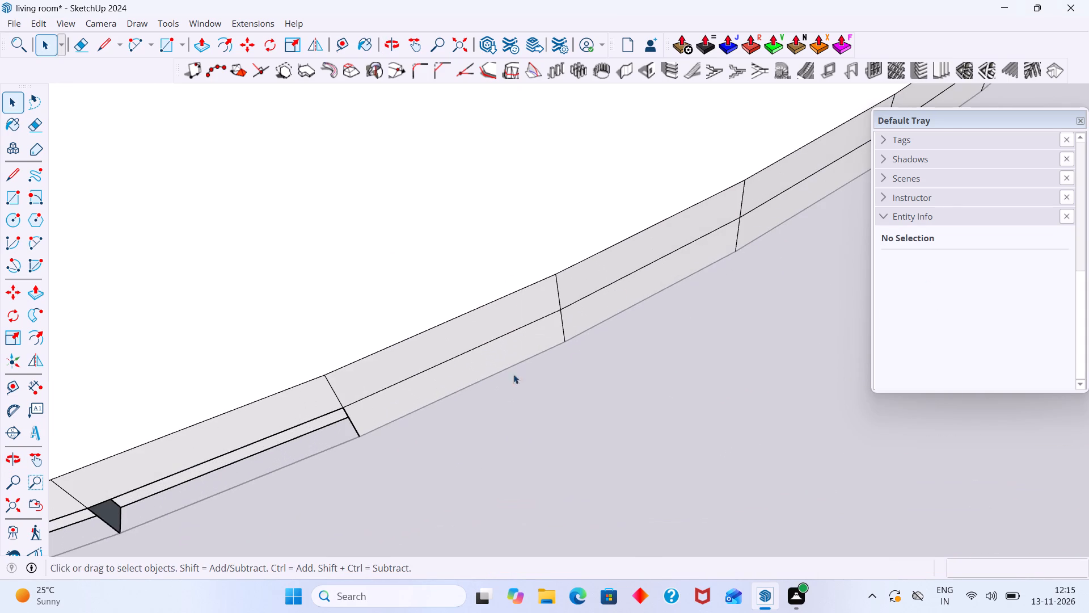
click(737, 49)
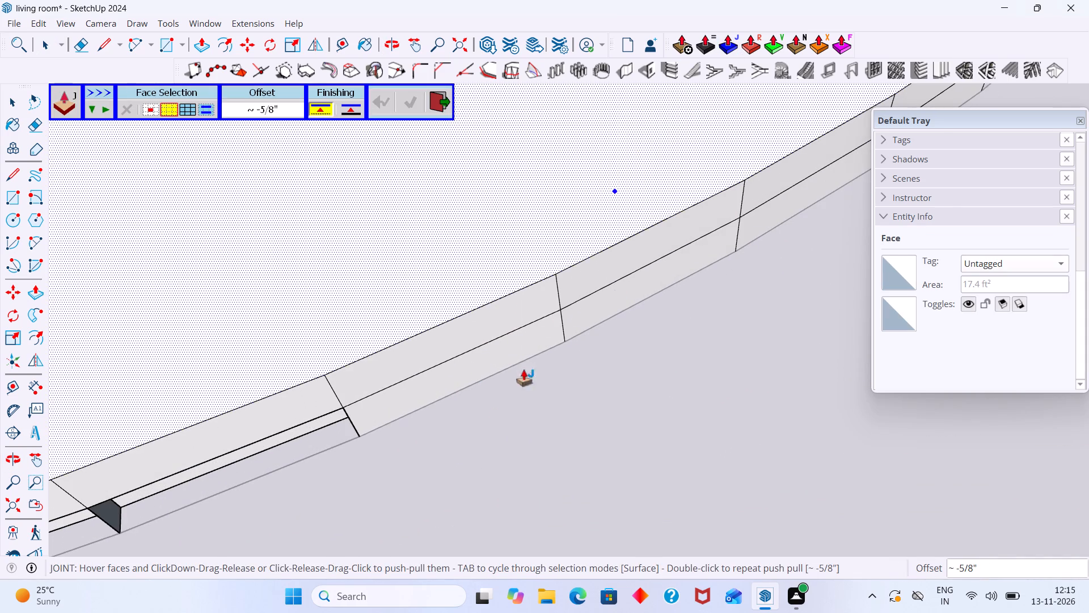
double_click(455, 386)
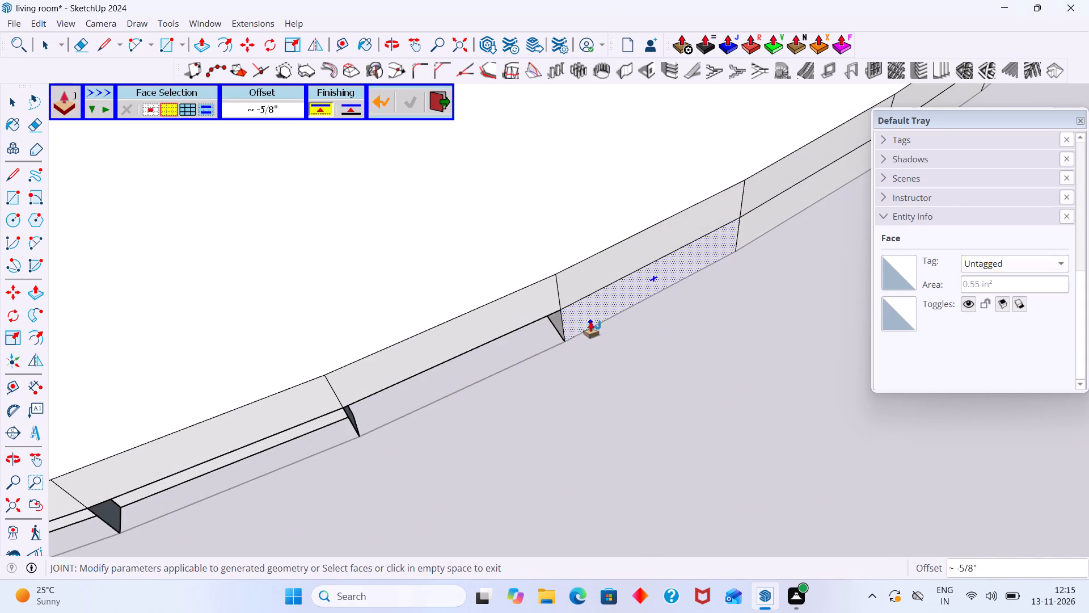
double_click(590, 322)
scroll(590, 331, down, 3)
middle_drag(588, 332, 347, 463)
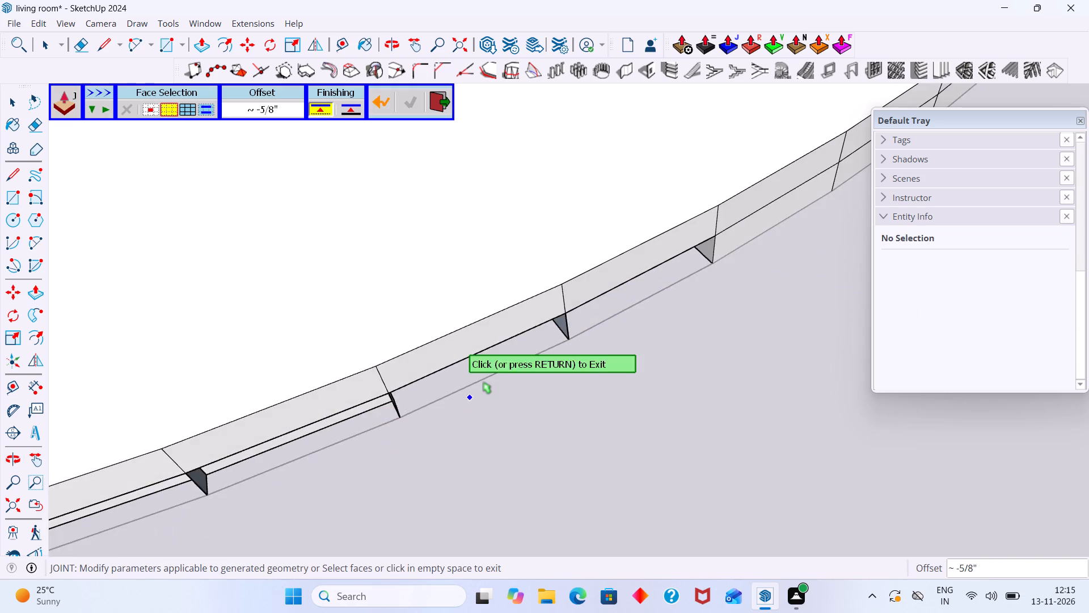
scroll(481, 377, up, 3)
scroll(693, 276, down, 3)
middle_drag(668, 310, 265, 511)
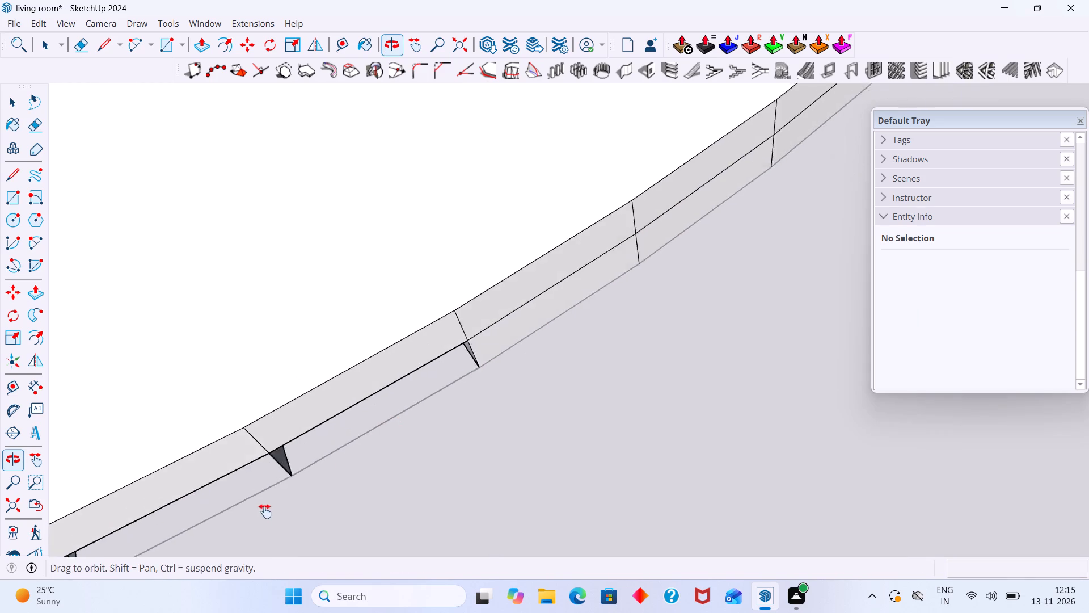
middle_drag(265, 511, 262, 512)
scroll(530, 402, down, 4)
double_click(516, 349)
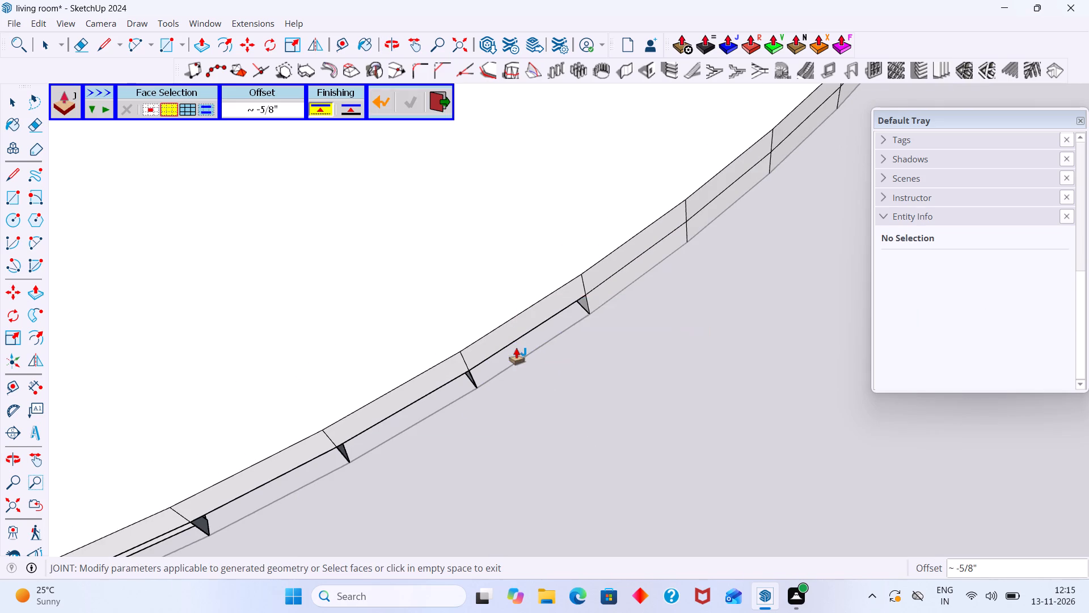
double_click(616, 291)
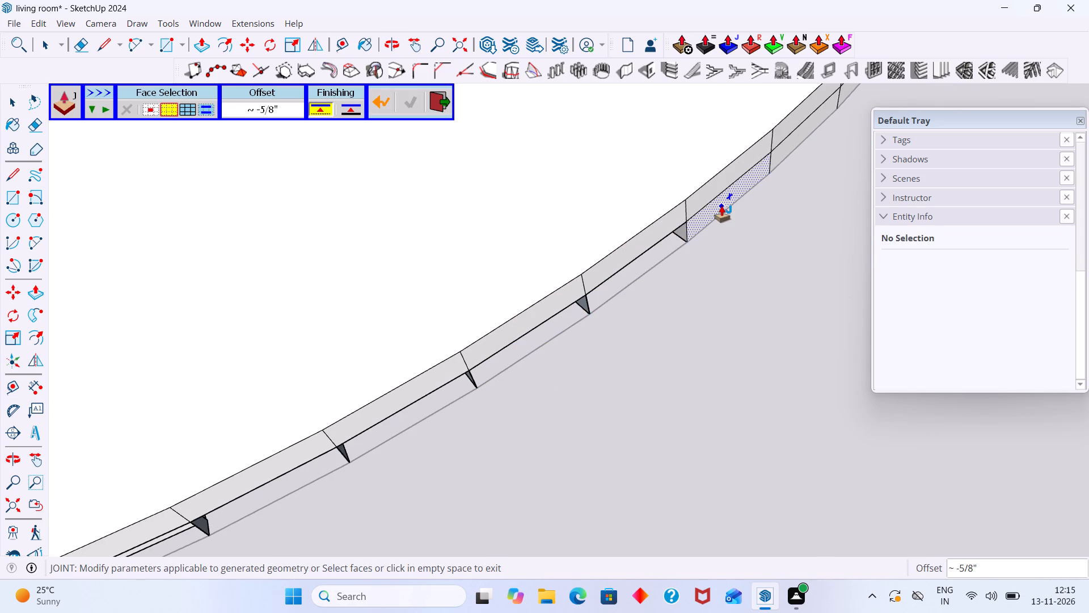
double_click(721, 206)
Recess the next two outer-row faces on the arch's far side using Round Push Pull at a -3/16" offset.
scroll(728, 224, down, 2)
shift+middle_drag(731, 240, 394, 498)
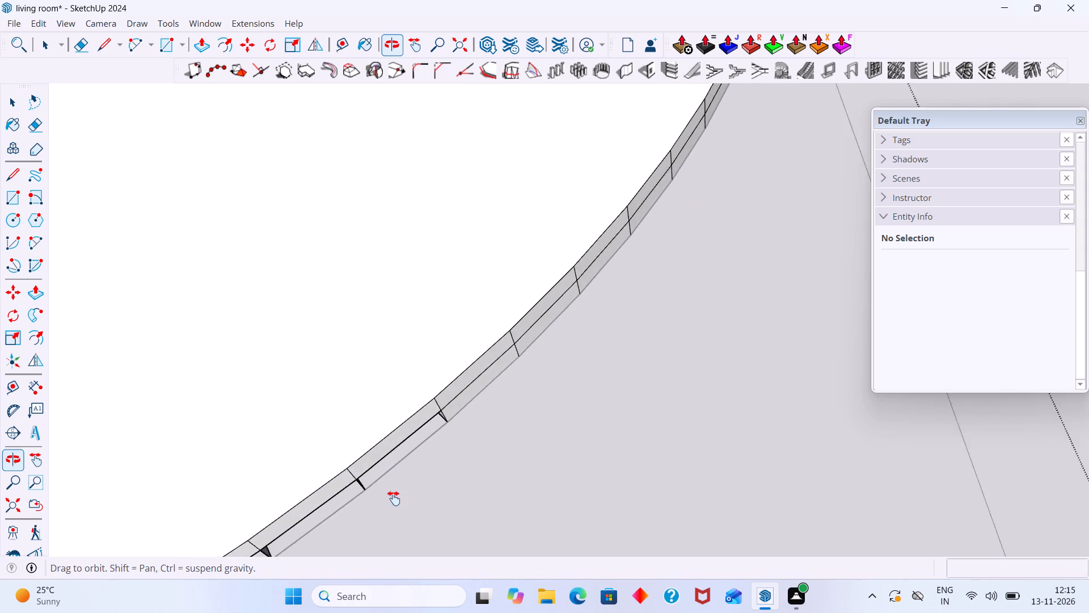
shift+middle_drag(394, 498, 395, 499)
scroll(638, 314, down, 10)
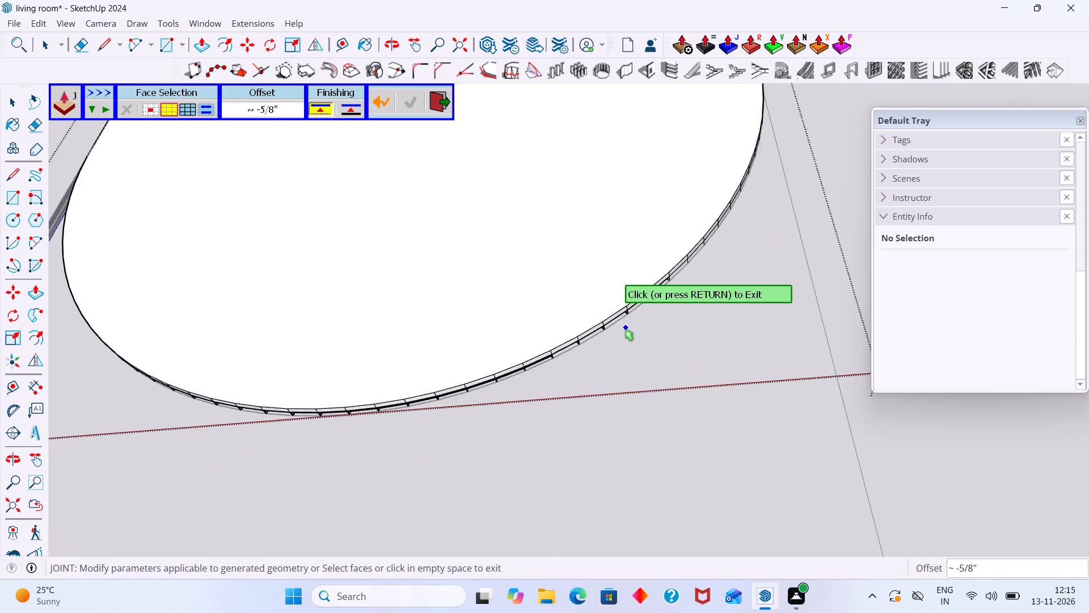
scroll(624, 328, down, 8)
shift+middle_drag(642, 324, 341, 489)
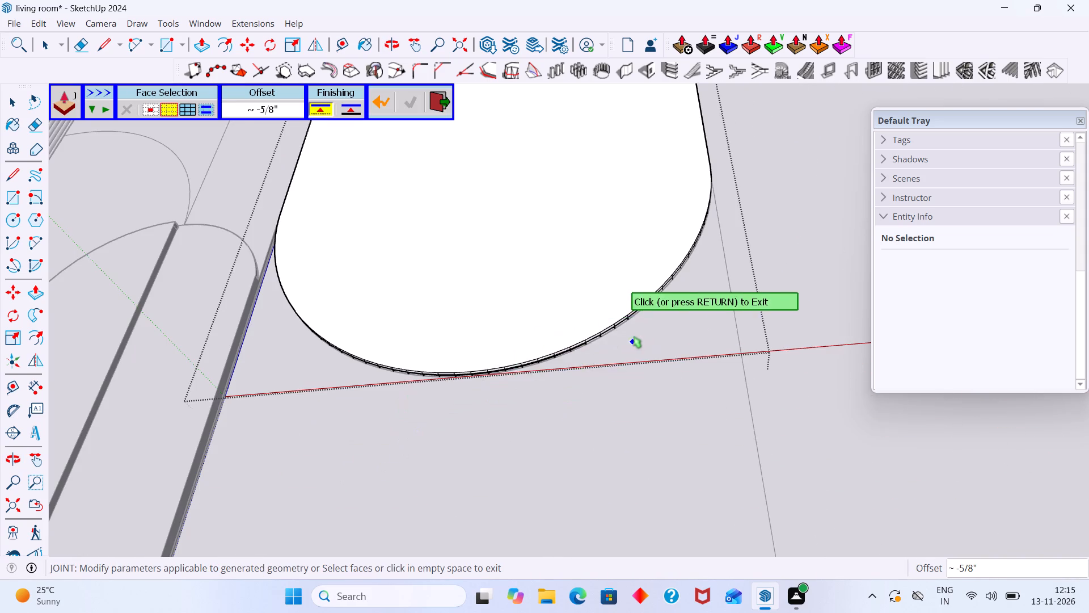
scroll(634, 333, up, 20)
scroll(634, 333, up, 5)
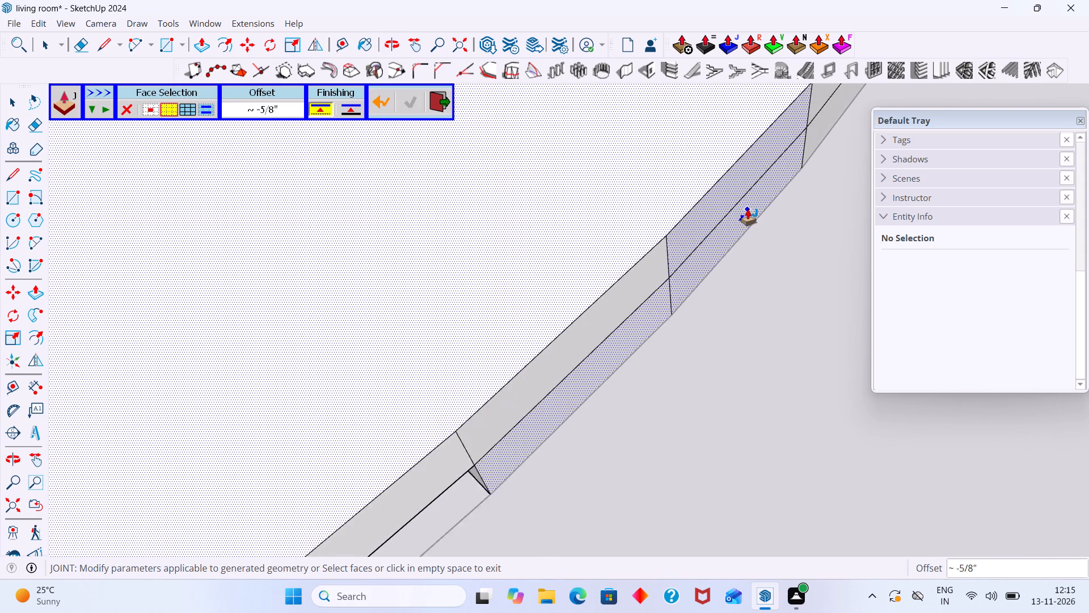
scroll(748, 209, up, 5)
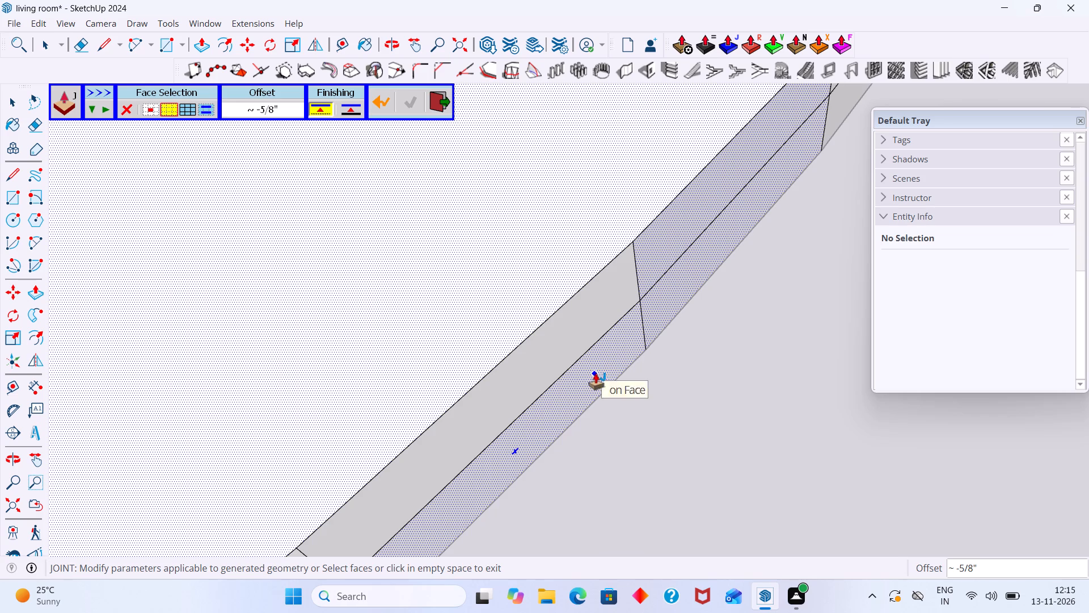
key(space)
click(596, 377)
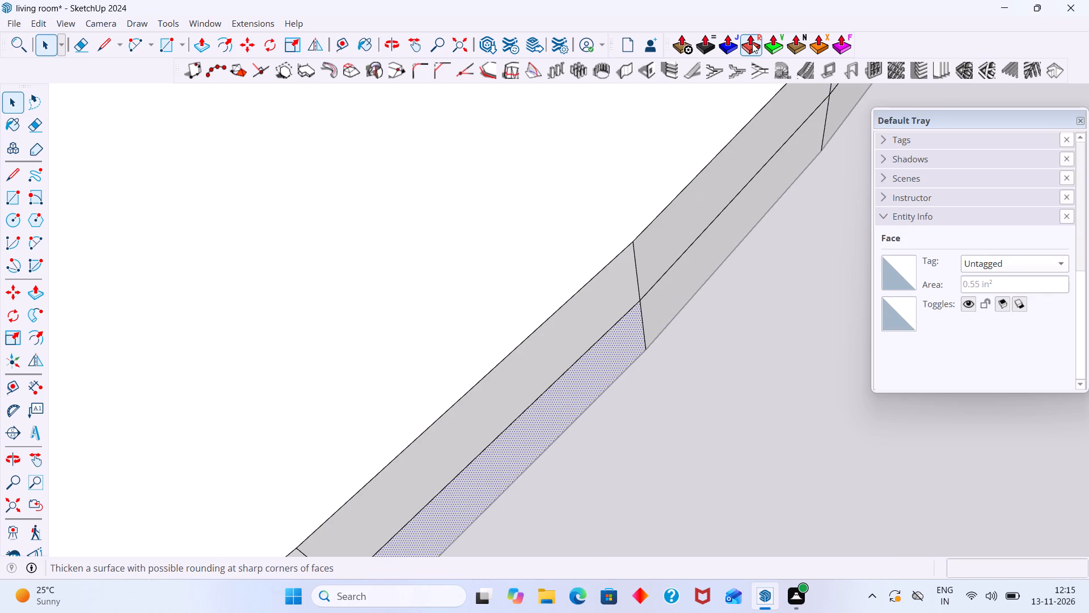
click(752, 43)
double_click(634, 345)
double_click(677, 305)
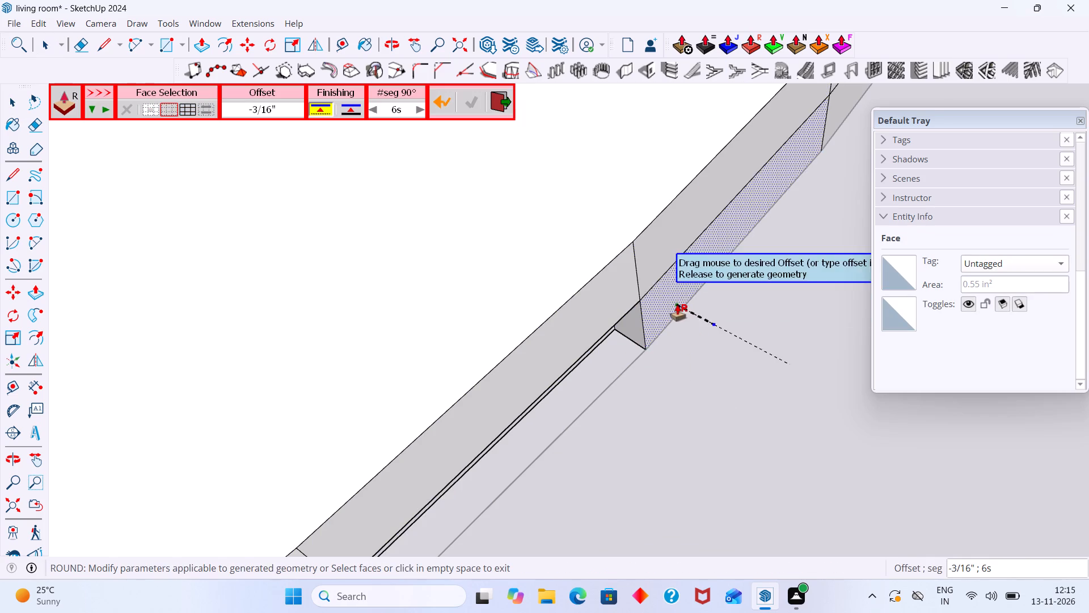
Recess the following four outer-row faces along the arch's far side with Round Push Pull at a -3/16" offset.
scroll(708, 291, down, 9)
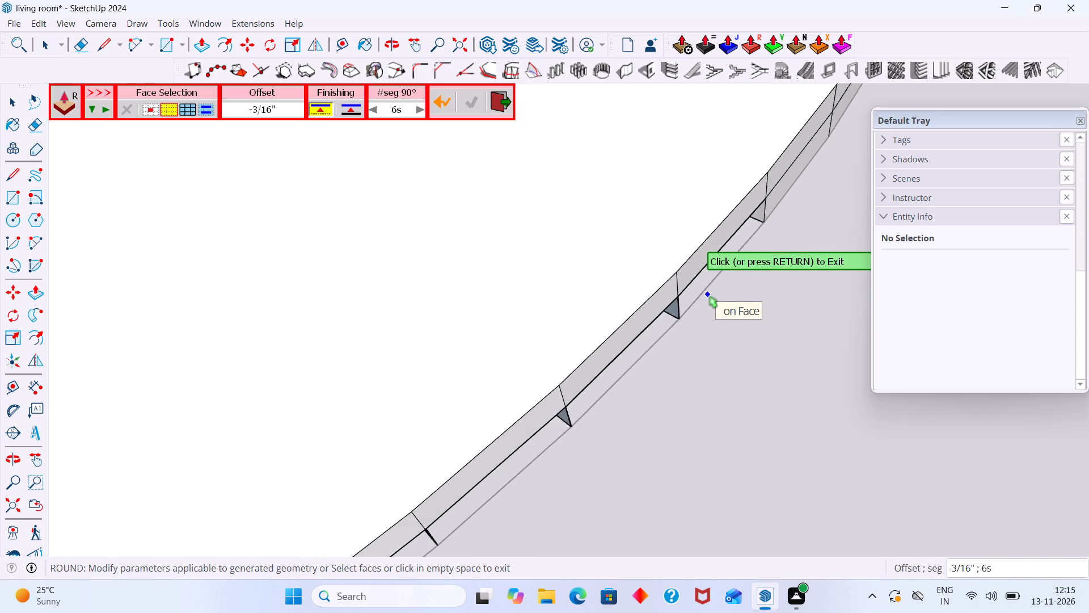
middle_drag(712, 303, 348, 611)
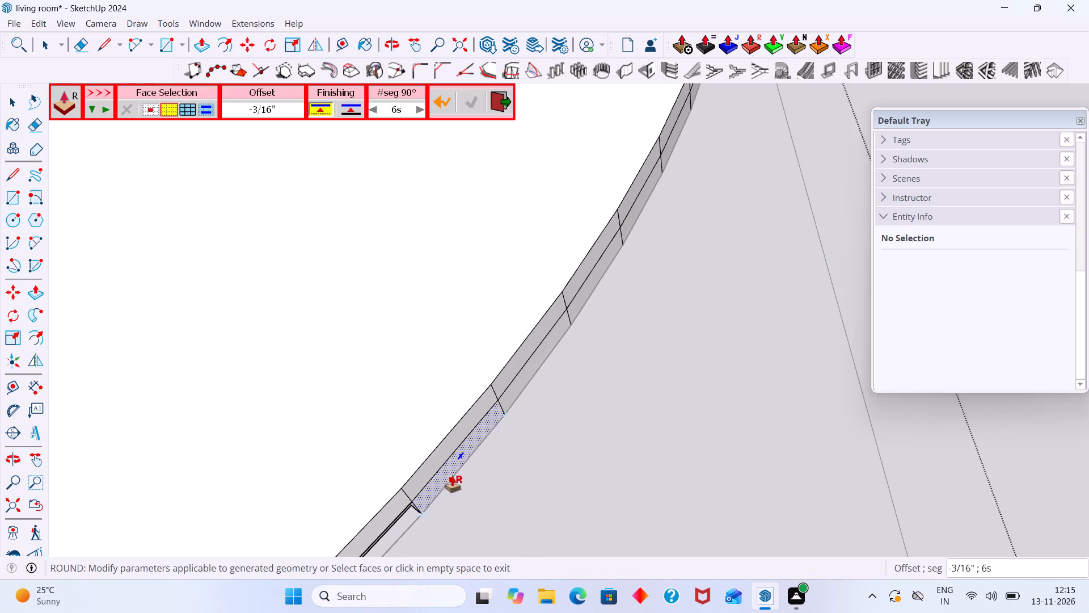
scroll(455, 469, up, 5)
double_click(455, 467)
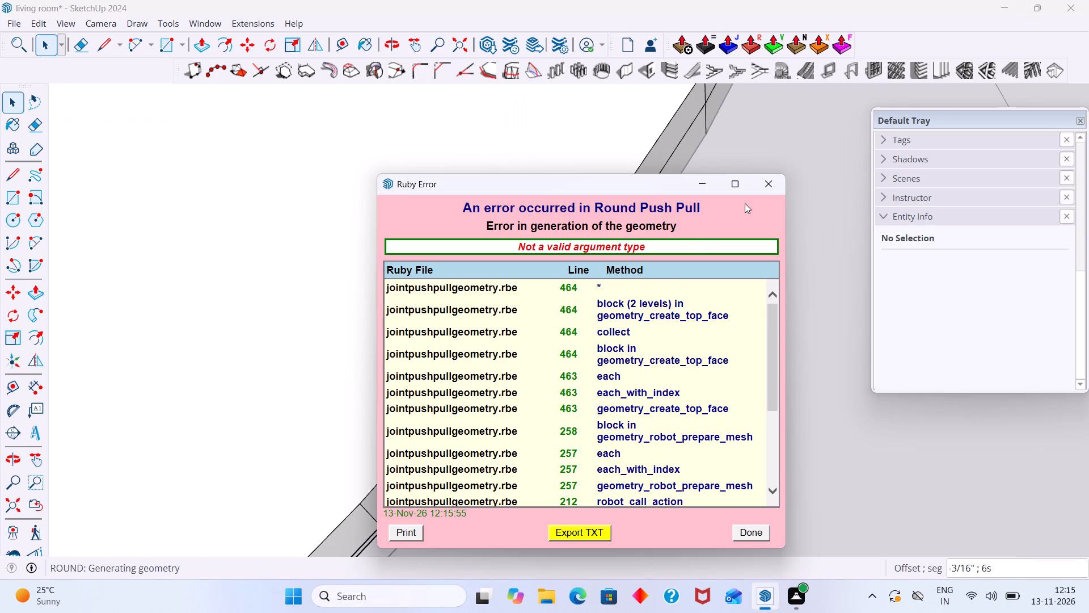
click(761, 182)
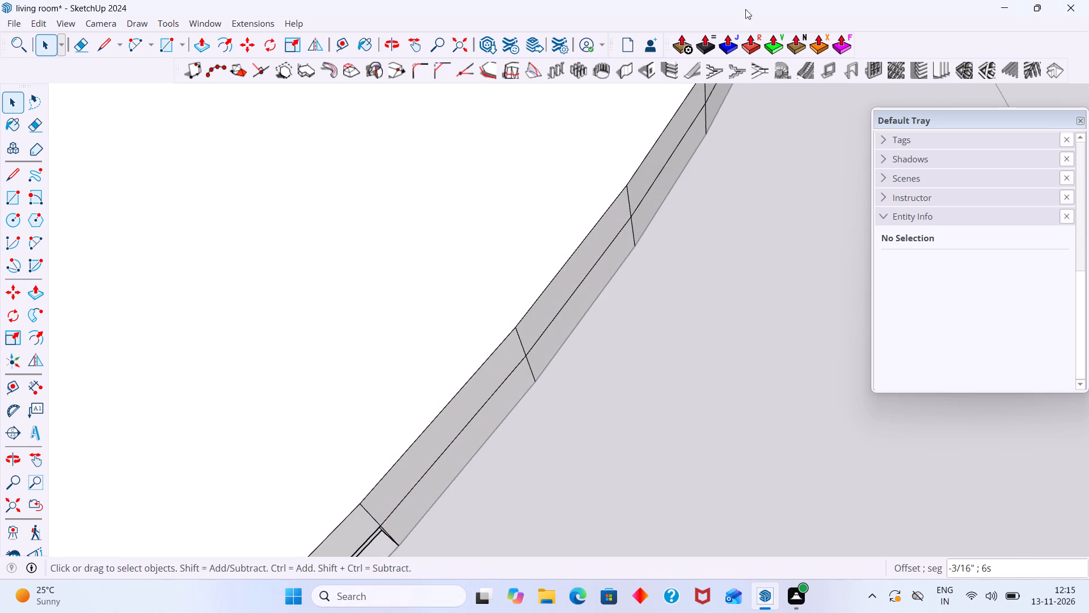
click(753, 43)
double_click(580, 321)
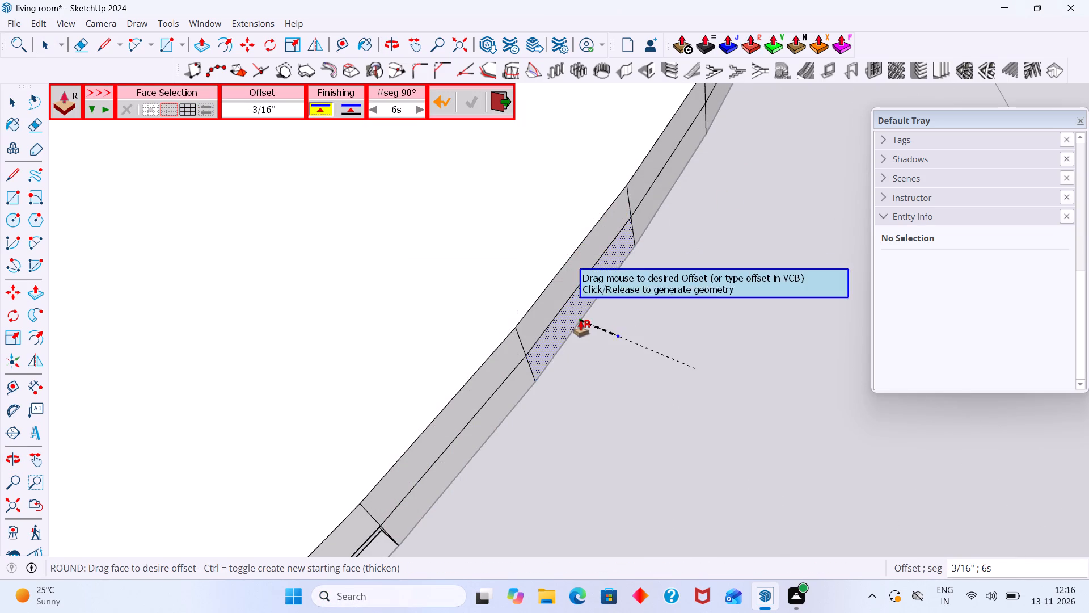
double_click(523, 386)
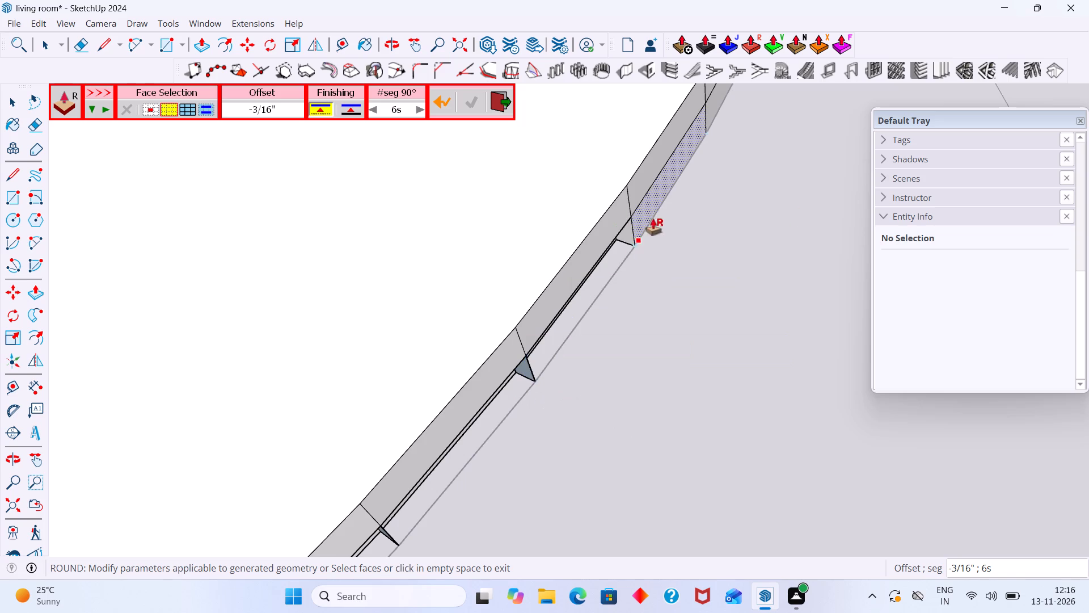
double_click(660, 209)
scroll(664, 217, down, 2)
shift+middle_drag(660, 229, 417, 543)
scroll(658, 271, down, 7)
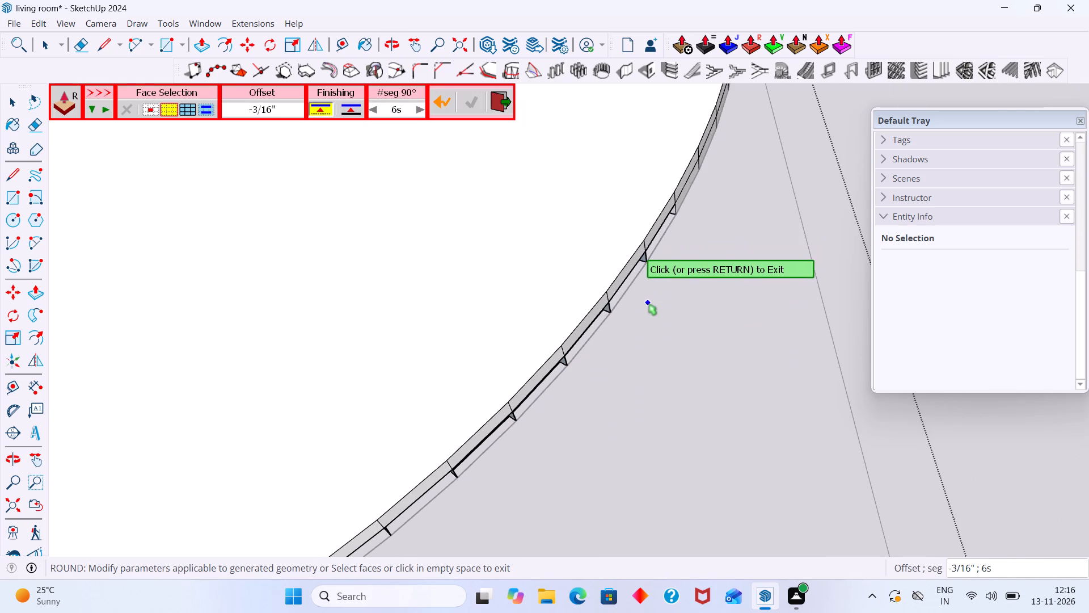
scroll(701, 191, up, 12)
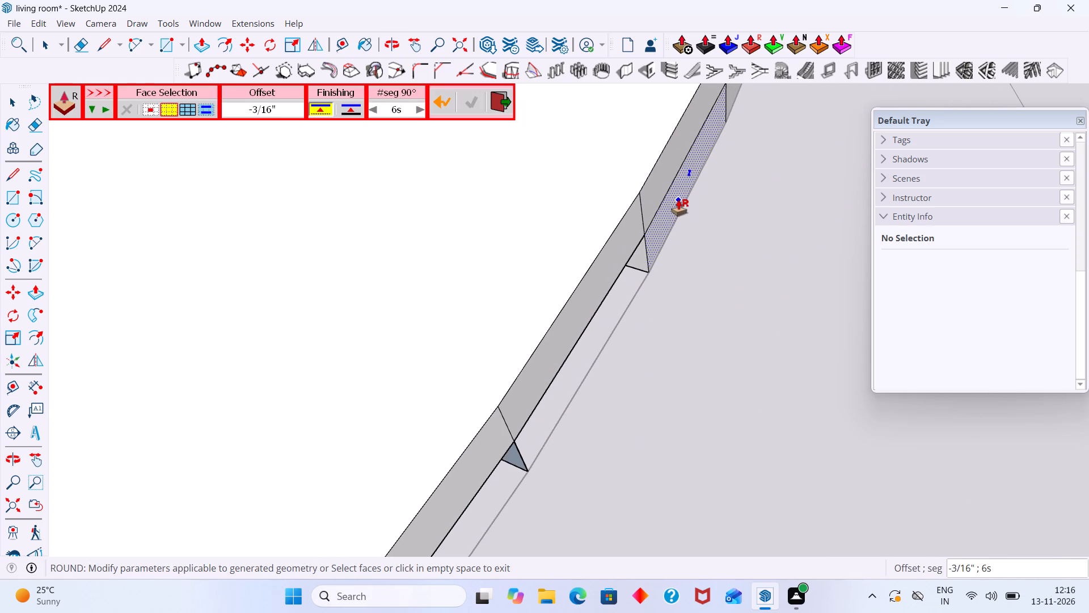
double_click(678, 200)
key(space)
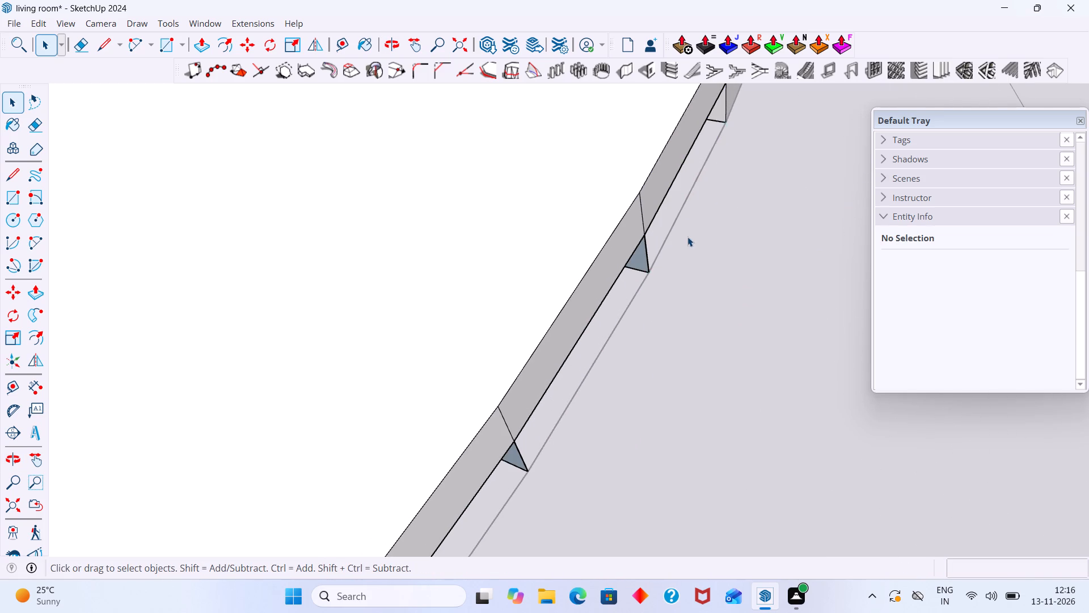
Recess three more outer-row faces where the arch steepens toward the straight side, using Round Push Pull at -3/16".
scroll(687, 247, down, 6)
shift+middle_drag(681, 273, 530, 498)
shift+middle_drag(577, 381, 512, 489)
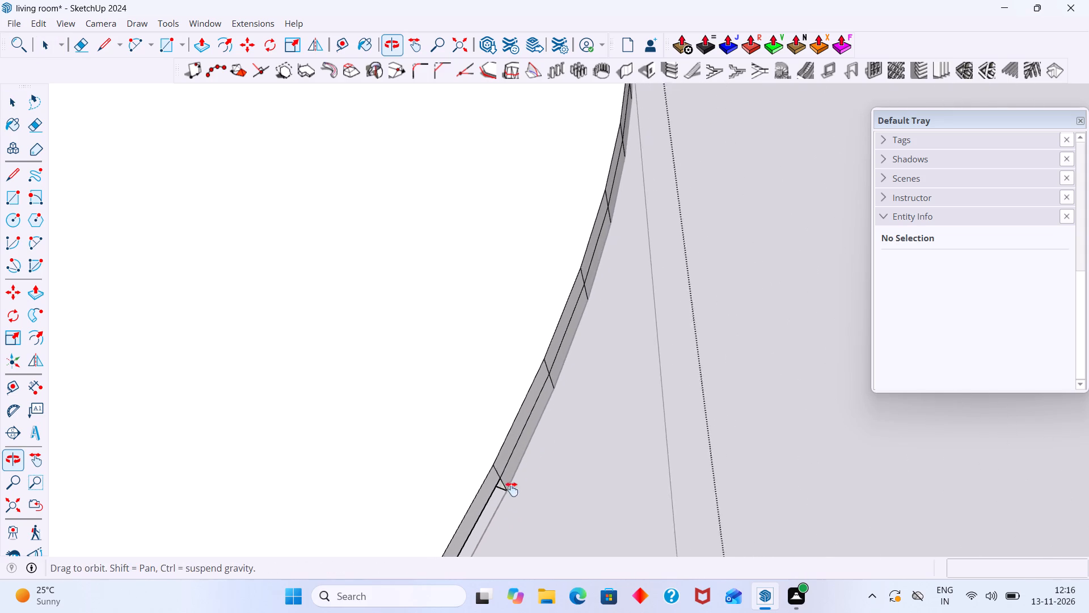
shift+middle_drag(512, 489, 509, 478)
scroll(567, 374, up, 9)
click(547, 341)
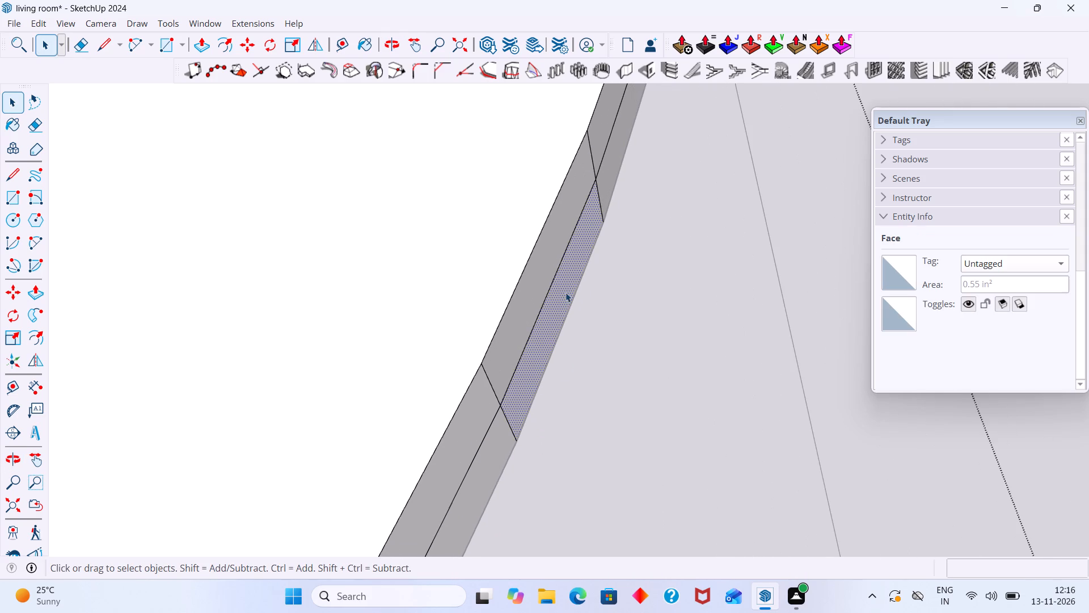
click(756, 44)
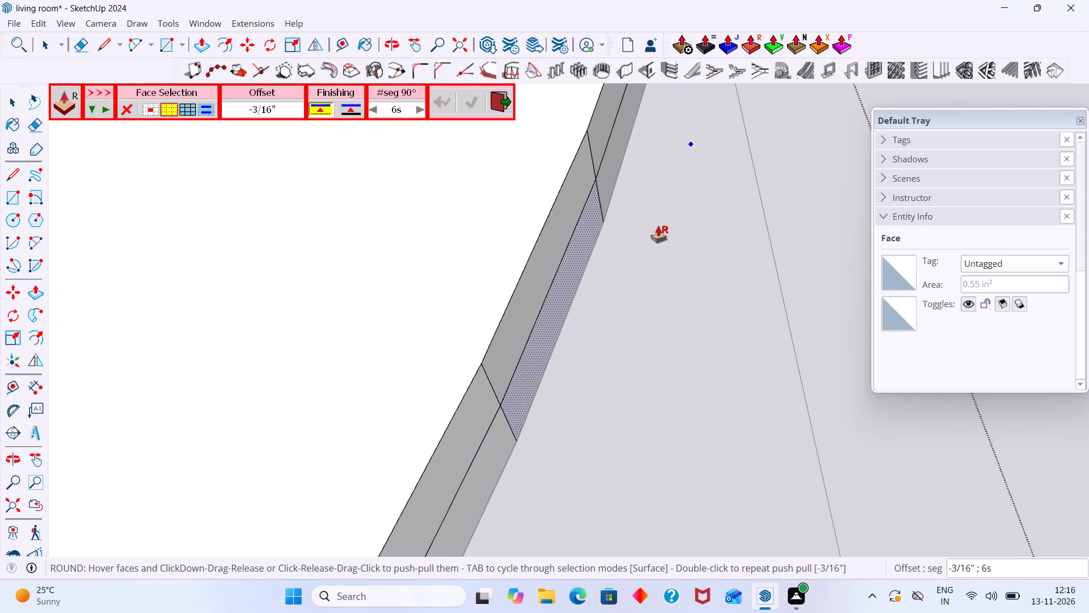
double_click(562, 309)
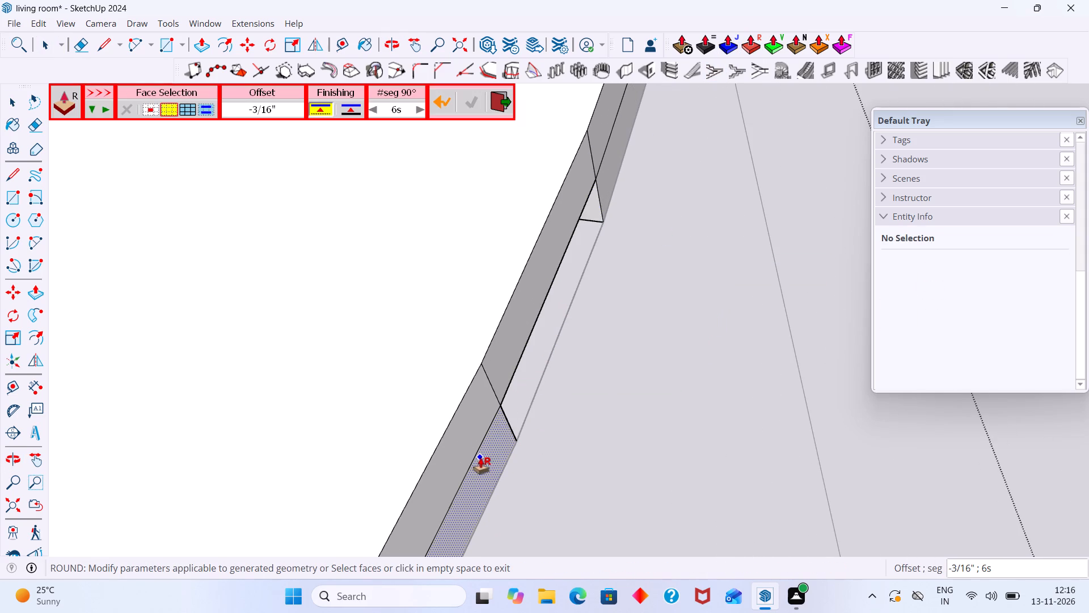
double_click(484, 457)
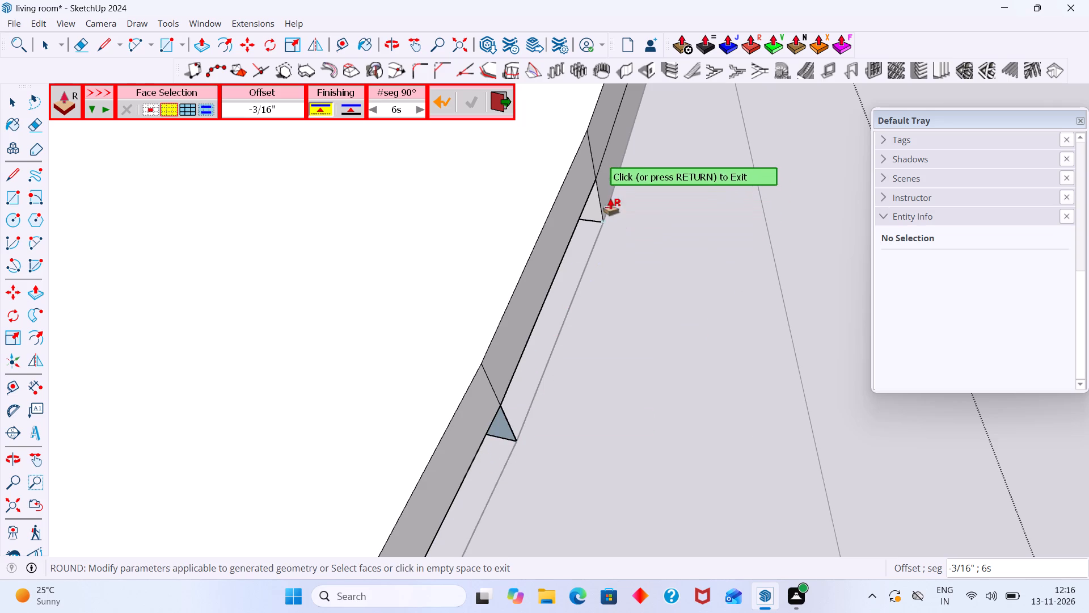
click(607, 180)
click(607, 180)
scroll(615, 272, down, 5)
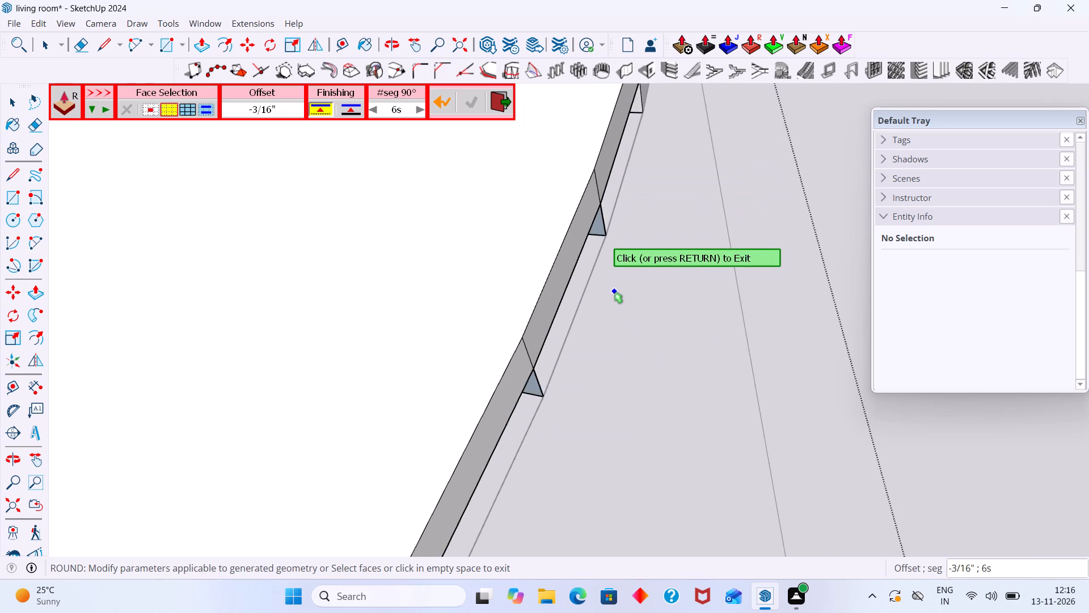
scroll(614, 291, down, 1)
key(space)
Recess the panel's long straight outer side face and the adjoining first curve face with Round Push Pull at -3/16".
scroll(622, 281, down, 3)
shift+middle_drag(623, 280, 417, 584)
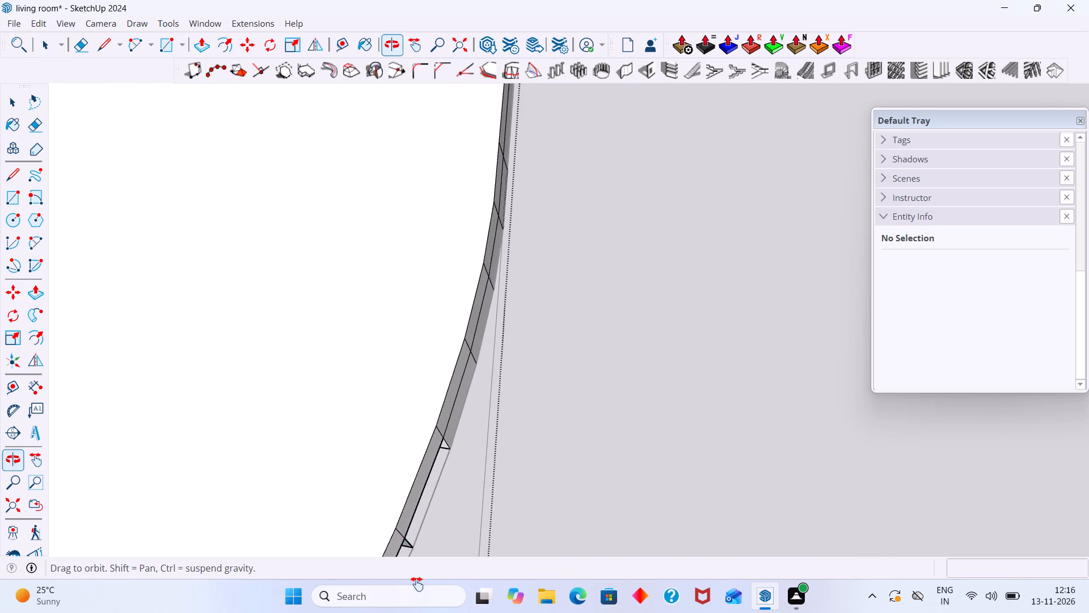
shift+middle_drag(417, 584, 417, 559)
middle_drag(504, 355, 290, 346)
middle_drag(487, 280, 452, 292)
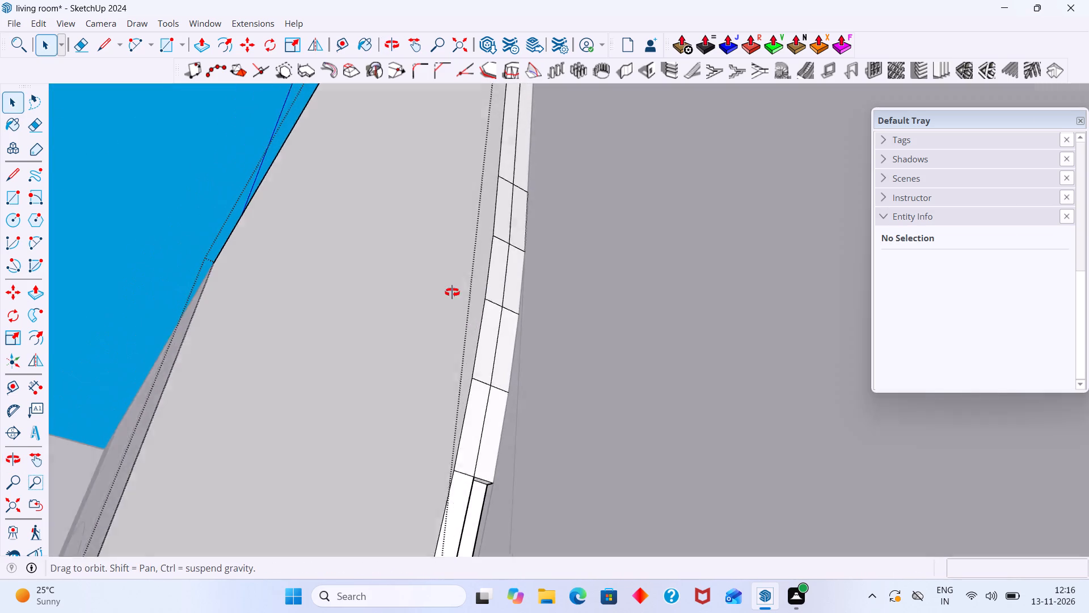
middle_drag(452, 292, 383, 322)
click(749, 43)
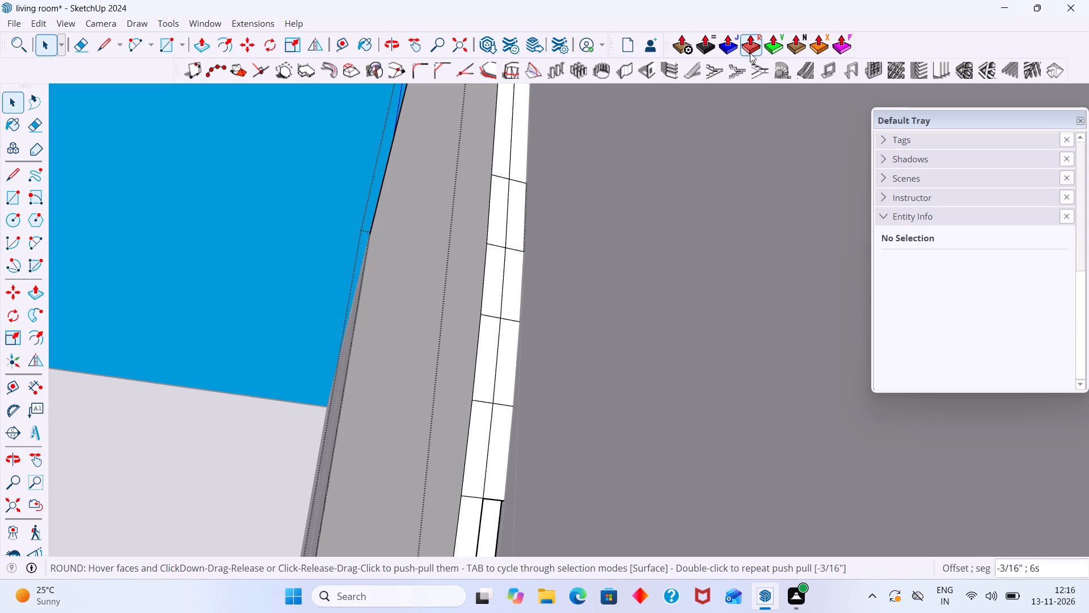
double_click(525, 162)
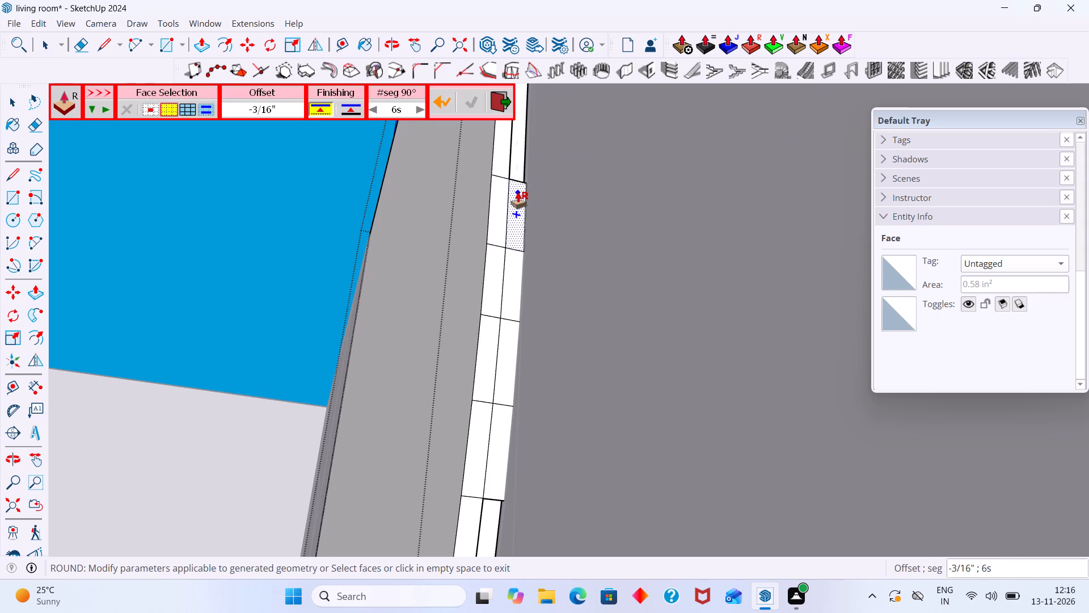
double_click(518, 192)
Recess the last three untouched outer-row faces between the straight side and the finished arch recesses by the -3/16" Round Push Pull offset.
double_click(510, 268)
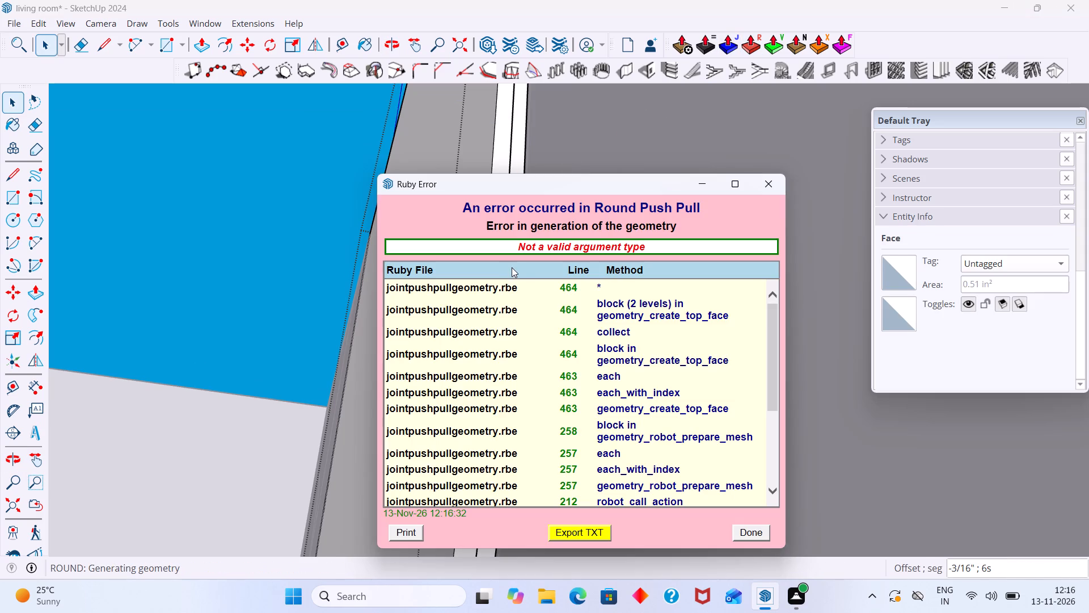
click(766, 180)
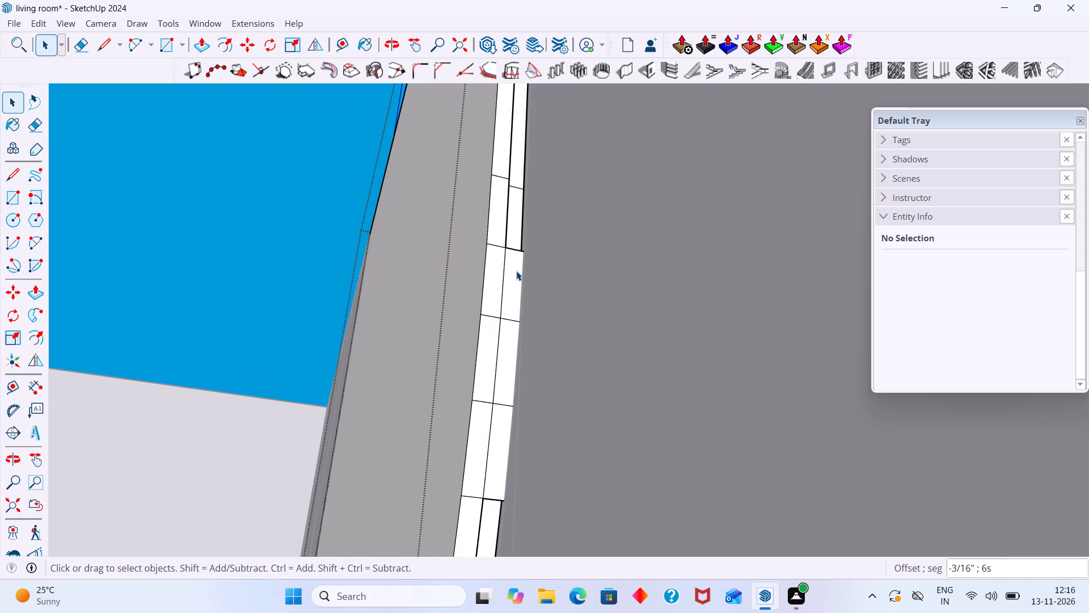
click(516, 271)
click(755, 45)
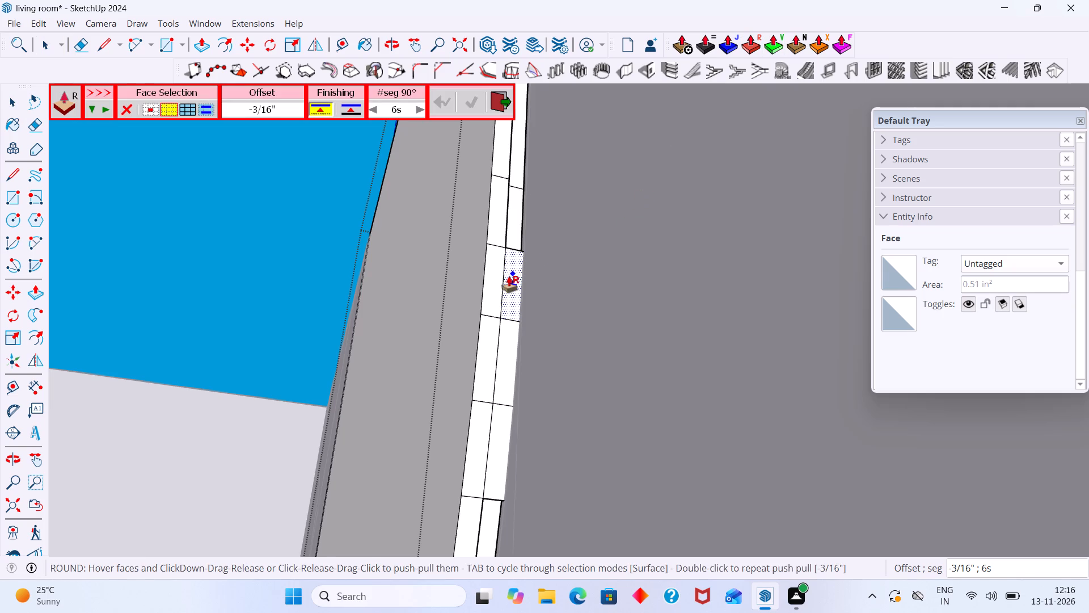
double_click(512, 276)
double_click(508, 346)
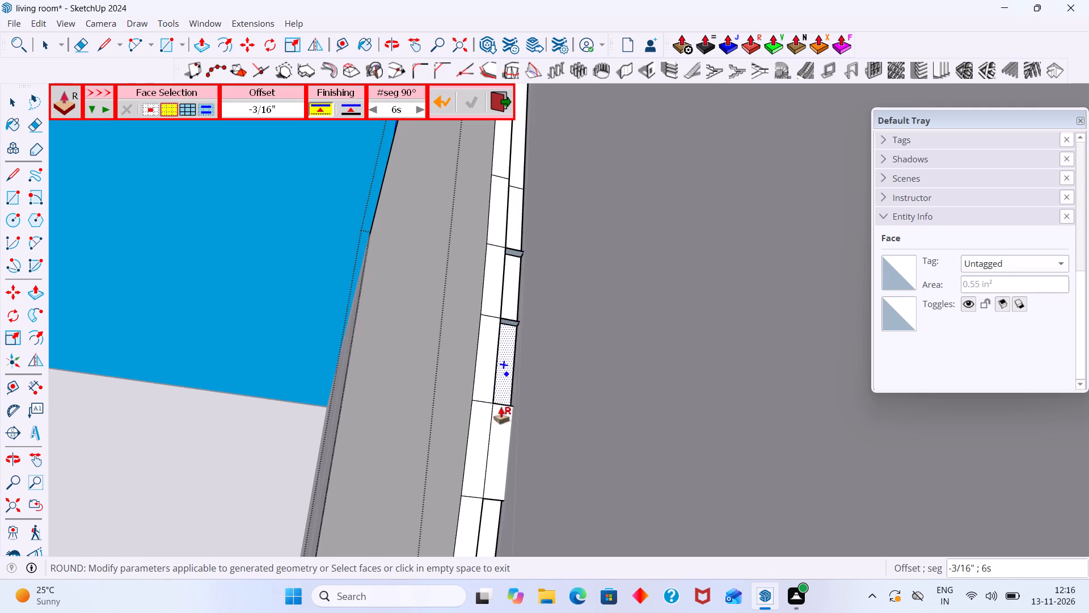
double_click(499, 415)
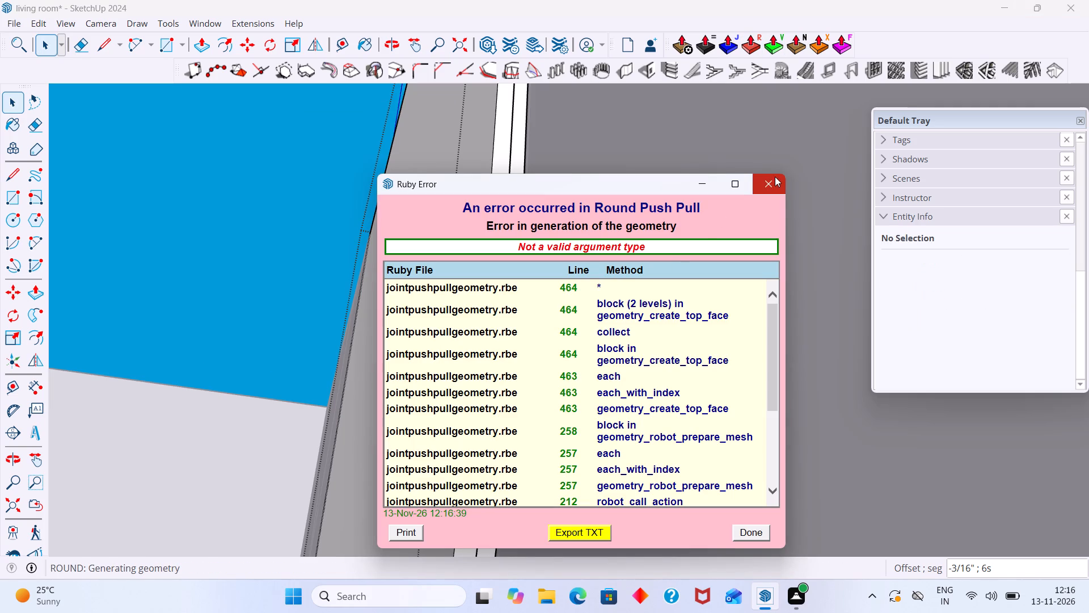
click(759, 186)
click(503, 416)
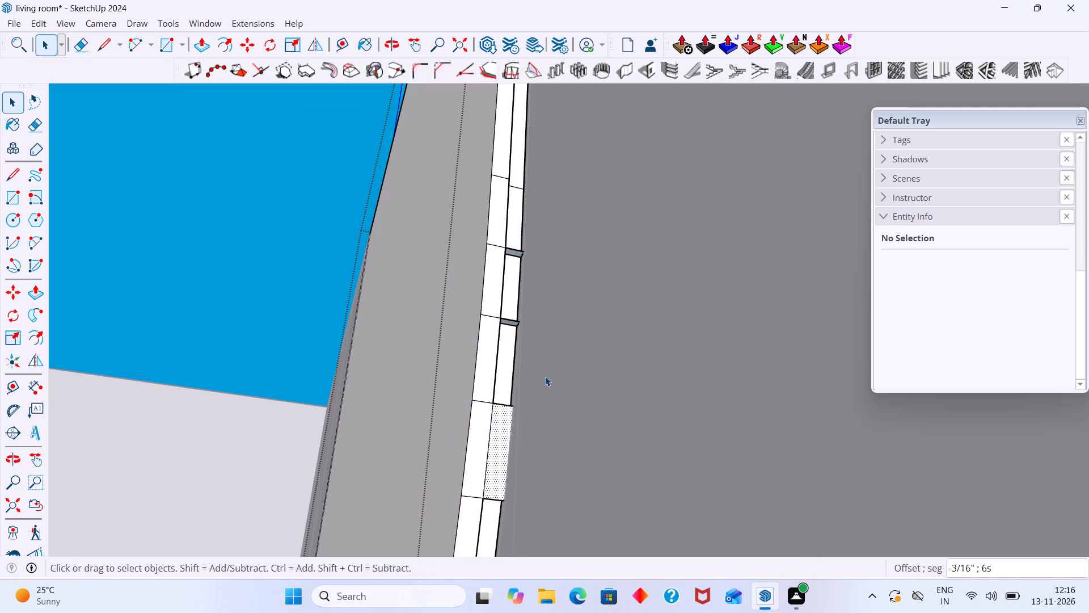
click(752, 45)
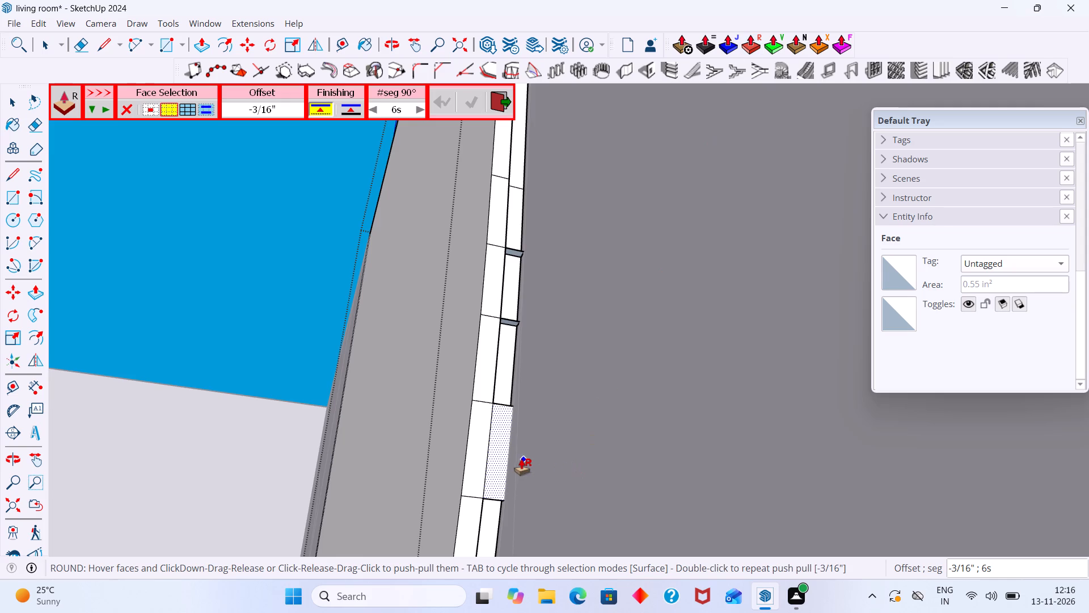
double_click(512, 462)
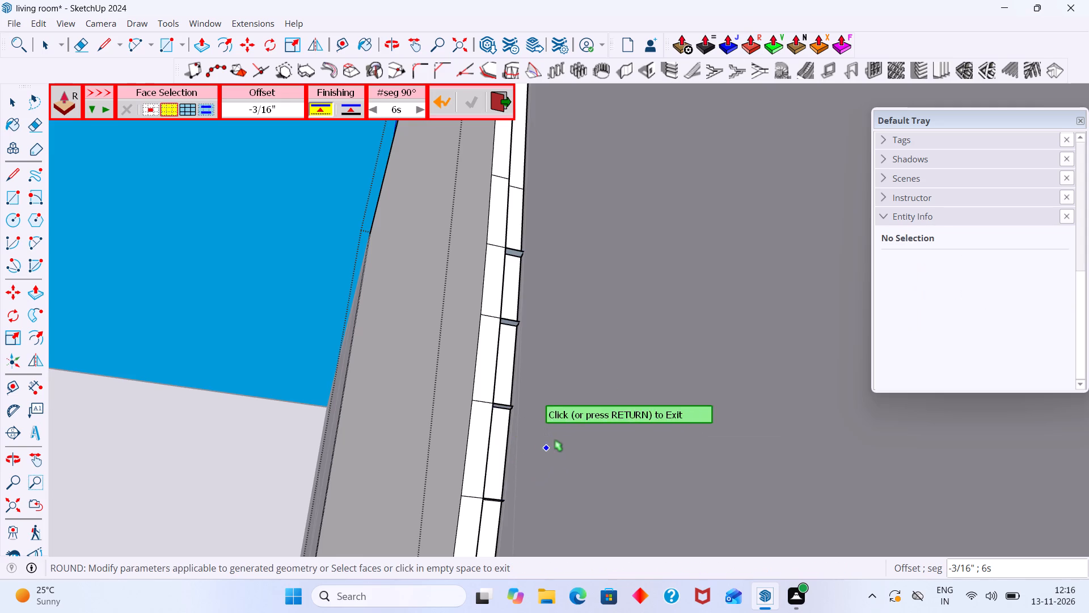
scroll(554, 438, down, 6)
scroll(563, 316, down, 3)
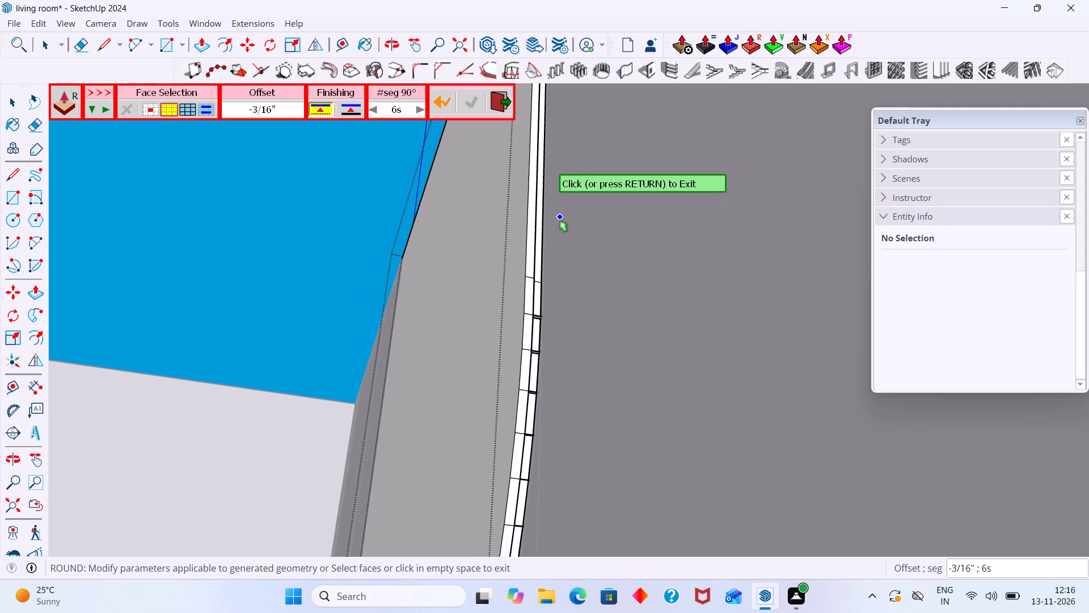
Recess the long straight outer side face and its adjoining curve face once more with Round Push Pull at -3/16".
key(space)
scroll(538, 292, up, 6)
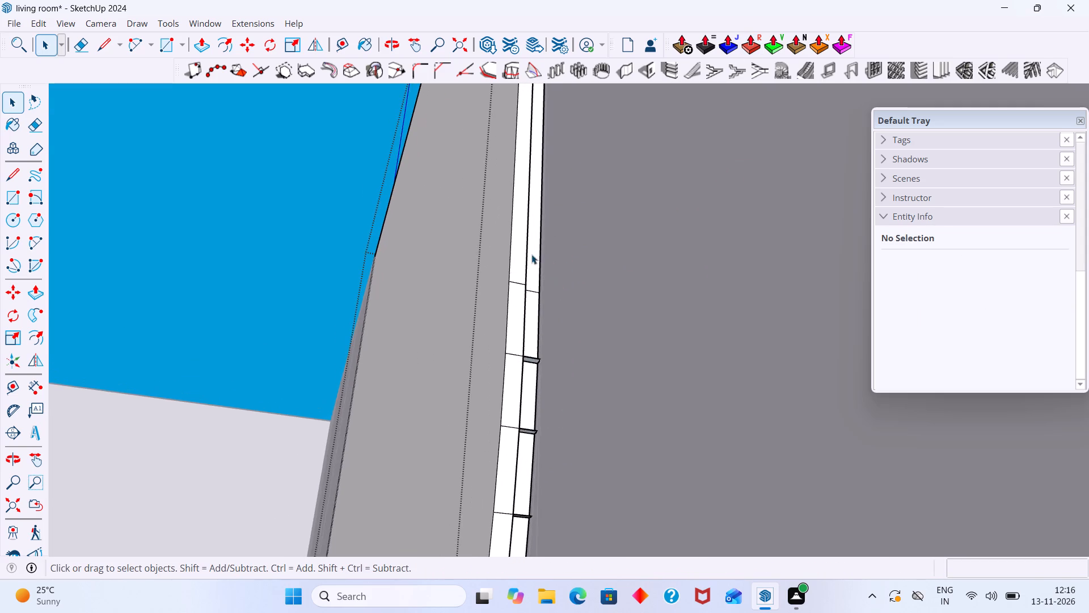
scroll(531, 254, up, 4)
click(536, 254)
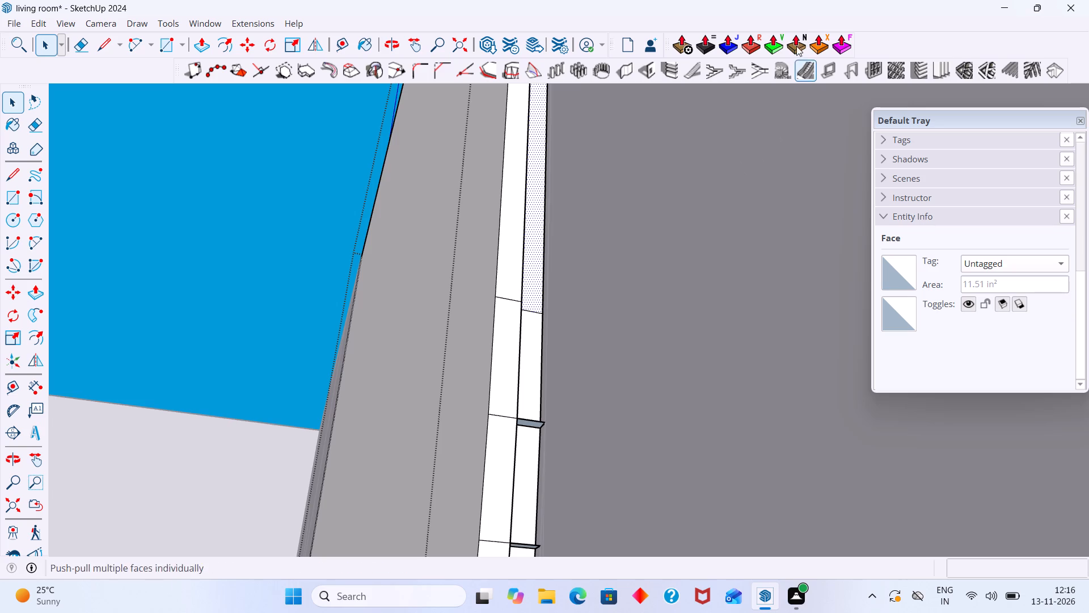
click(746, 41)
double_click(541, 267)
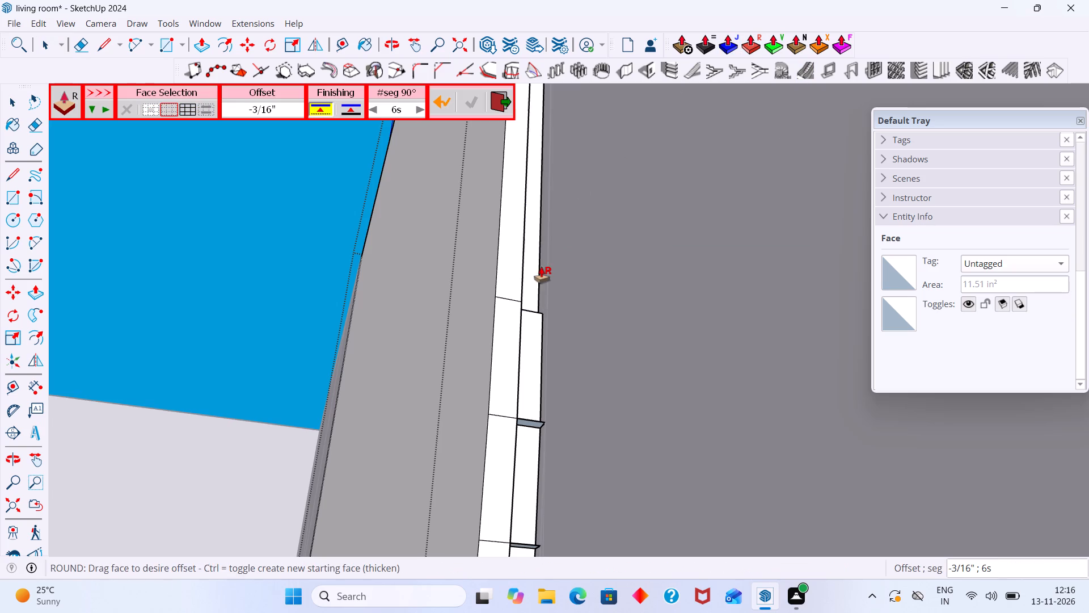
double_click(542, 326)
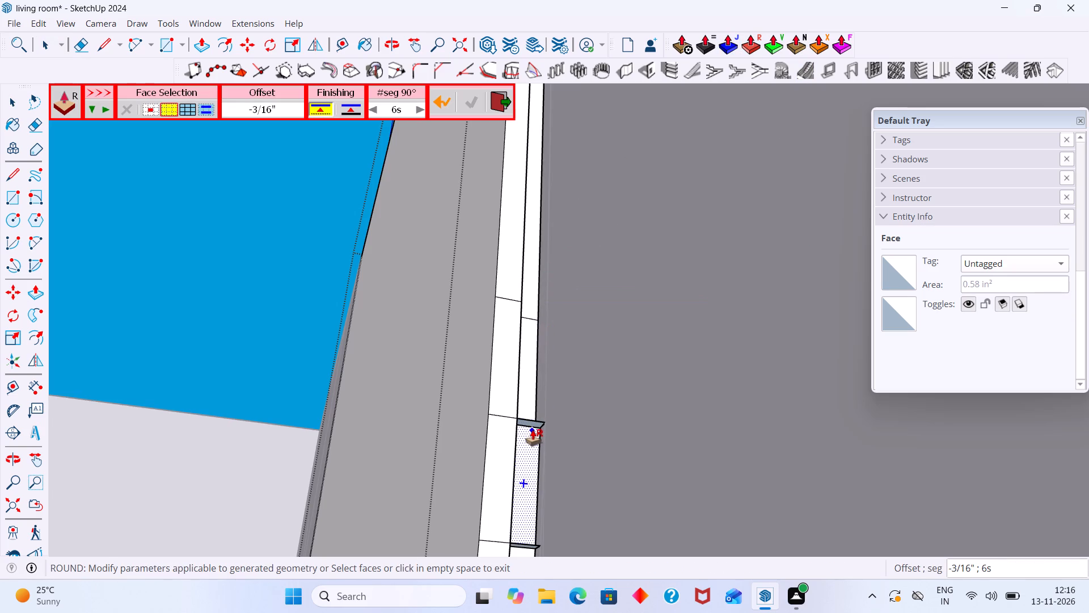
Erase the outer edge of the projecting fin at the first stepped outer-row joint below the straight side.
scroll(537, 412, down, 8)
middle_drag(562, 267, 500, 226)
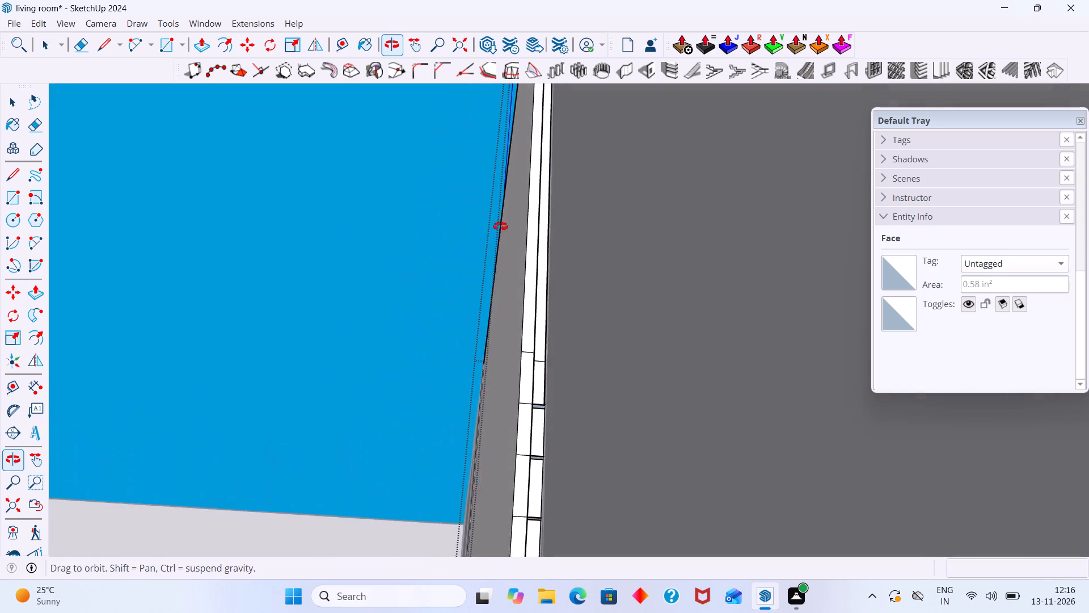
middle_drag(500, 226, 664, 241)
scroll(604, 362, down, 1)
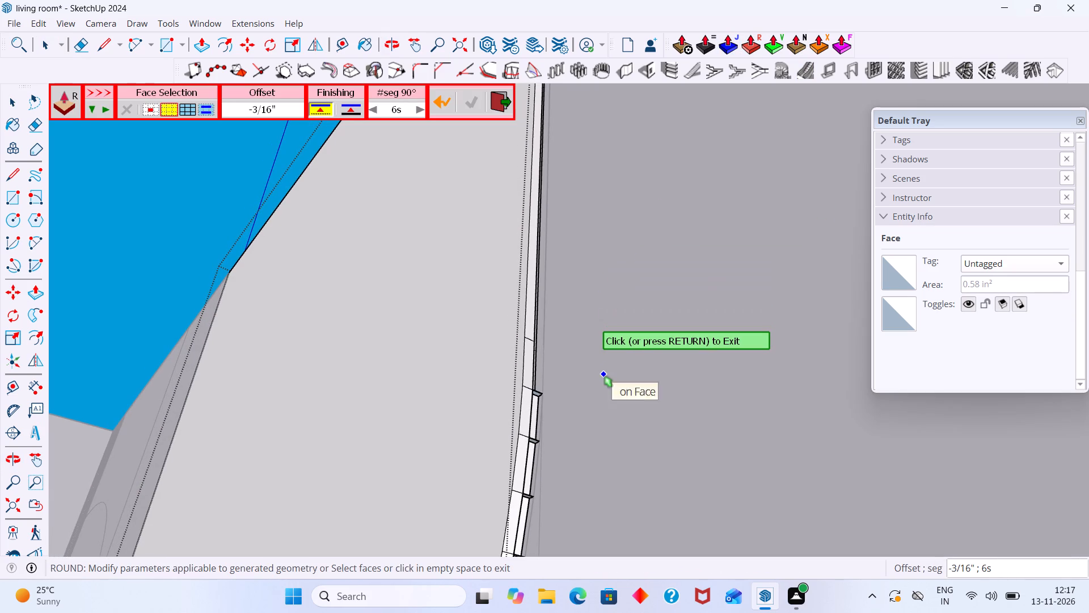
key(space)
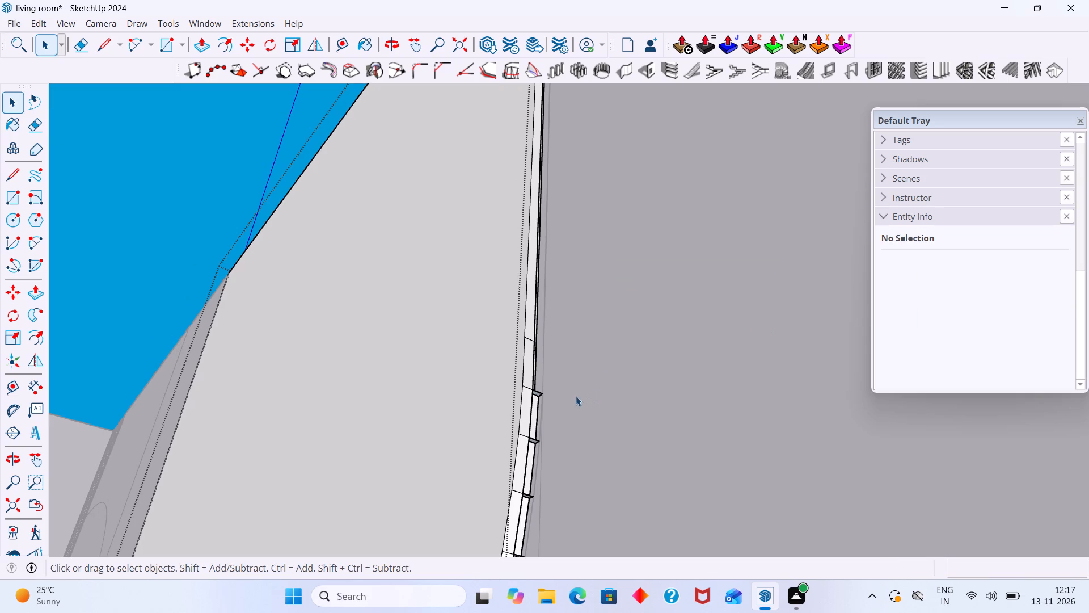
key(e)
scroll(547, 385, up, 11)
scroll(535, 428, down, 3)
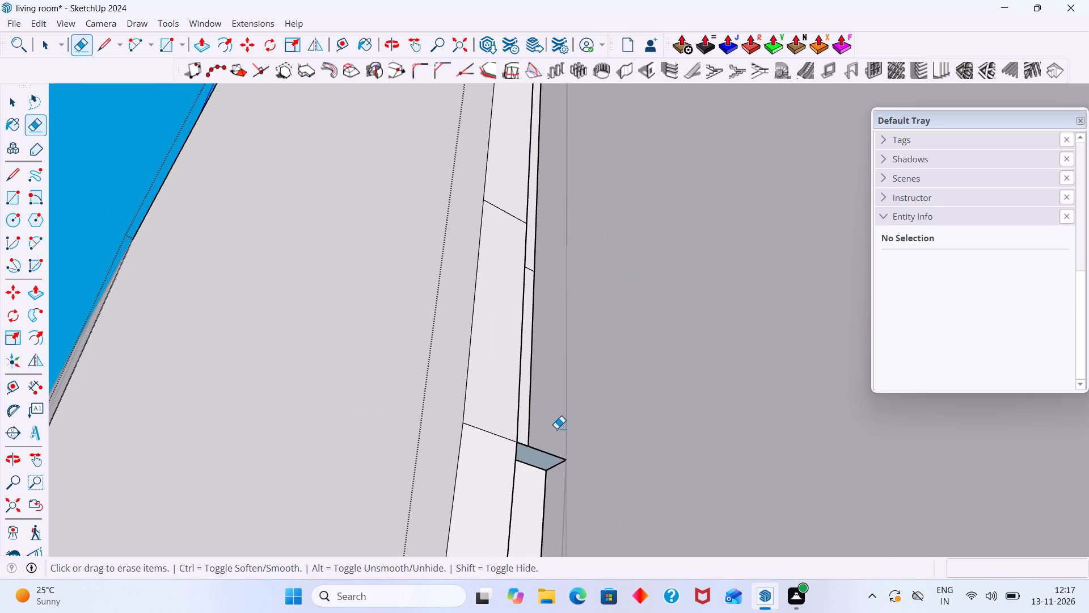
drag(553, 440, 552, 459)
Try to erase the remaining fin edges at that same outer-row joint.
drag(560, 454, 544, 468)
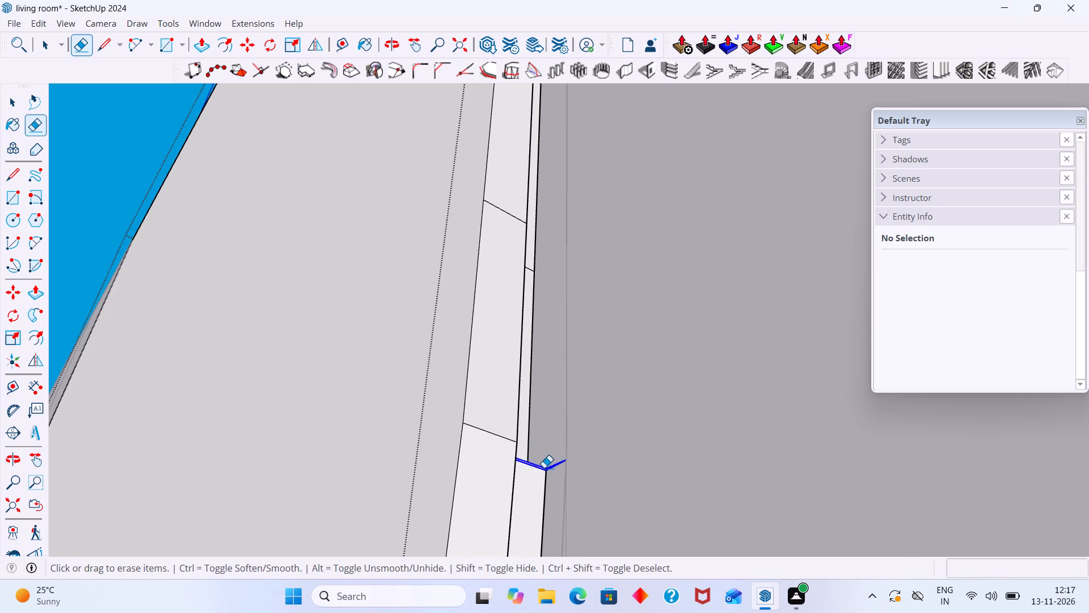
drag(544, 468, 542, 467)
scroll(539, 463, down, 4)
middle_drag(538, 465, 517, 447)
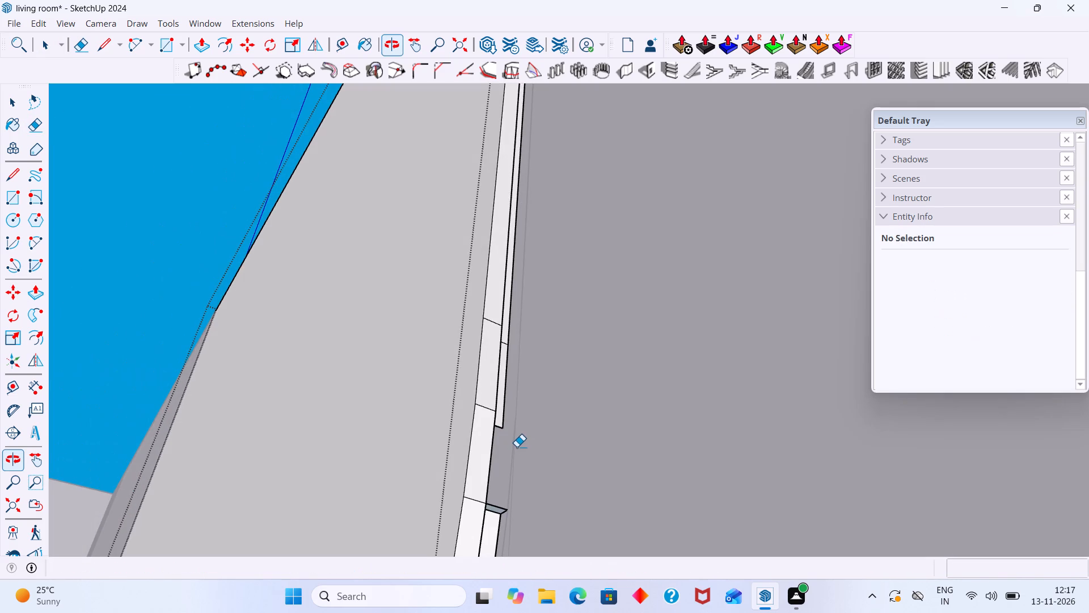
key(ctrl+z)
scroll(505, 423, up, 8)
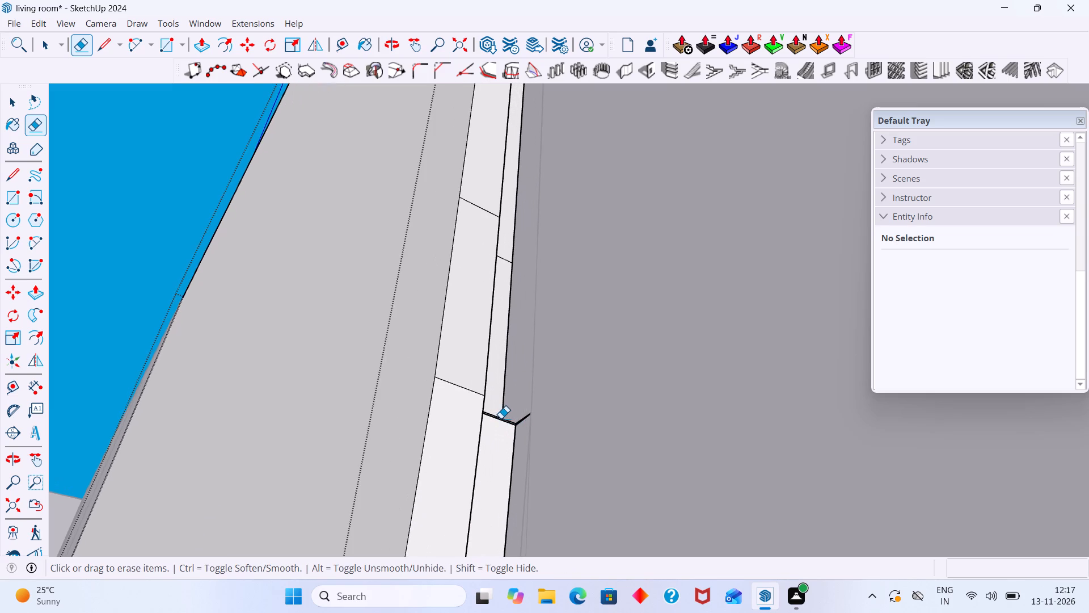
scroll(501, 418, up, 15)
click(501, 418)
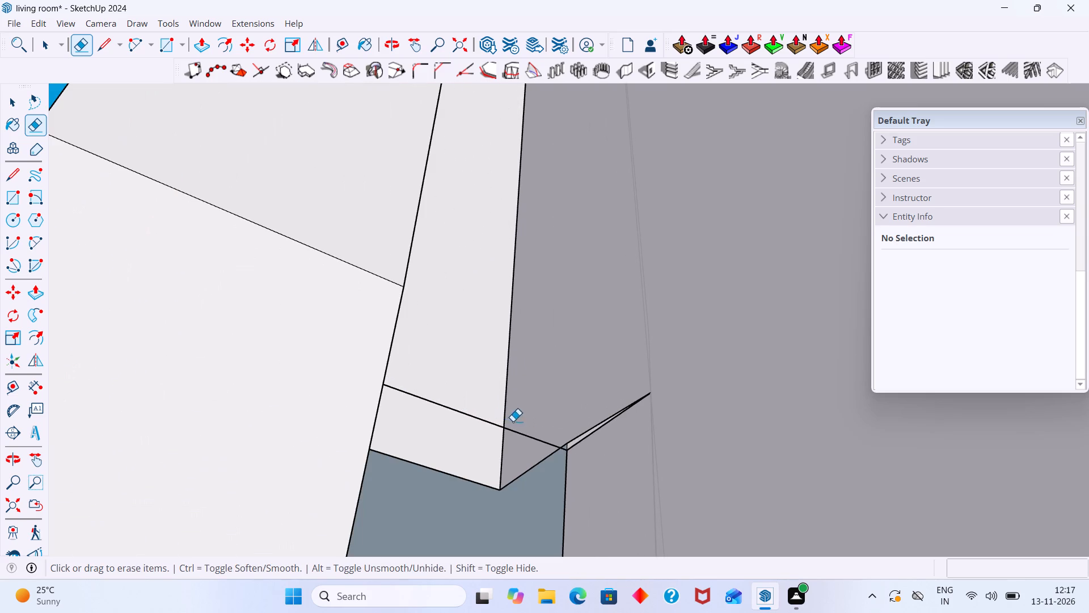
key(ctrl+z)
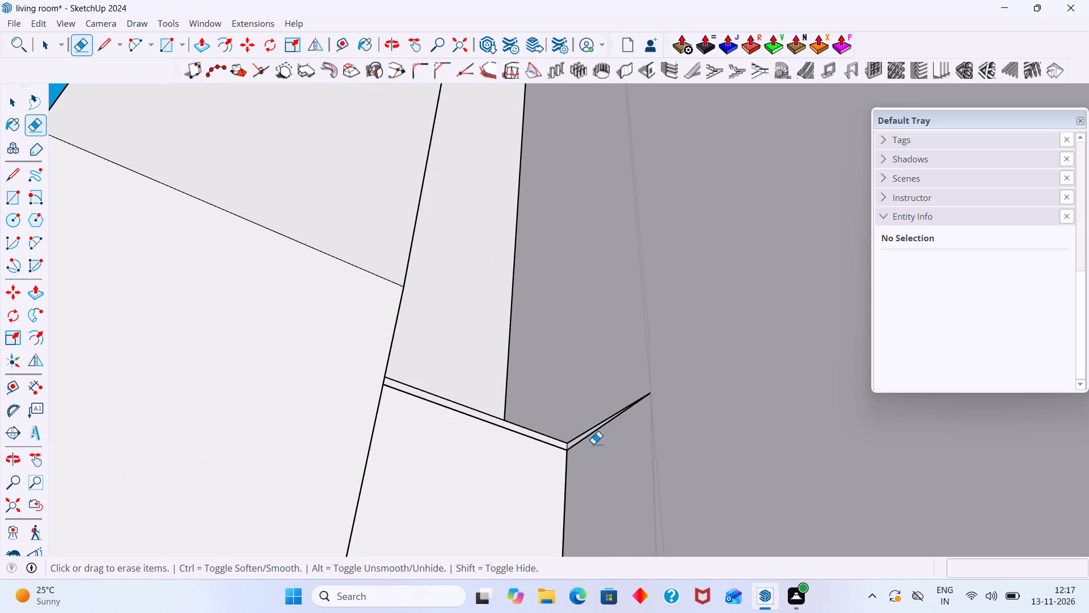
Erase the thin sliver edges left across the first stepped joint without removing the adjoining outer-row faces.
scroll(614, 439, up, 4)
scroll(584, 436, down, 4)
drag(488, 414, 483, 393)
click(415, 444)
Erase the triangular fin projecting from an outer-row joint midway along the arch's curved edge.
scroll(417, 444, down, 3)
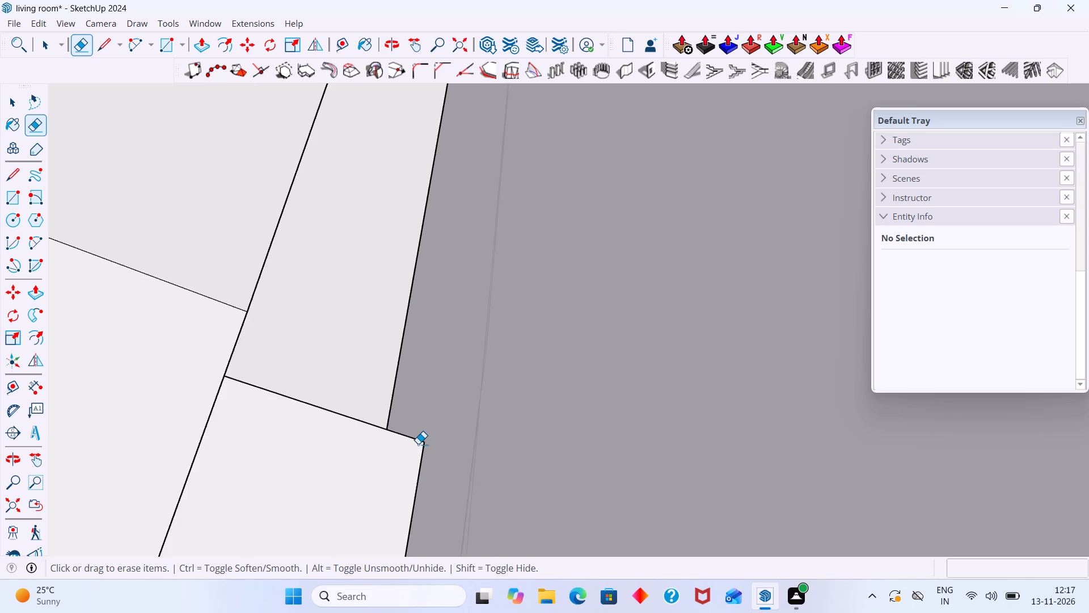
scroll(418, 444, down, 7)
middle_drag(440, 421, 440, 436)
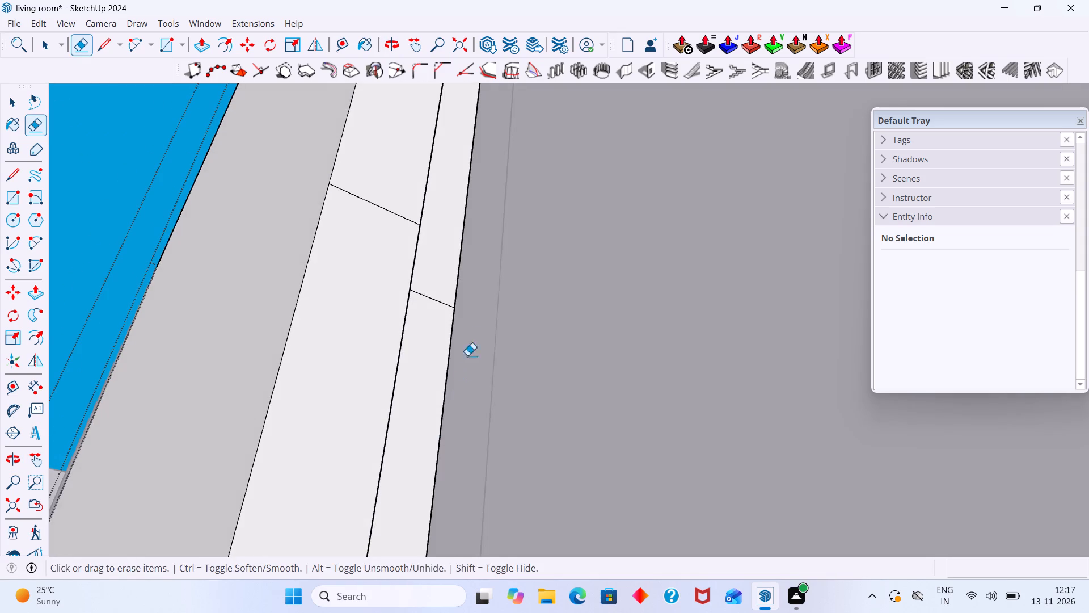
middle_drag(459, 321, 462, 343)
scroll(435, 373, down, 14)
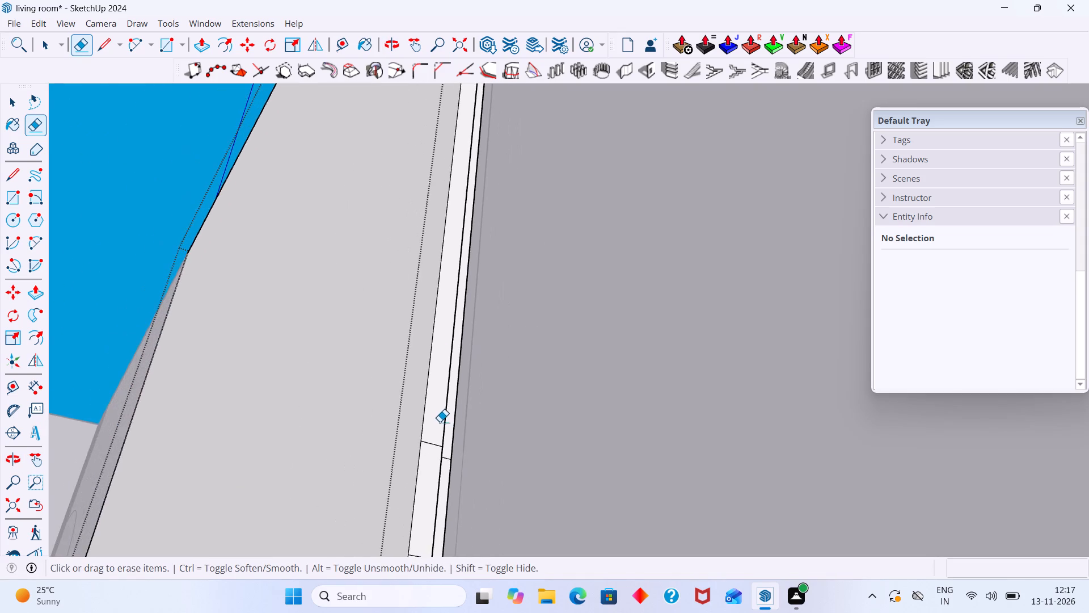
scroll(440, 422, down, 20)
middle_drag(460, 480, 455, 381)
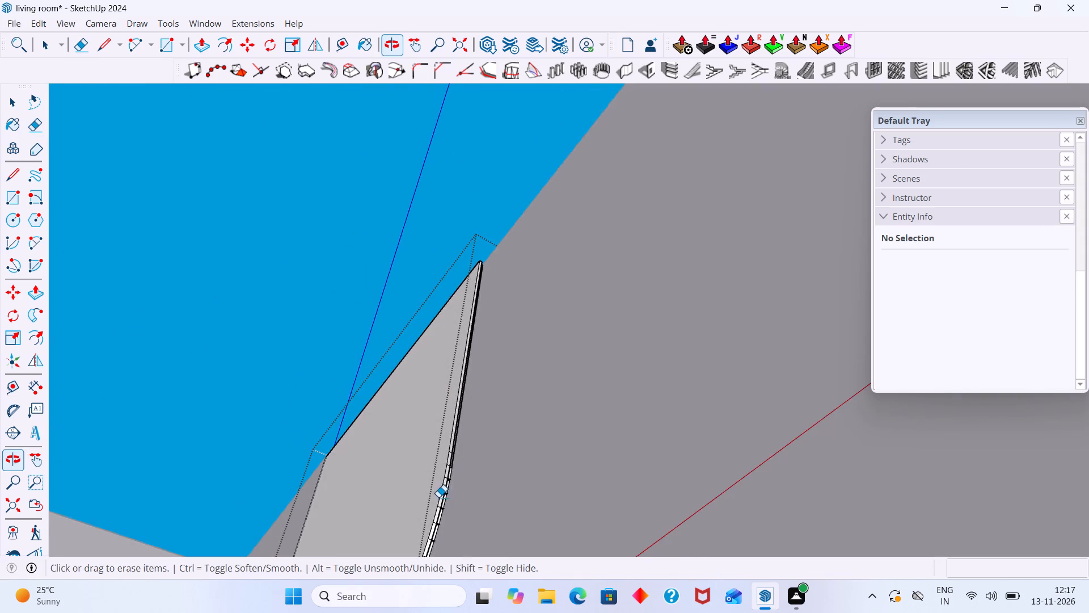
scroll(440, 500, up, 2)
scroll(440, 500, down, 1)
shift+middle_drag(443, 497, 527, 242)
scroll(476, 415, up, 6)
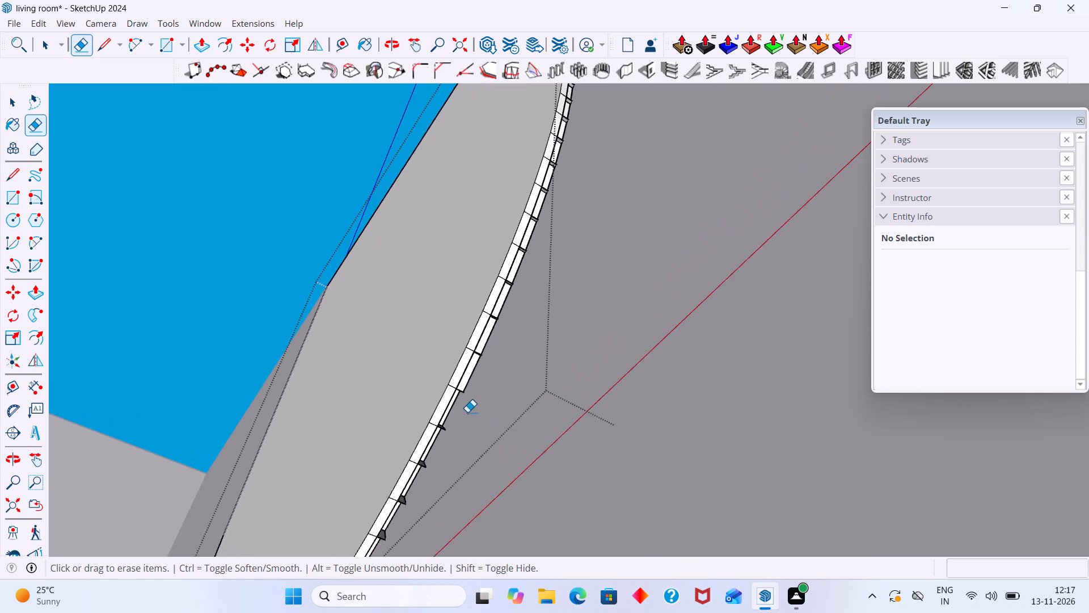
scroll(467, 412, up, 7)
scroll(470, 362, up, 9)
middle_drag(440, 397, 485, 355)
scroll(639, 238, down, 3)
middle_drag(630, 271, 572, 383)
scroll(590, 340, up, 6)
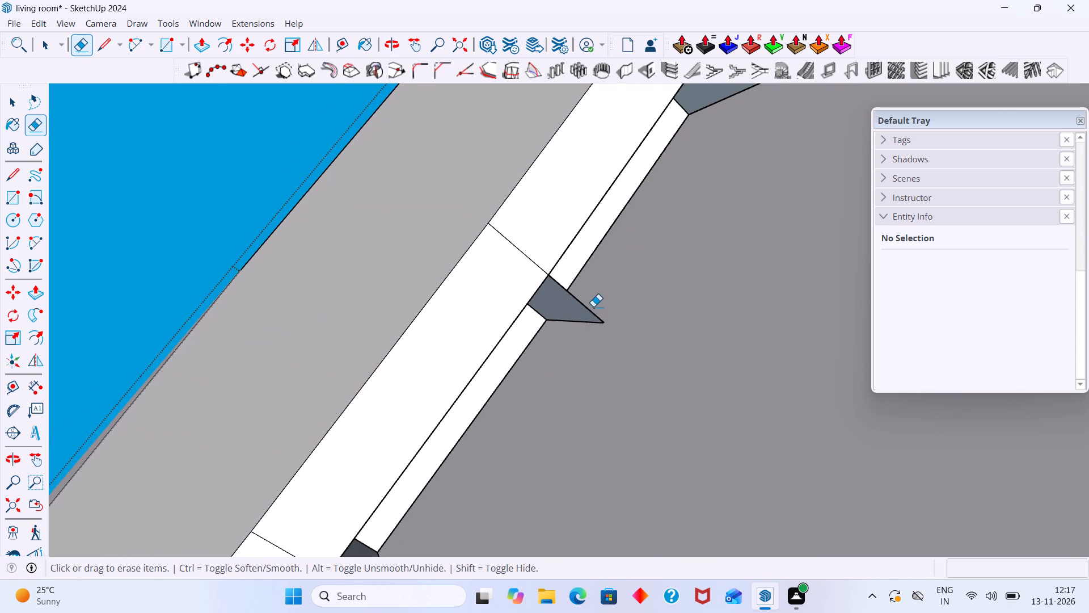
drag(592, 305, 601, 321)
drag(601, 315, 590, 325)
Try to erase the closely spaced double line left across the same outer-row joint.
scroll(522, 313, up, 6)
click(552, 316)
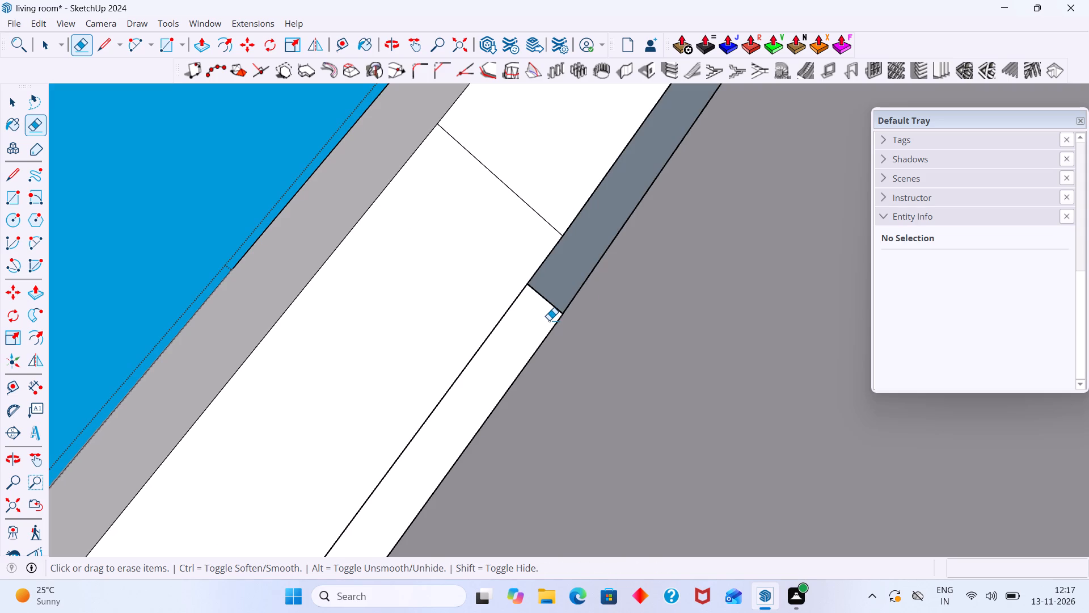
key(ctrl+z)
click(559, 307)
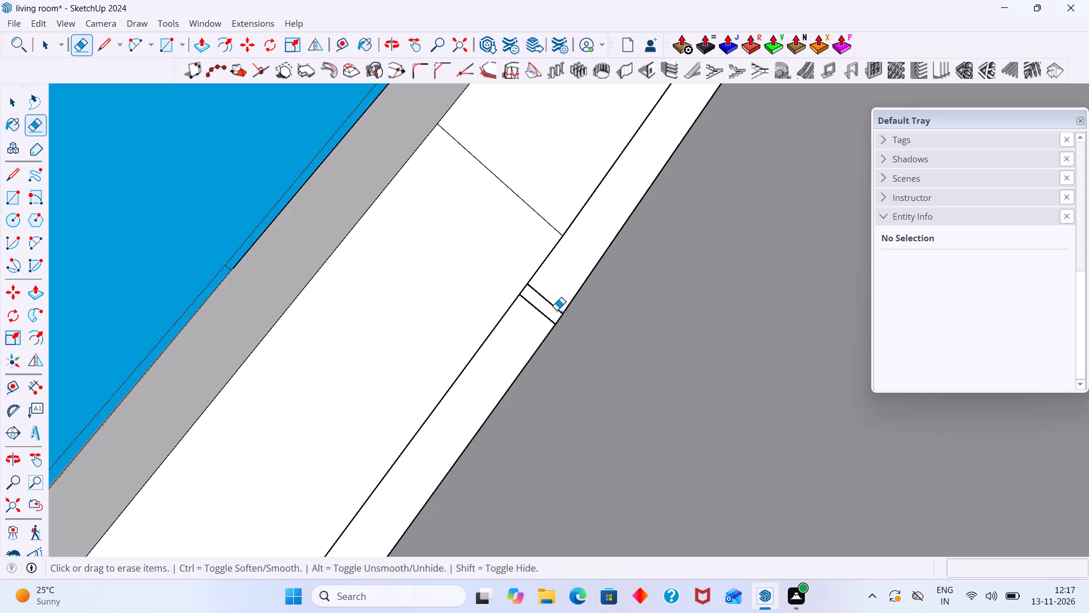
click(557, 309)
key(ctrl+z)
Erase the thin pointed fin at the next outer-row joint farther from the straight side.
scroll(571, 368, down, 3)
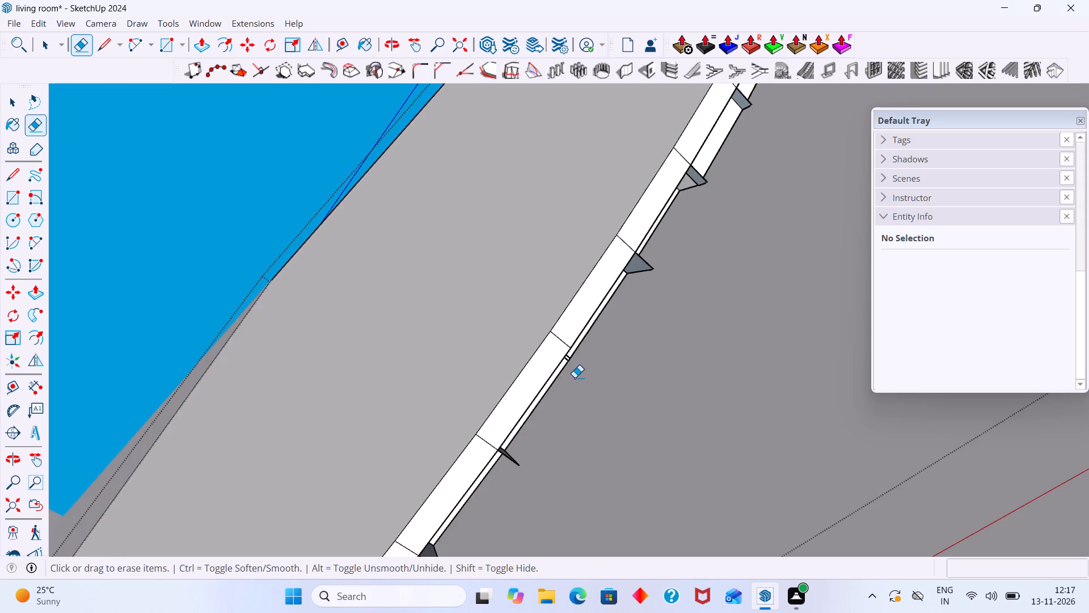
scroll(575, 377, down, 6)
scroll(563, 405, up, 3)
shift+middle_click(592, 355)
scroll(536, 420, up, 7)
drag(550, 409, 552, 422)
Skip one dark fin and erase the projecting edges at the two outer-row joints beyond it, keeping the adjoining faces.
scroll(539, 421, down, 3)
middle_drag(526, 441, 593, 331)
scroll(563, 371, up, 4)
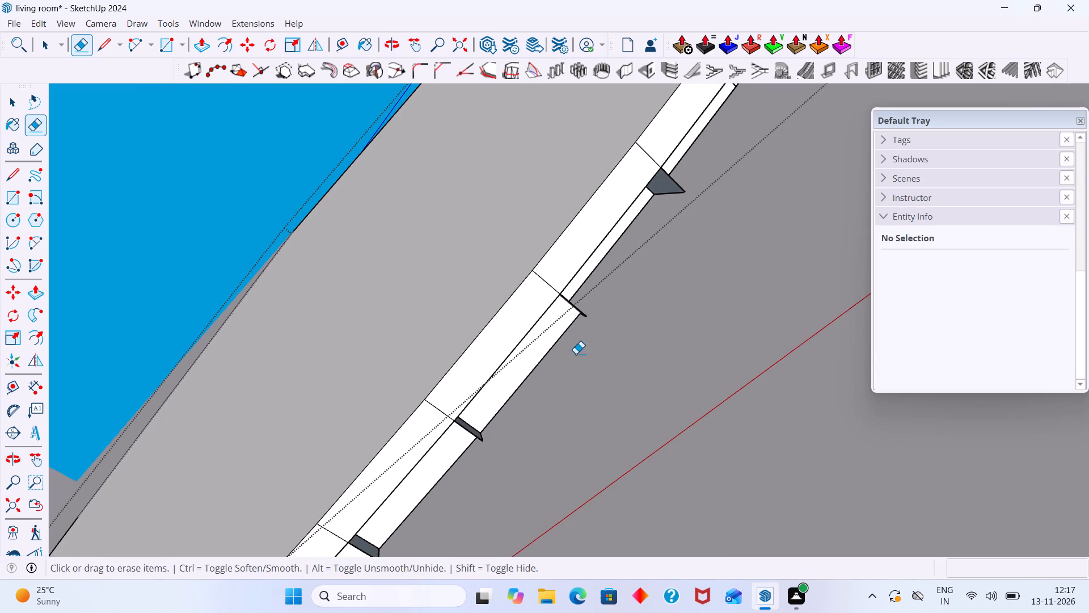
drag(585, 305, 584, 314)
drag(580, 314, 587, 312)
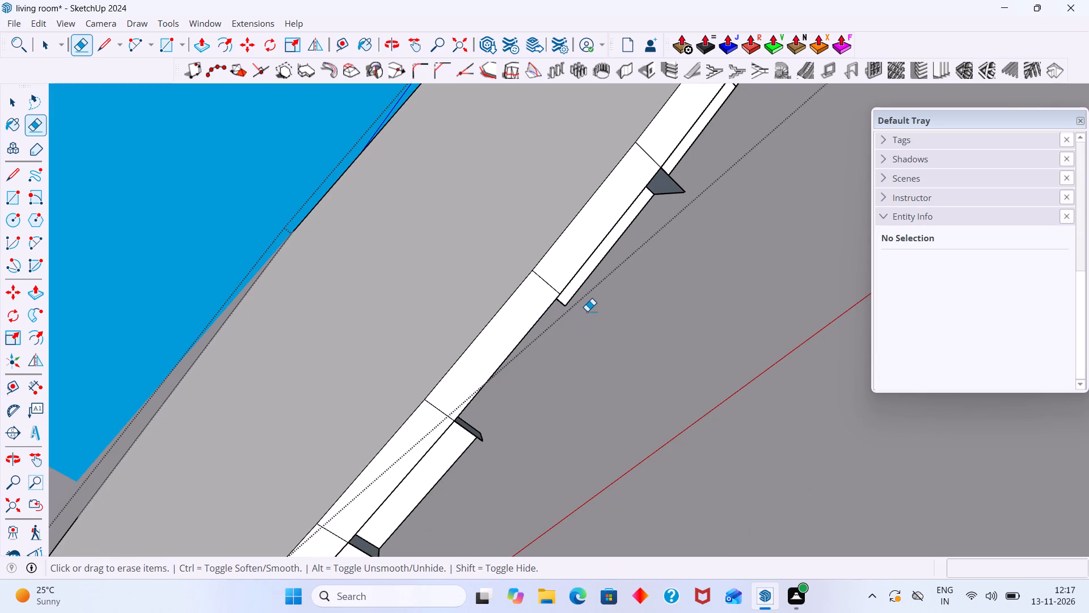
key(ctrl+z)
scroll(580, 316, up, 5)
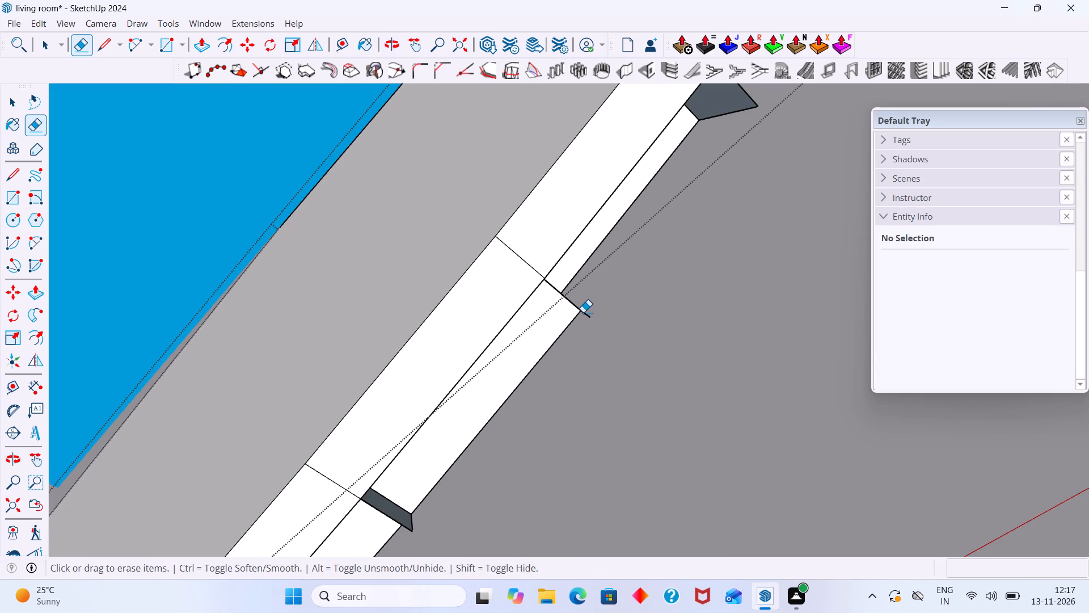
click(583, 312)
drag(403, 524, 418, 530)
Erase the skipped dark fin between the cleaned outer-row joints, keeping the recessed face next to it.
scroll(416, 517, down, 5)
middle_drag(421, 506, 539, 371)
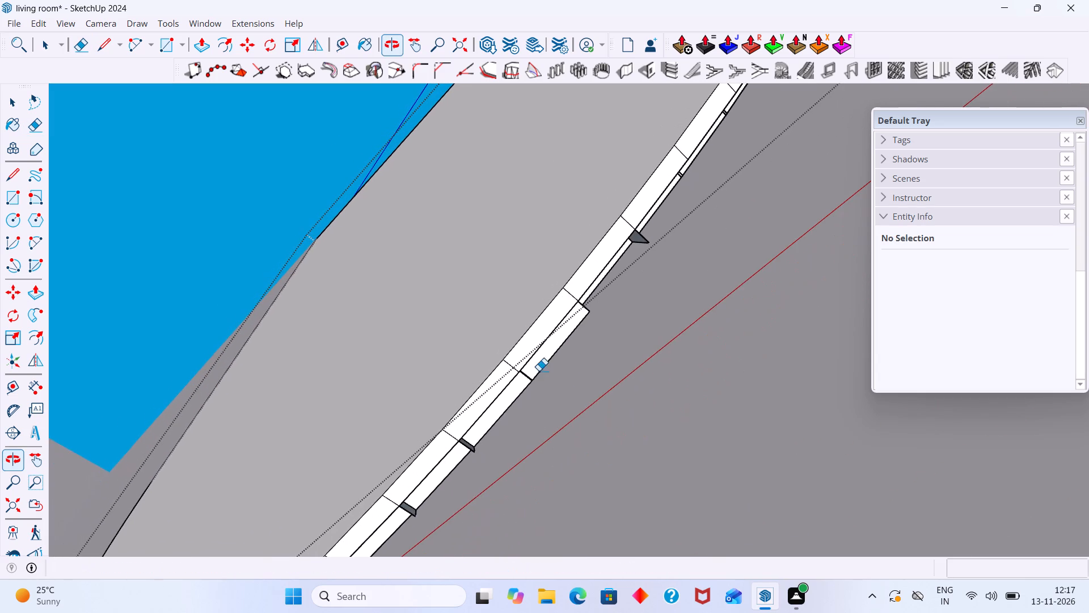
middle_drag(577, 354, 736, 224)
scroll(686, 308, up, 16)
drag(634, 313, 635, 346)
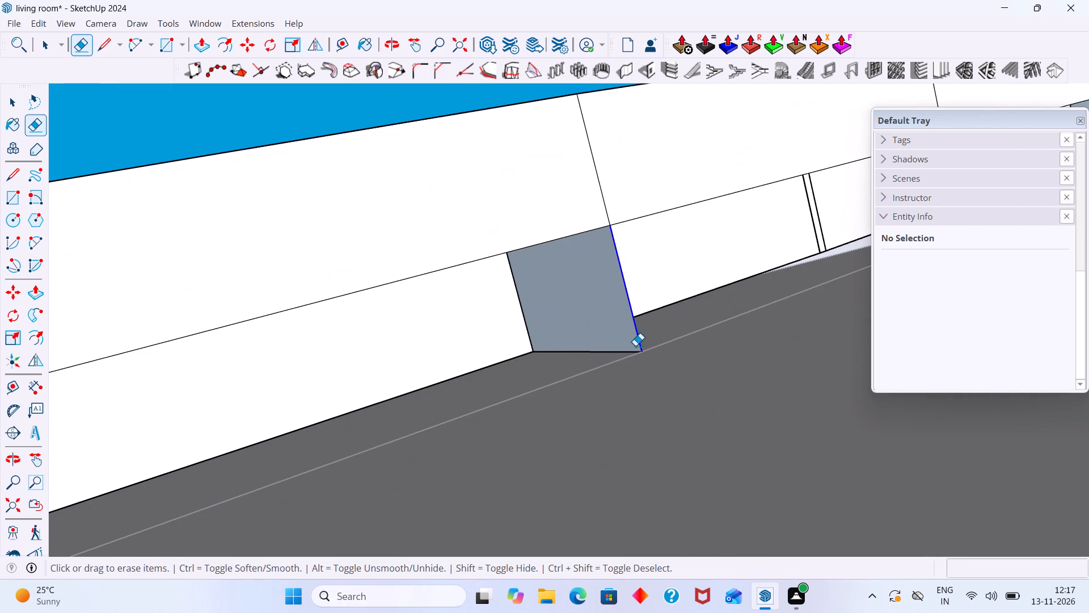
drag(635, 346, 635, 351)
scroll(575, 394, down, 7)
drag(597, 353, 588, 395)
scroll(581, 390, down, 3)
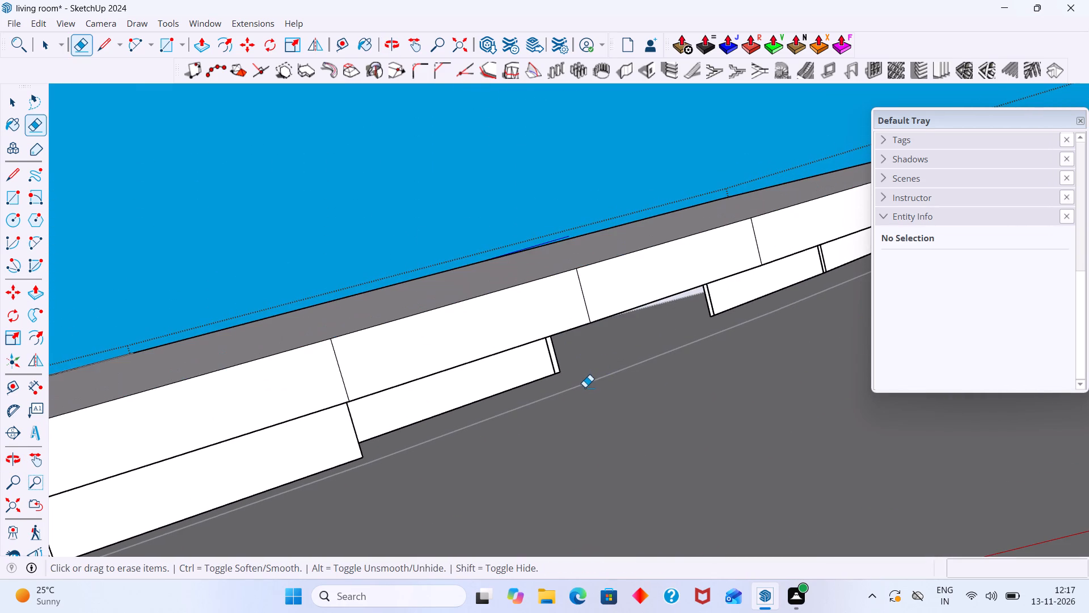
key(ctrl+z)
click(596, 375)
Examine the step in the outer row beside the cleaned joints and the fins remaining toward the arch's end.
scroll(571, 393, down, 6)
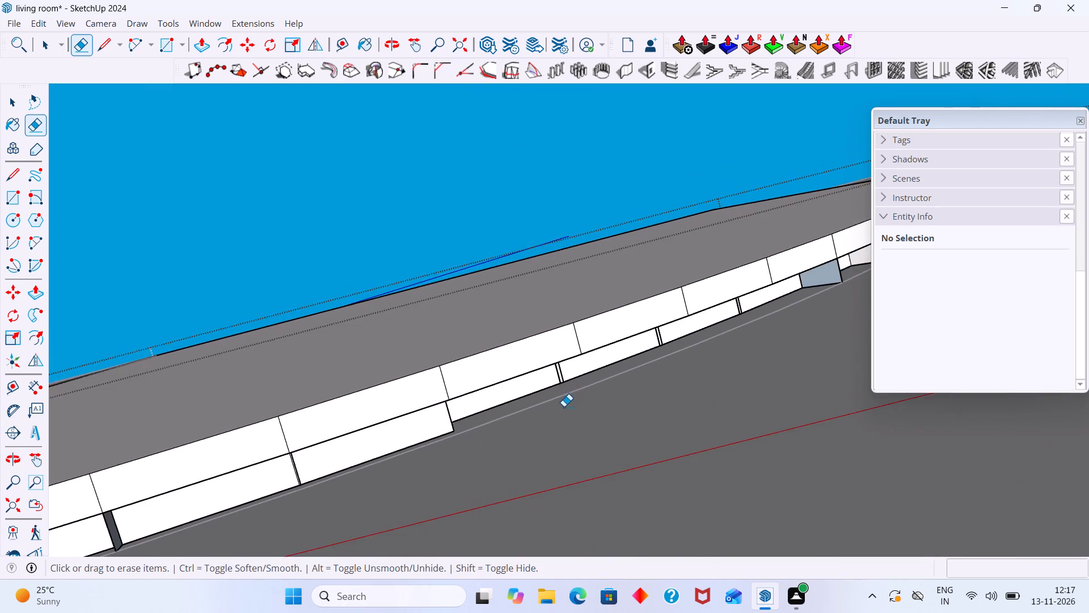
middle_drag(566, 405, 639, 391)
scroll(444, 383, up, 4)
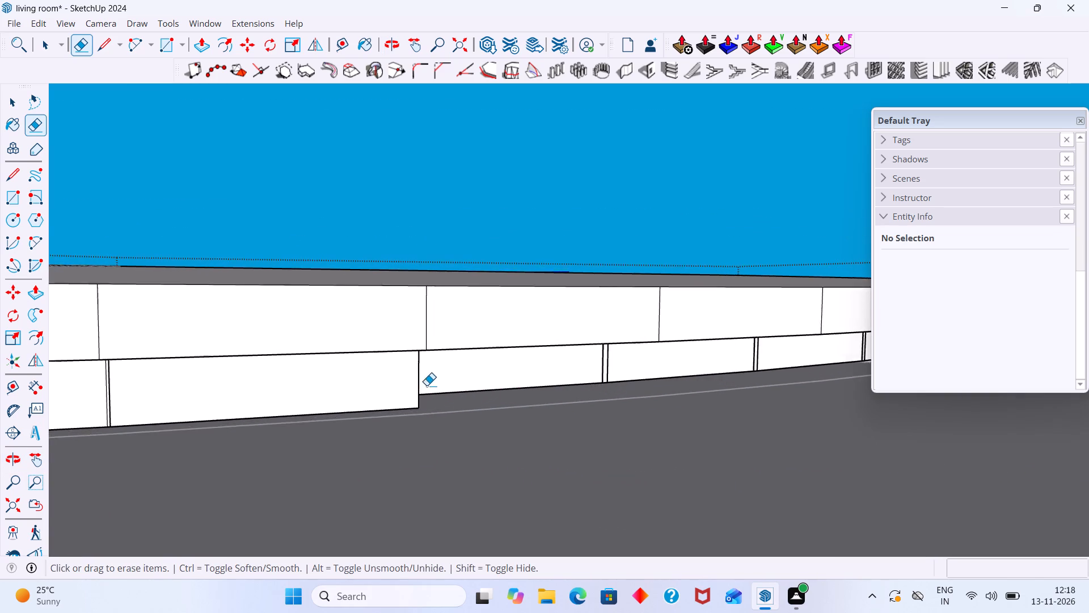
scroll(427, 385, up, 3)
scroll(417, 388, down, 4)
middle_drag(413, 396, 370, 426)
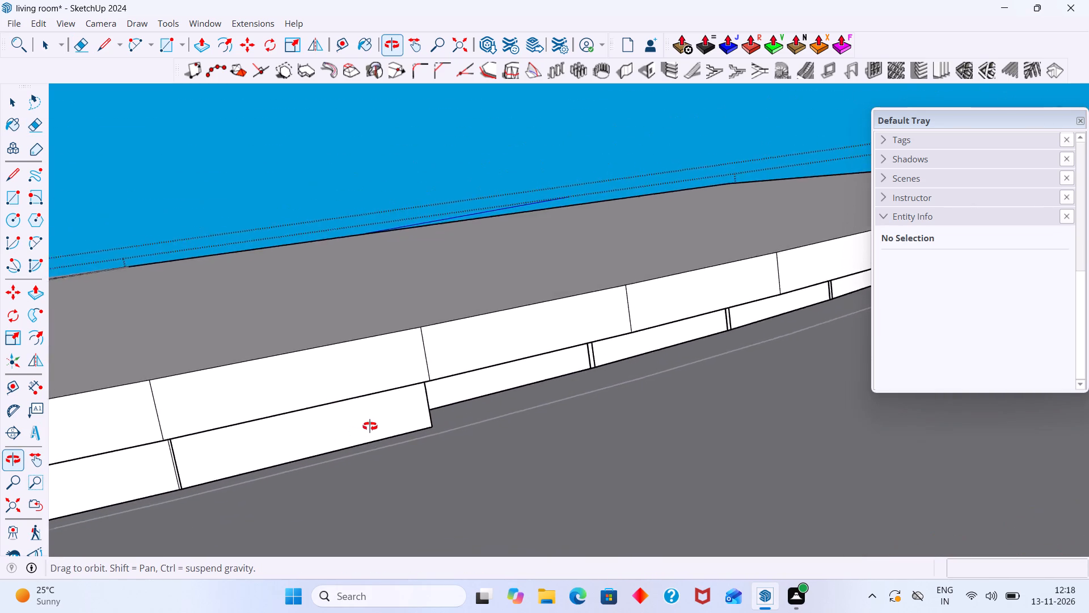
middle_drag(370, 426, 429, 376)
scroll(393, 344, down, 19)
middle_drag(441, 377, 400, 409)
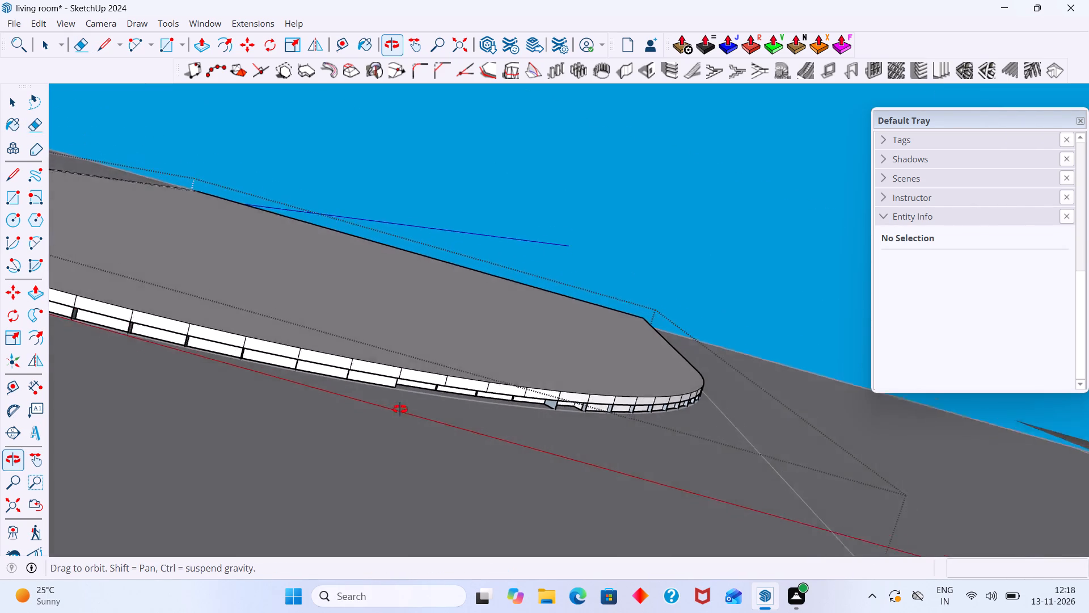
middle_drag(400, 409, 365, 425)
scroll(406, 408, up, 9)
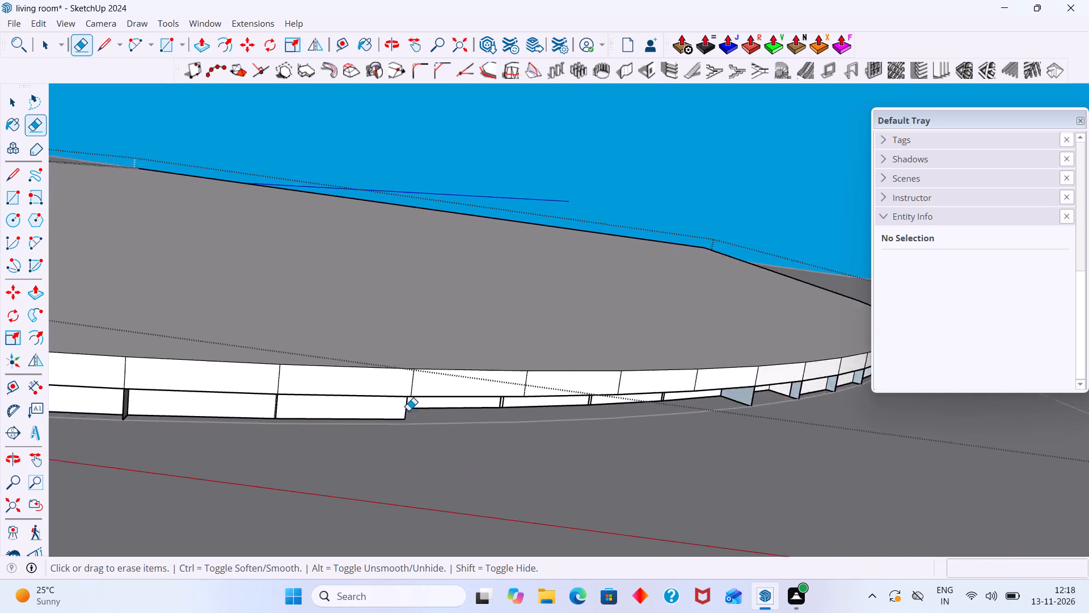
scroll(408, 410, up, 5)
scroll(406, 410, down, 4)
scroll(193, 421, up, 2)
middle_drag(187, 415, 212, 419)
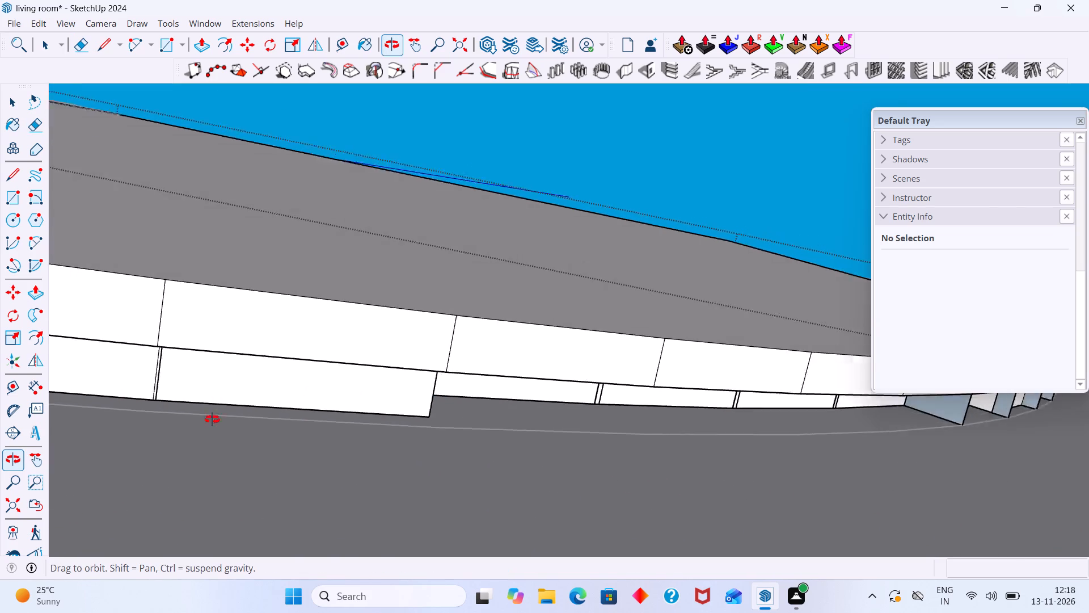
middle_drag(212, 419, 320, 452)
scroll(895, 495, up, 2)
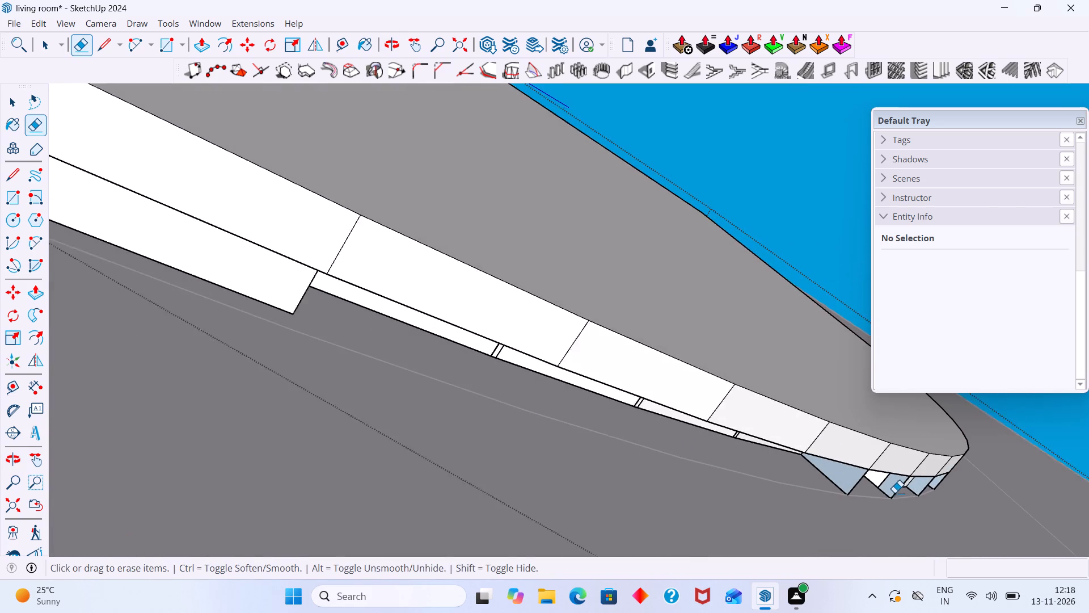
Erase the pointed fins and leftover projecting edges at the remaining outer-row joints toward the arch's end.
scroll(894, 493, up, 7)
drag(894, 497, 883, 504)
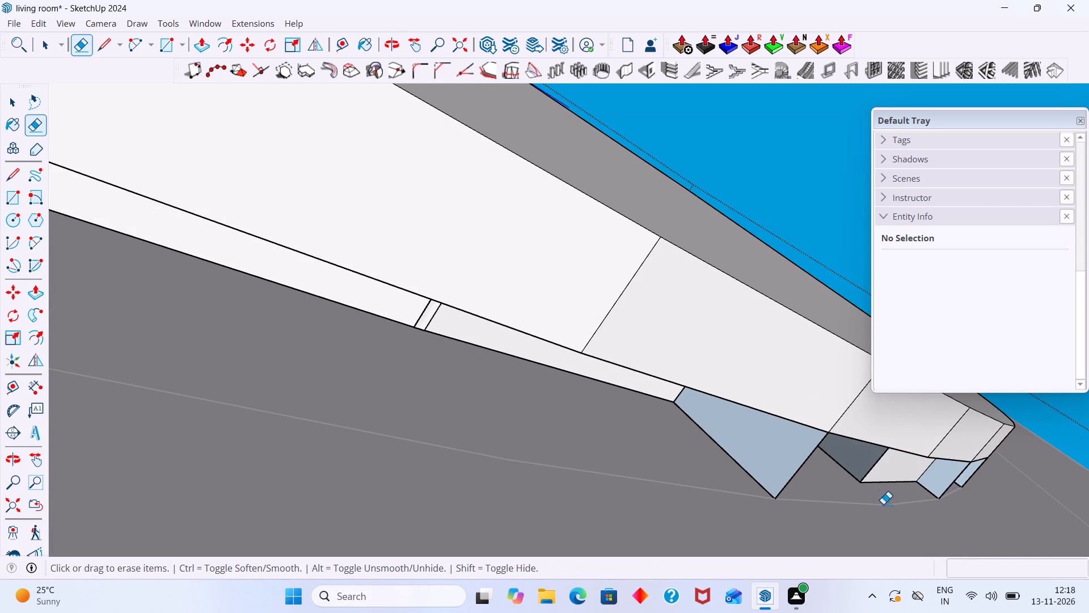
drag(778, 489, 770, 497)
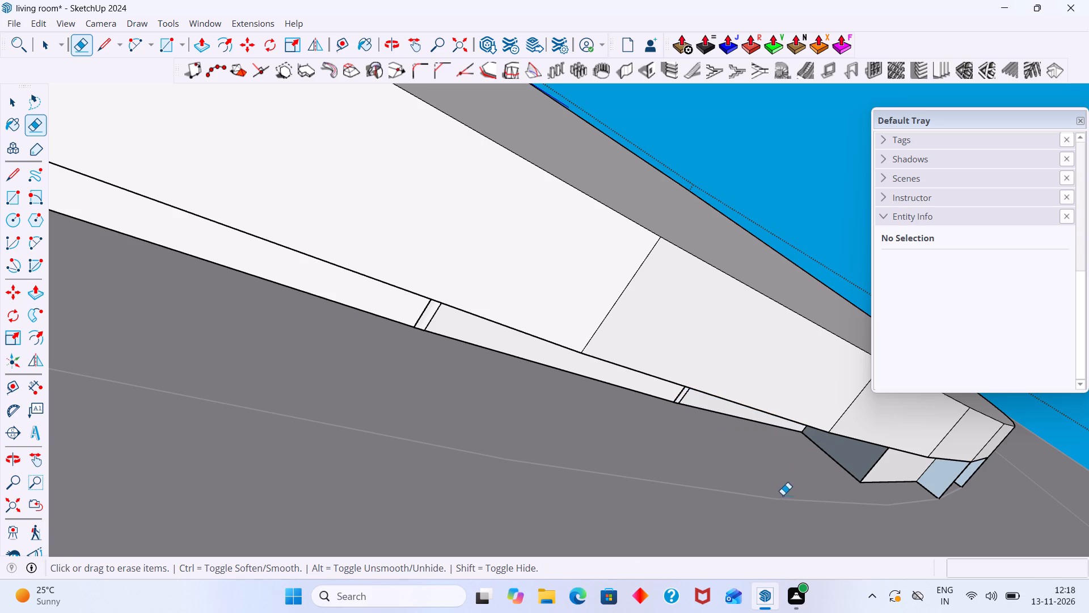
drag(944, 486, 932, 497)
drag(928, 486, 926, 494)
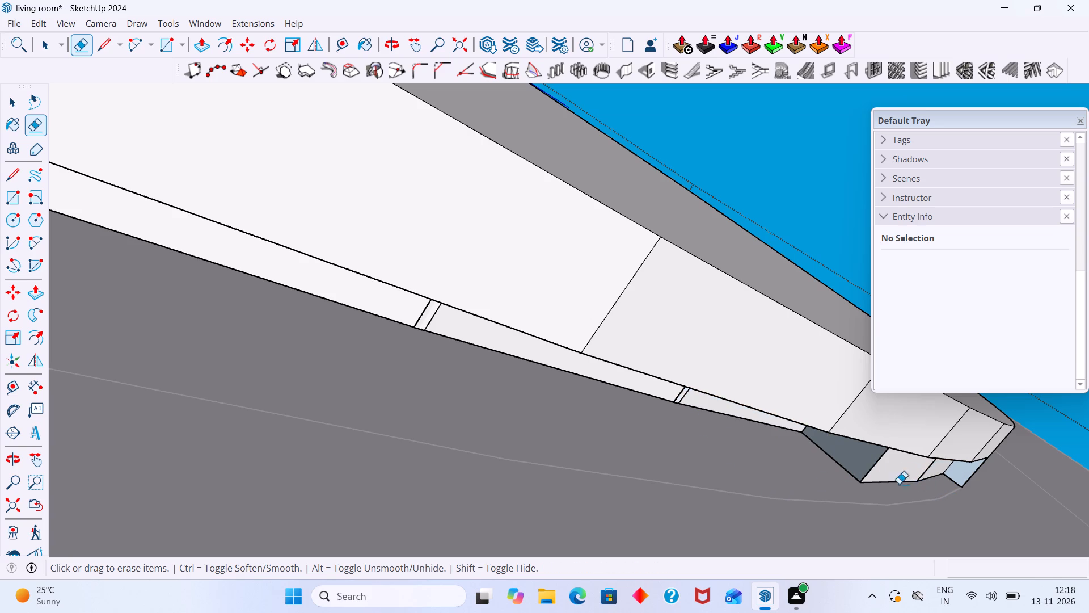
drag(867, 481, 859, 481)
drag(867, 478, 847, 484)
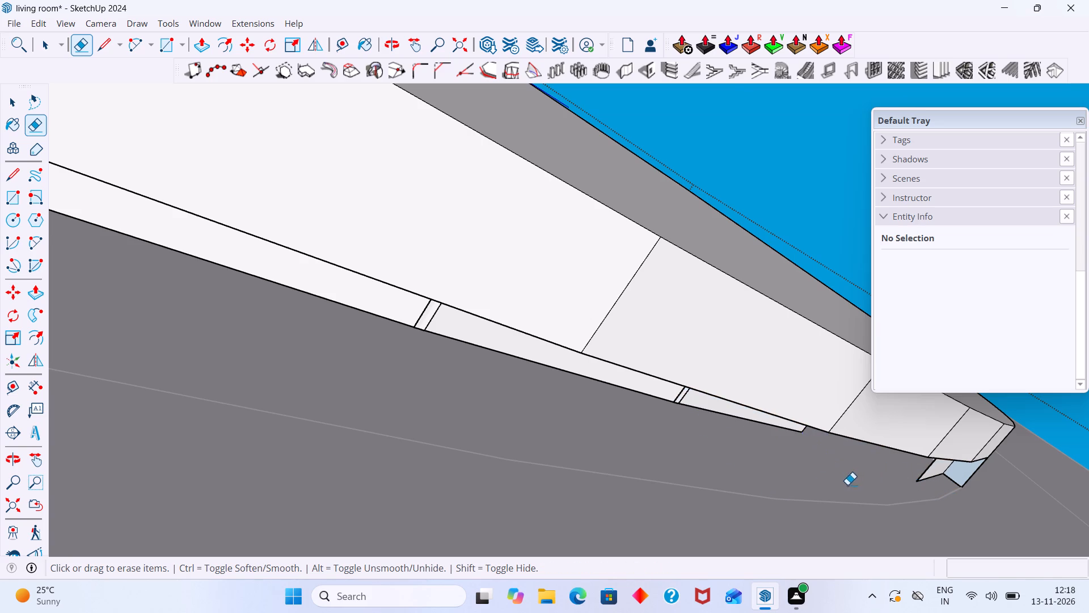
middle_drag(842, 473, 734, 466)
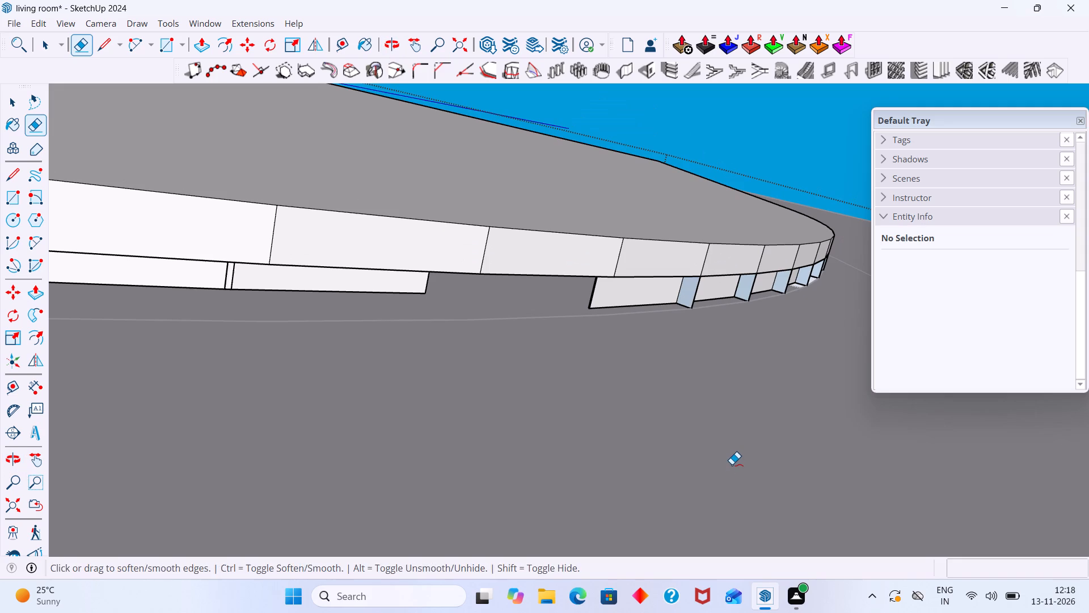
Undo the fin erasures and outer-row recesses until the arched panel's edge is two full rows again.
key(ctrl+z)
key(ctrl+z)
key(ctrl+z)
key(ctrl+z)
key(ctrl+z)
key(ctrl+z)
key(ctrl+z)
key(ctrl+z)
key(ctrl+z)
key(ctrl+z)
key(ctrl+z)
key(ctrl+z)
key(ctrl+z)
key(ctrl+z)
key(ctrl+z)
key(ctrl+z)
key(ctrl+z)
key(ctrl+z)
key(ctrl+z)
key(ctrl+z)
key(ctrl+z)
key(ctrl+z)
key(ctrl+z)
key(ctrl+z)
key(ctrl+z)
key(ctrl+z)
key(ctrl+z)
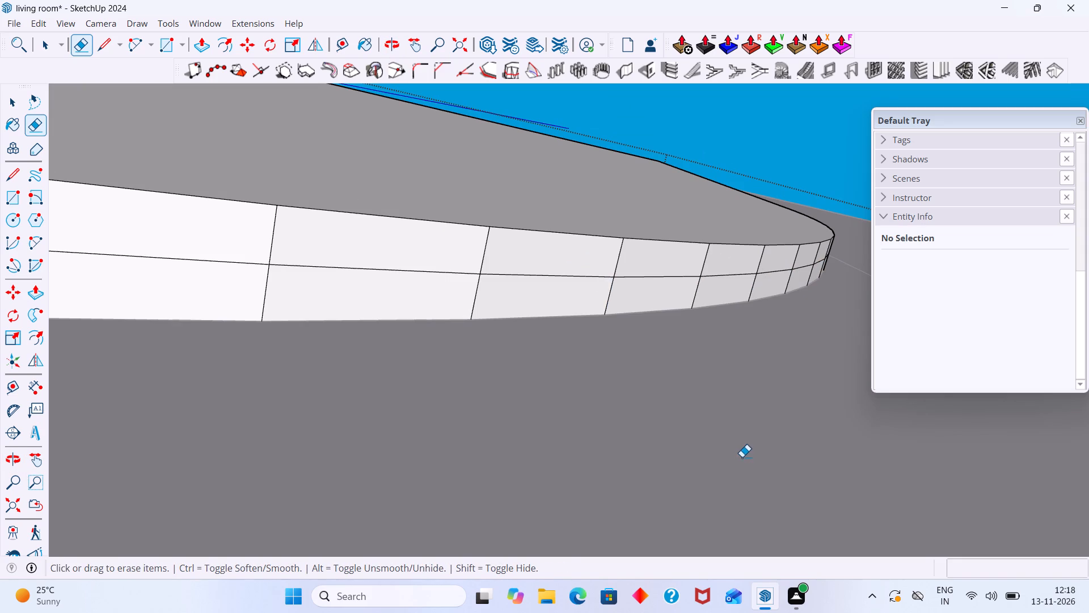
key(space)
scroll(706, 412, down, 20)
scroll(706, 412, down, 7)
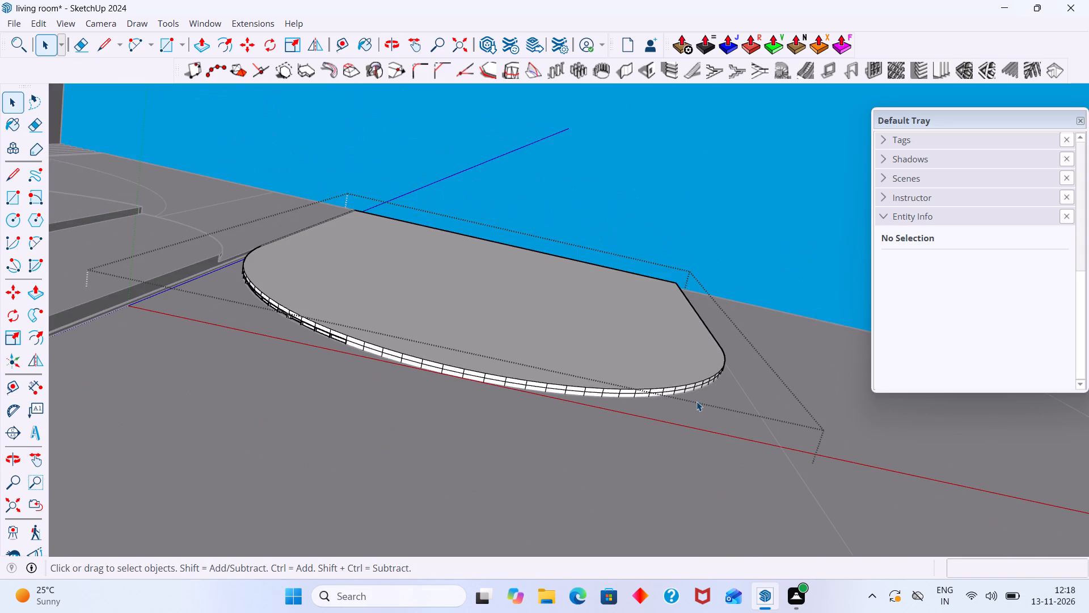
Undo the arched panel's earlier edits back to its flat outline on the wall.
key(ctrl+z)
key(ctrl+z)
key(ctrl+z)
key(ctrl+z)
key(ctrl+z)
key(ctrl+z)
key(ctrl+z)
key(ctrl+z)
key(ctrl+z)
key(ctrl+z)
key(ctrl+z)
key(ctrl+z)
key(ctrl+z)
key(ctrl+z)
key(ctrl+z)
key(ctrl+z)
key(ctrl+z)
key(ctrl+z)
key(ctrl+z)
key(ctrl+z)
key(ctrl+z)
key(ctrl+z)
key(ctrl+z)
key(ctrl+z)
key(ctrl+z)
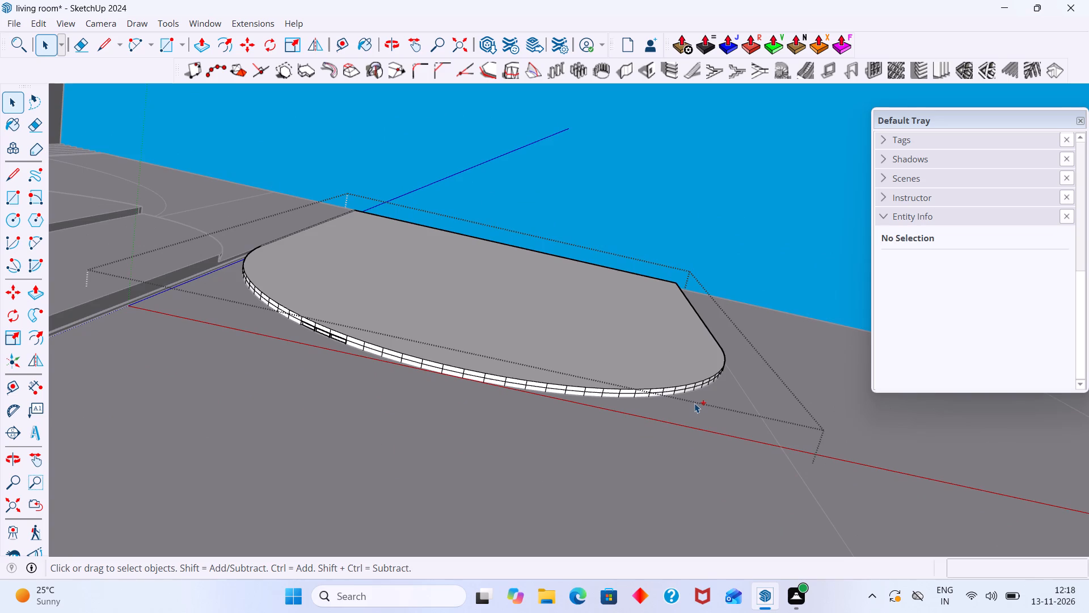
scroll(674, 408, down, 5)
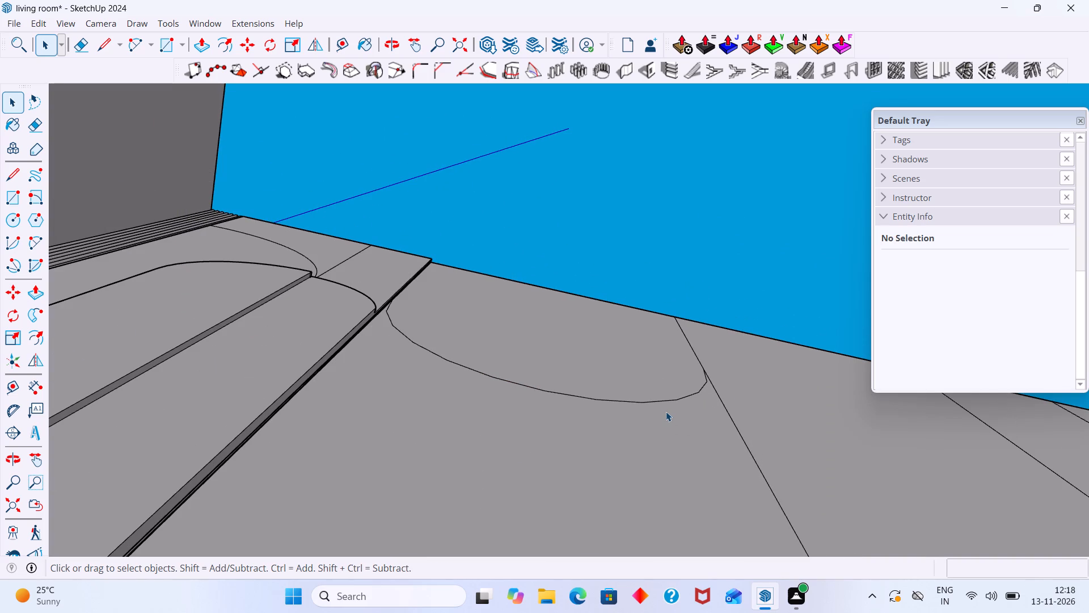
Redo the undone edits until the arched panel is extruded with a single undivided edge row.
key(ctrl+y)
key(ctrl+y)
key(ctrl+y)
key(ctrl+y)
key(ctrl+y)
key(ctrl+y)
key(ctrl+y)
key(ctrl+y)
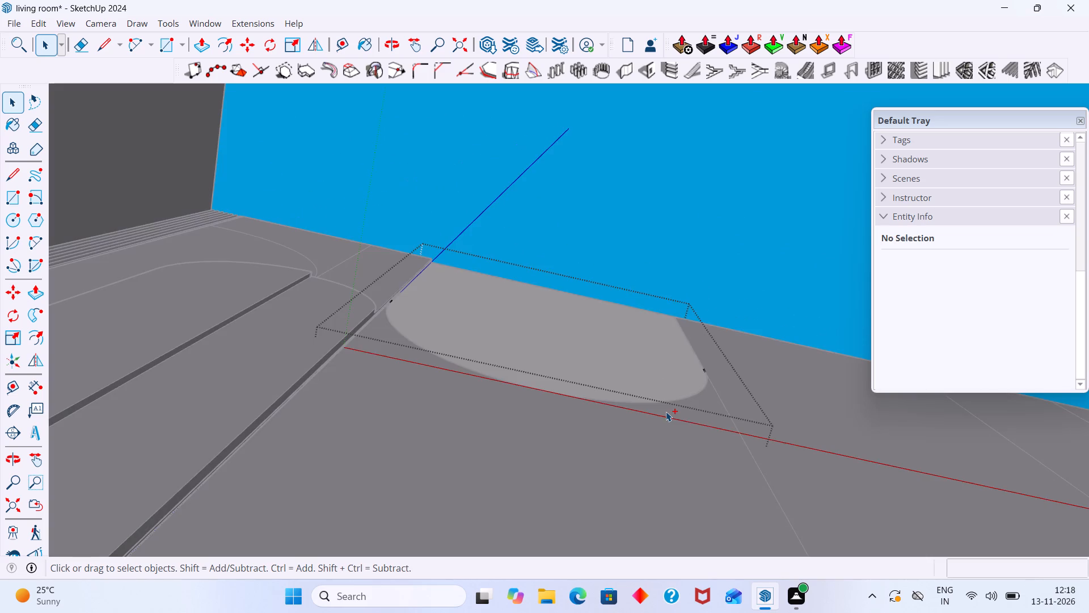
key(ctrl+y)
key(ctrl+y)
key(space)
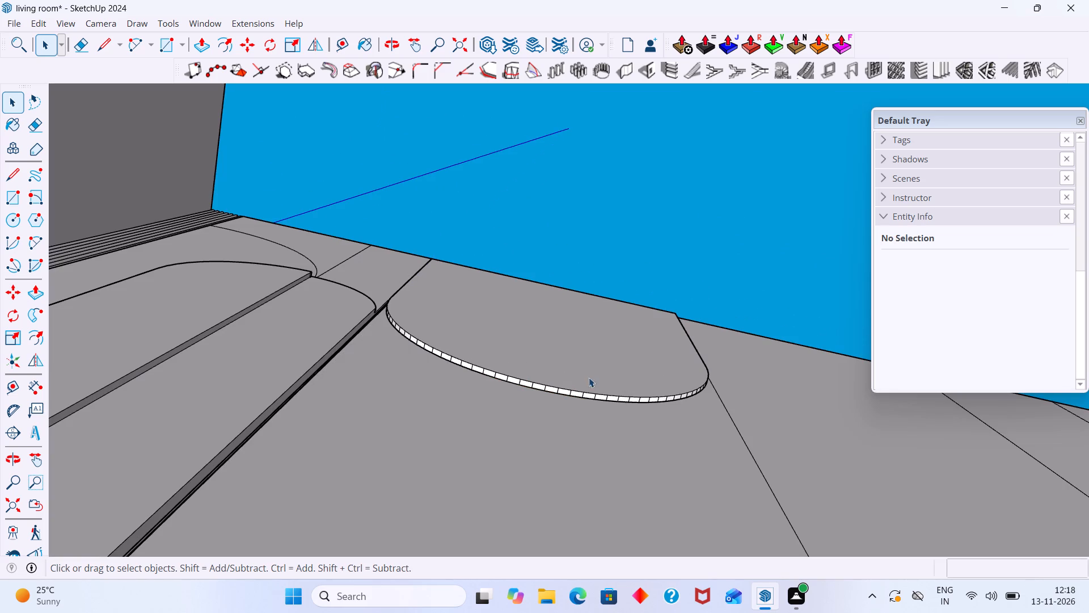
Leave the arched panel and examine the whole feature wall beside the living-room reference image.
middle_drag(630, 327, 575, 421)
click(617, 274)
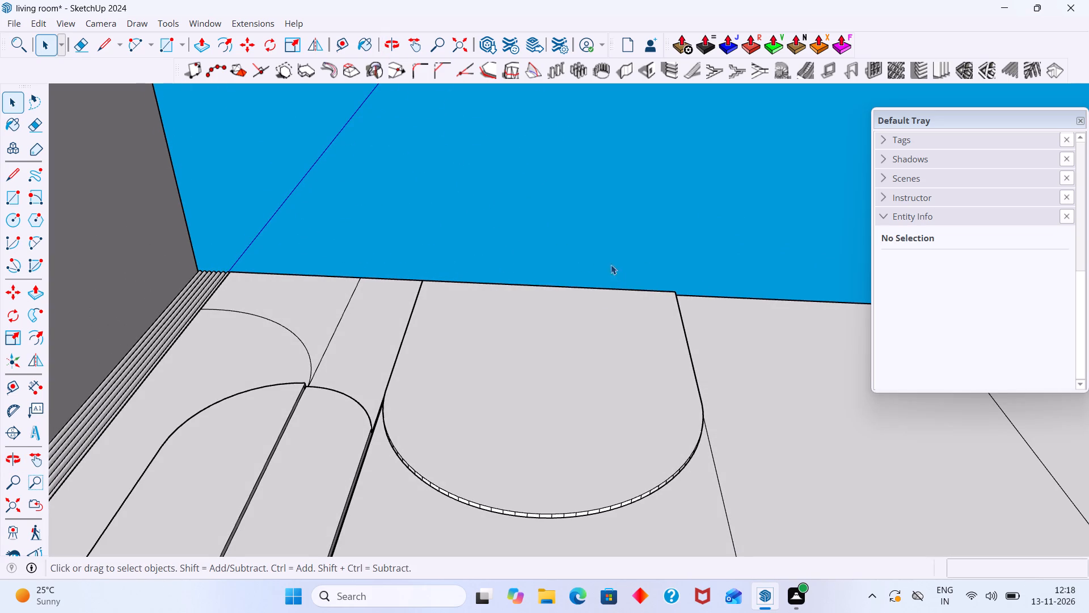
scroll(609, 264, down, 8)
middle_drag(585, 283, 482, 519)
scroll(485, 403, down, 9)
scroll(497, 394, up, 1)
scroll(497, 394, down, 5)
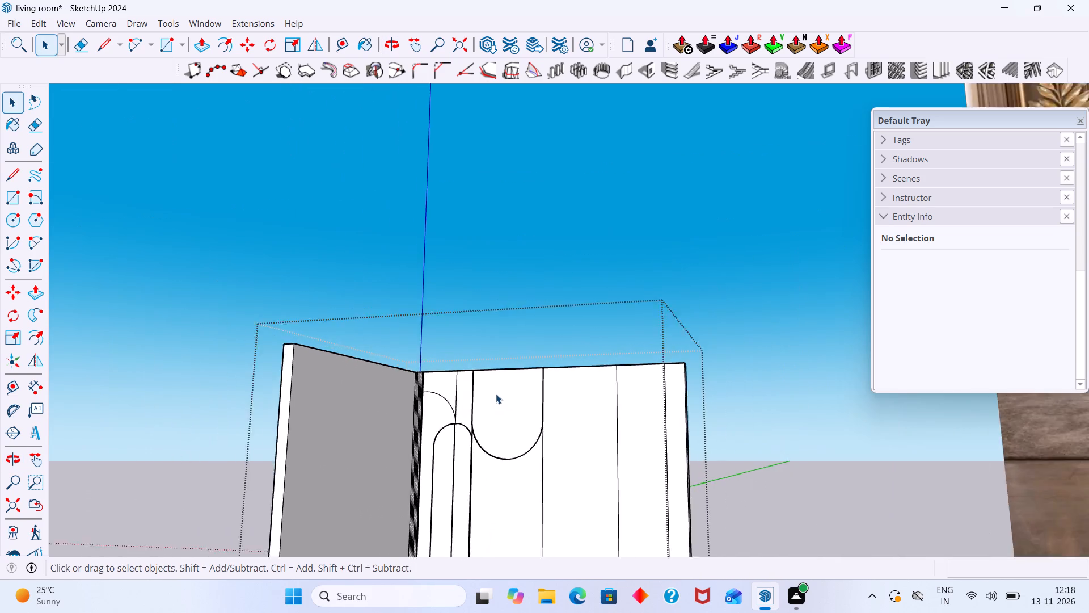
scroll(496, 394, down, 4)
middle_drag(493, 409, 514, 433)
scroll(503, 427, down, 2)
shift+middle_drag(467, 425, 205, 437)
scroll(238, 430, down, 1)
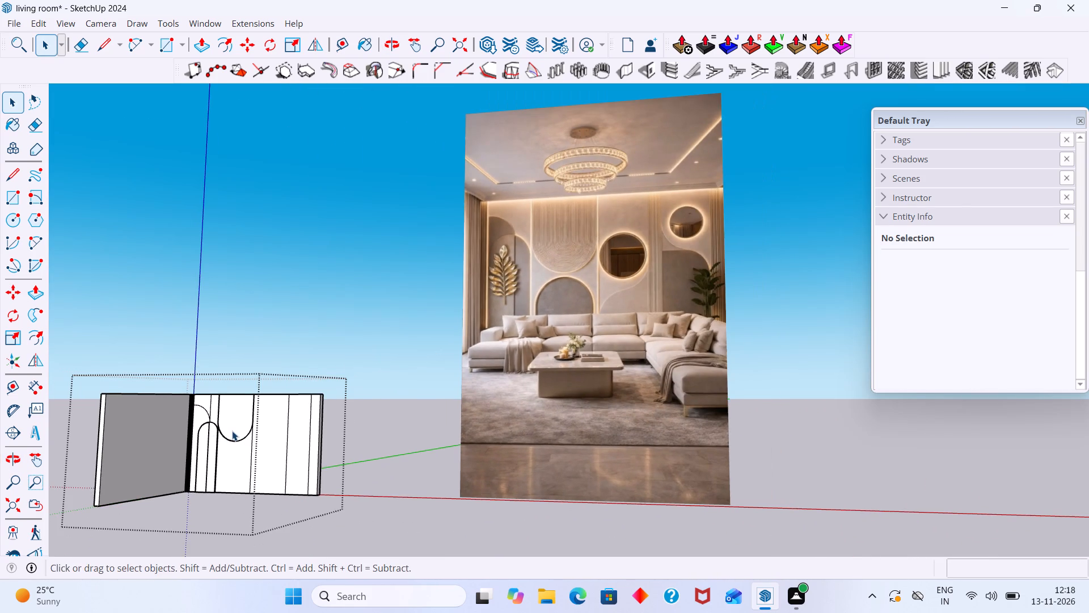
Open the round-bottomed arched panel for editing and select all its geometry except the front top edge.
scroll(233, 430, up, 5)
middle_drag(232, 432, 244, 436)
scroll(217, 432, up, 3)
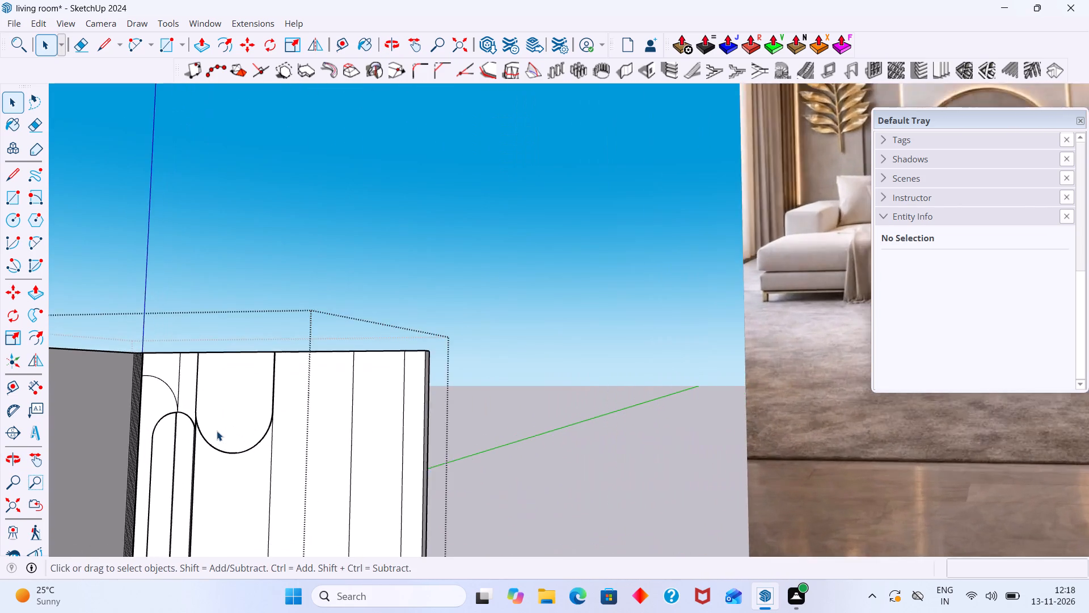
scroll(217, 431, up, 7)
triple_click(210, 425)
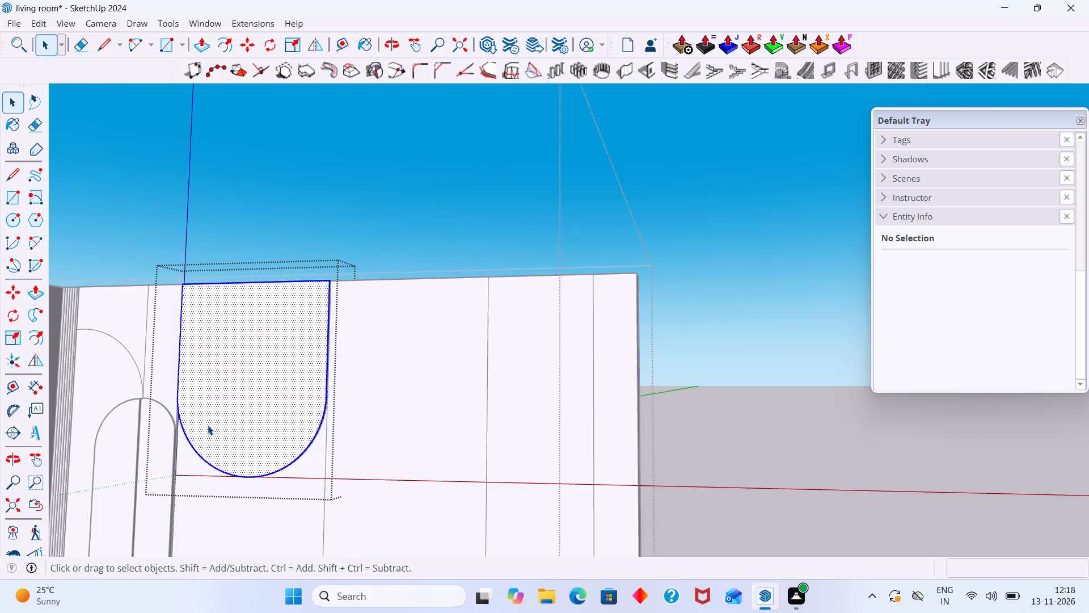
scroll(213, 417, up, 1)
middle_drag(213, 417, 278, 427)
scroll(139, 355, up, 3)
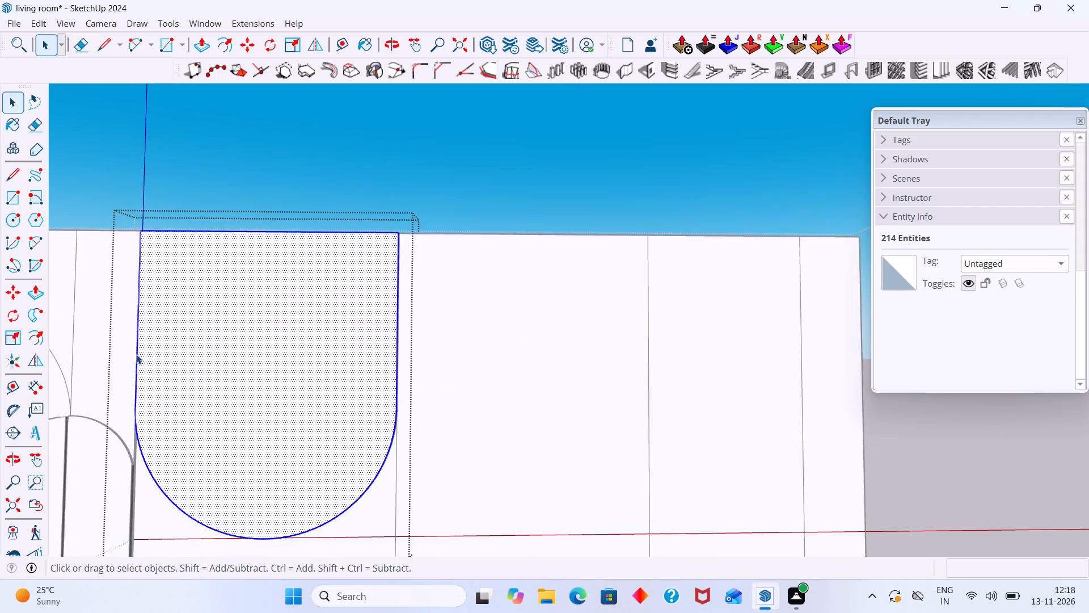
scroll(136, 354, up, 1)
middle_drag(136, 354, 258, 487)
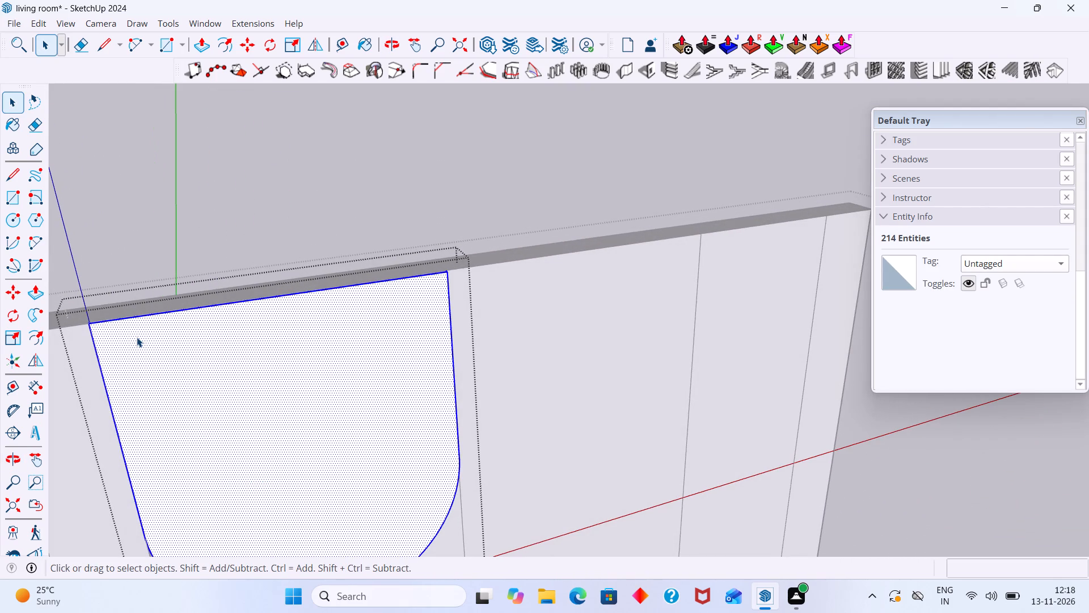
shift+click(139, 316)
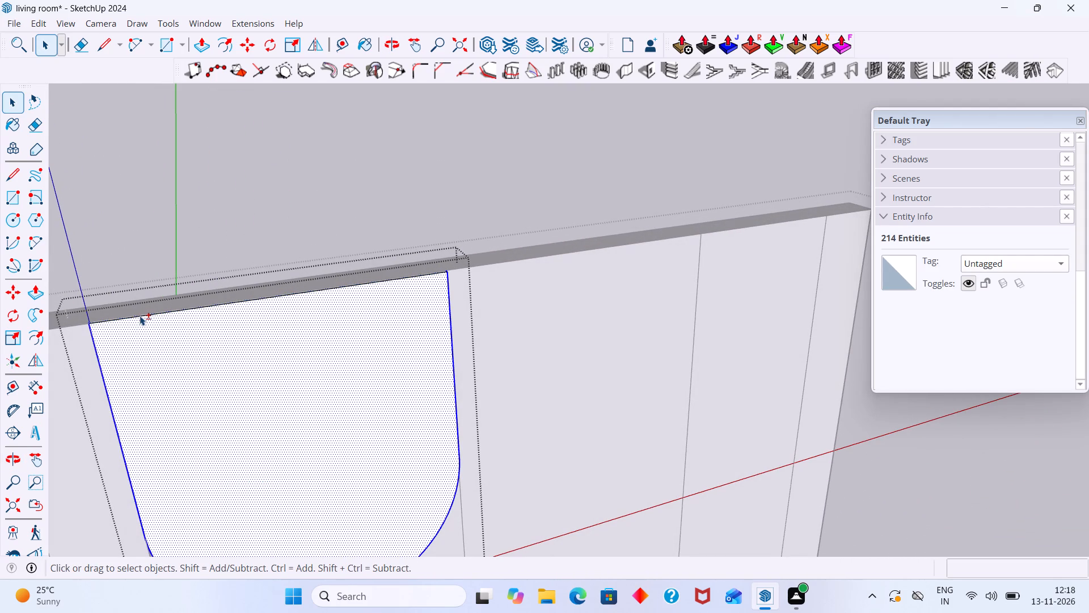
scroll(311, 356, down, 5)
middle_drag(189, 406, 149, 366)
middle_drag(244, 459, 233, 442)
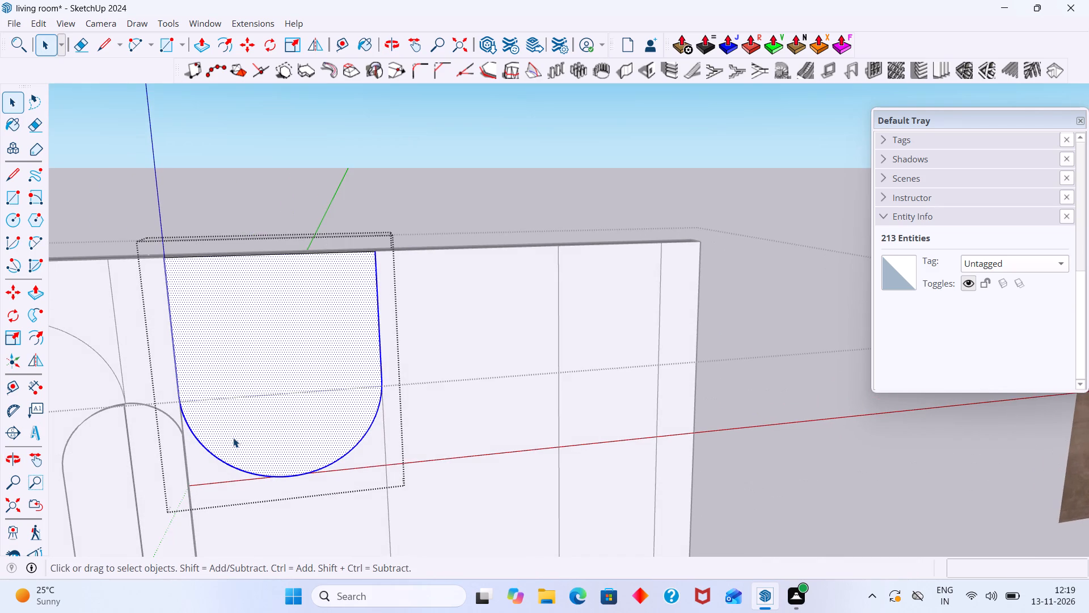
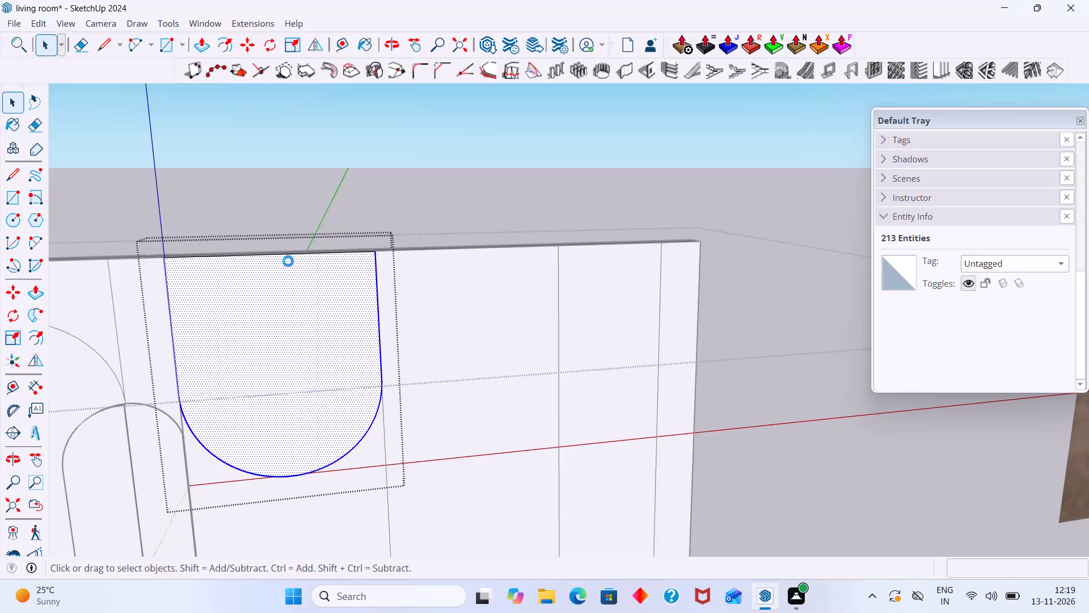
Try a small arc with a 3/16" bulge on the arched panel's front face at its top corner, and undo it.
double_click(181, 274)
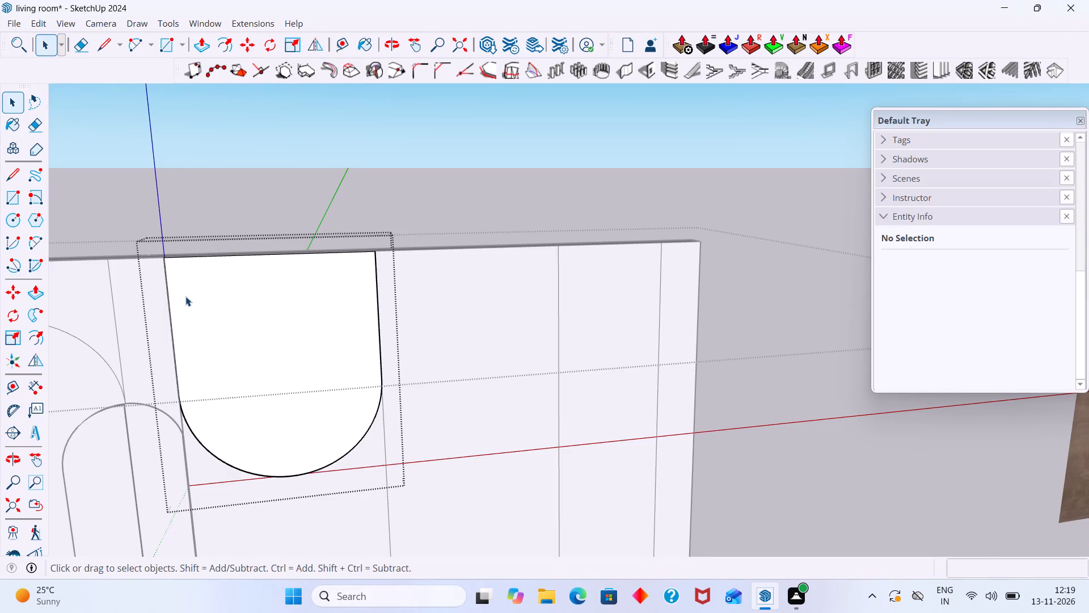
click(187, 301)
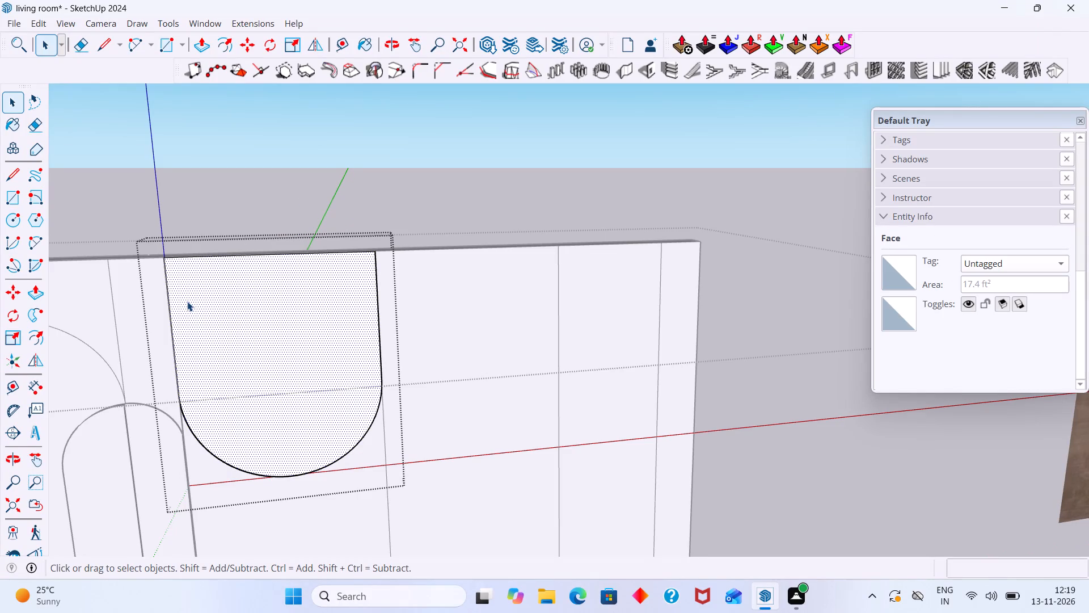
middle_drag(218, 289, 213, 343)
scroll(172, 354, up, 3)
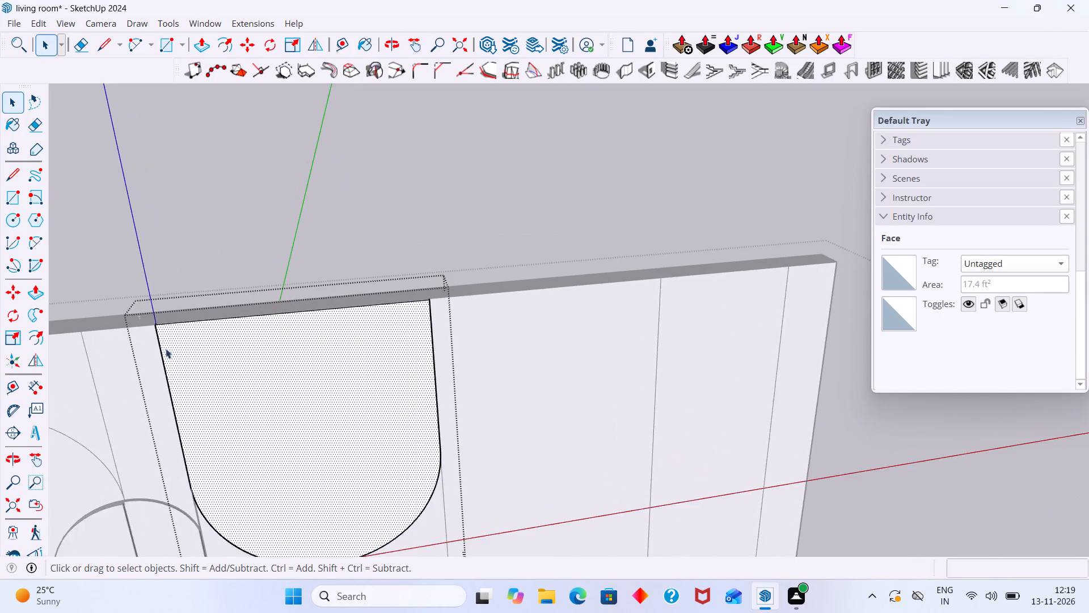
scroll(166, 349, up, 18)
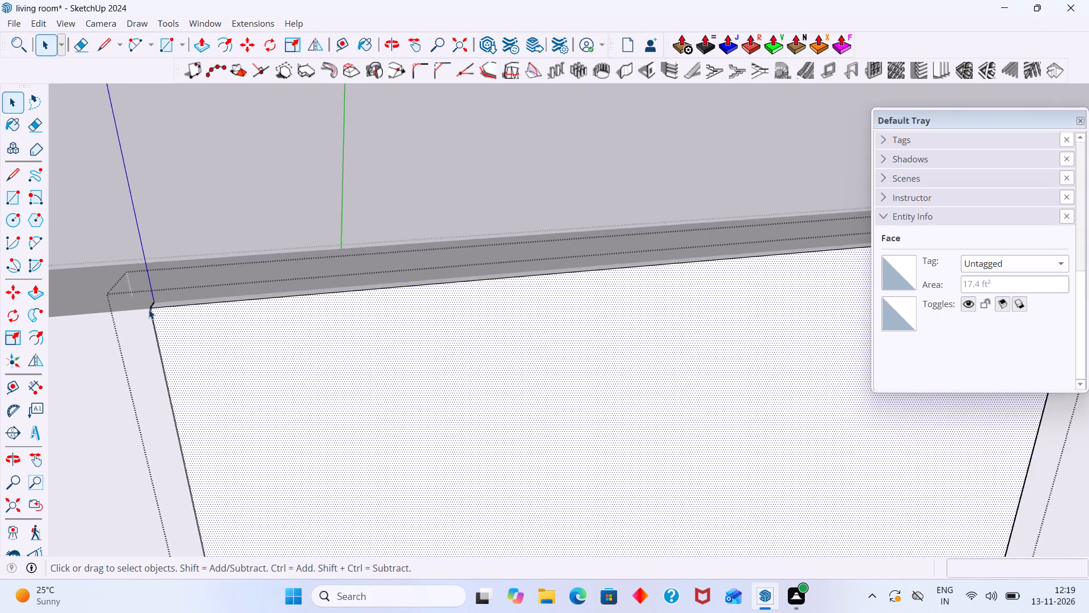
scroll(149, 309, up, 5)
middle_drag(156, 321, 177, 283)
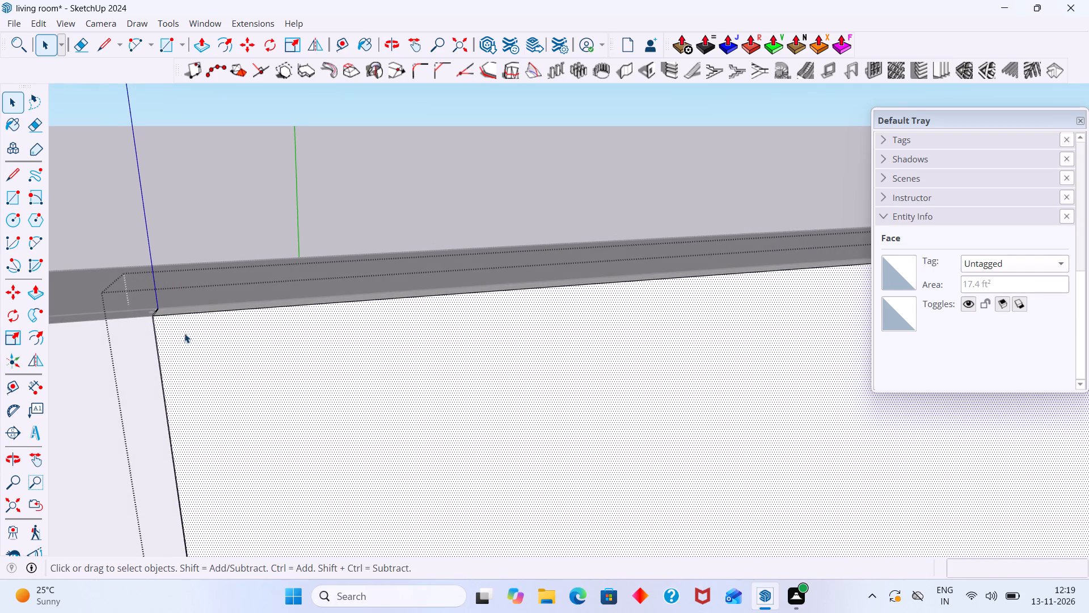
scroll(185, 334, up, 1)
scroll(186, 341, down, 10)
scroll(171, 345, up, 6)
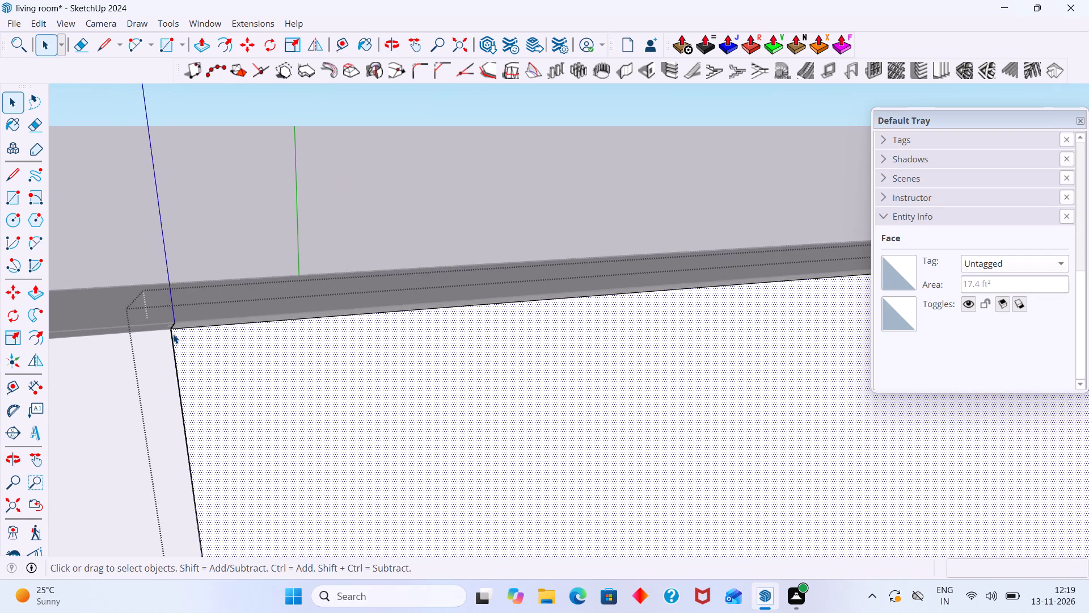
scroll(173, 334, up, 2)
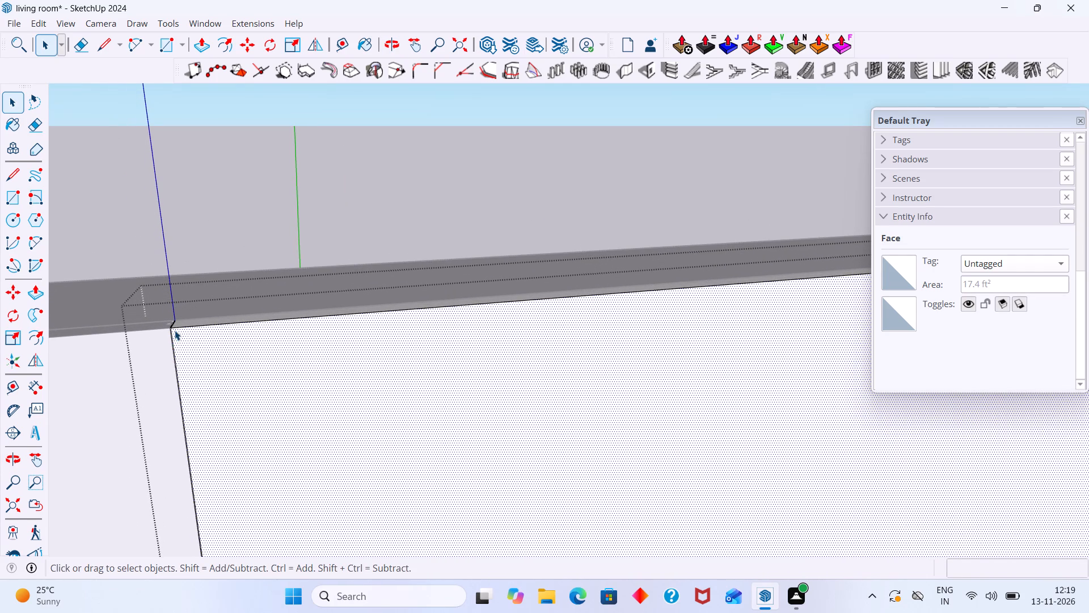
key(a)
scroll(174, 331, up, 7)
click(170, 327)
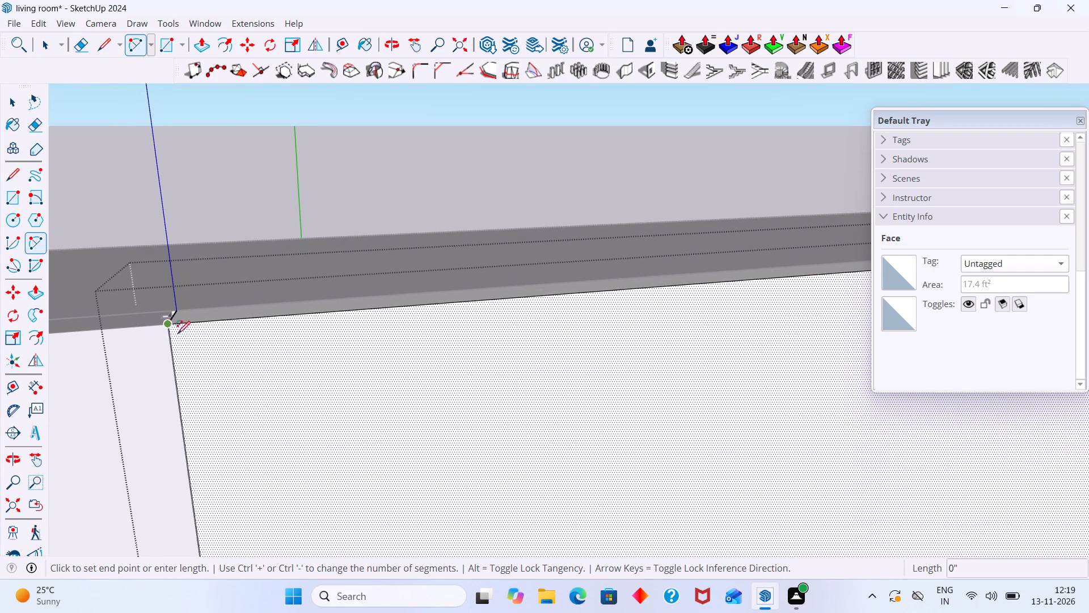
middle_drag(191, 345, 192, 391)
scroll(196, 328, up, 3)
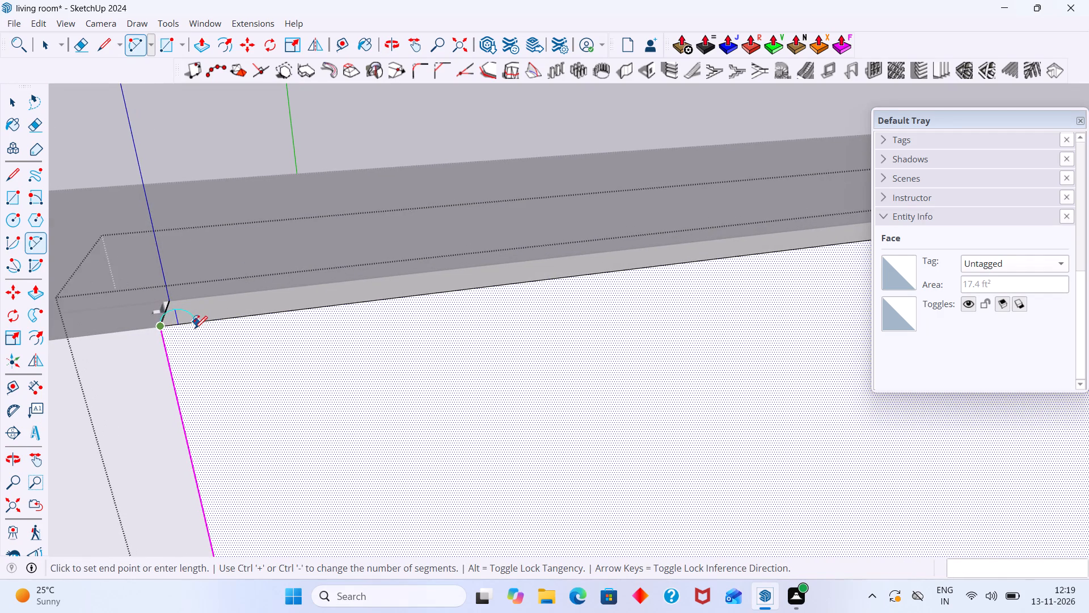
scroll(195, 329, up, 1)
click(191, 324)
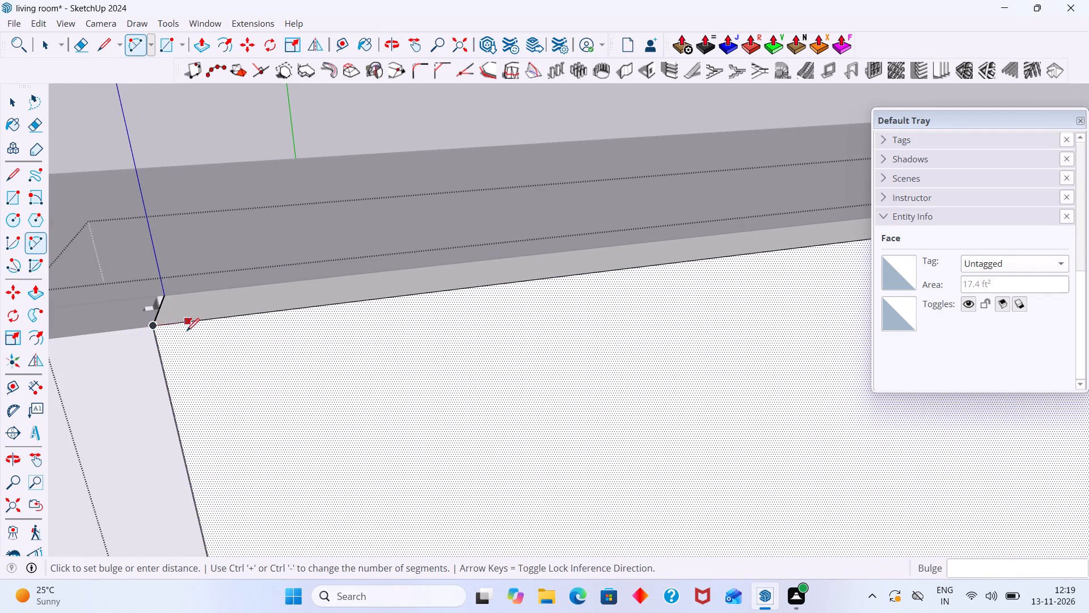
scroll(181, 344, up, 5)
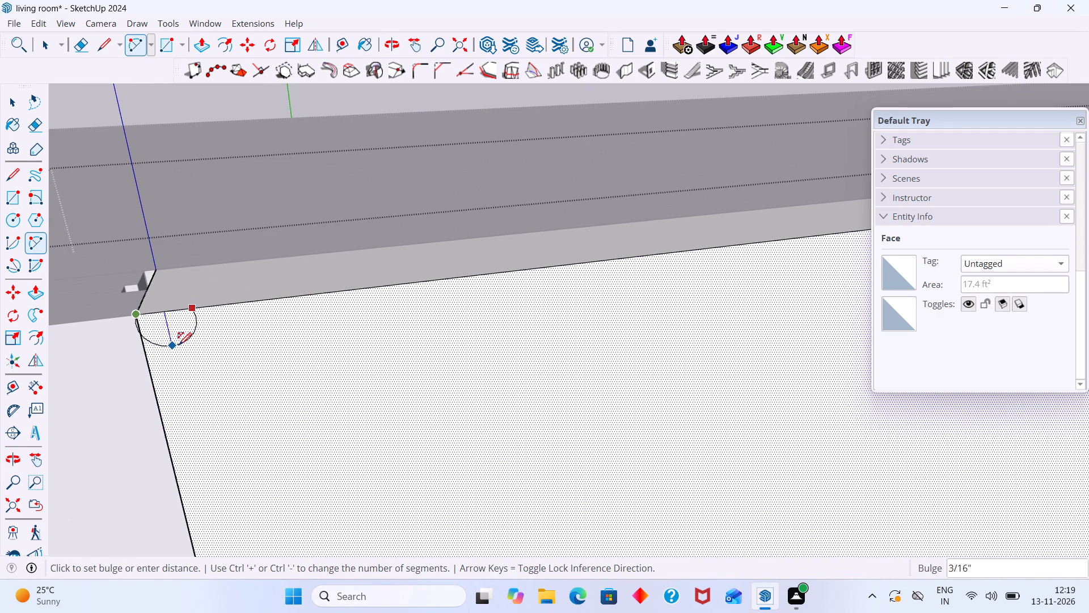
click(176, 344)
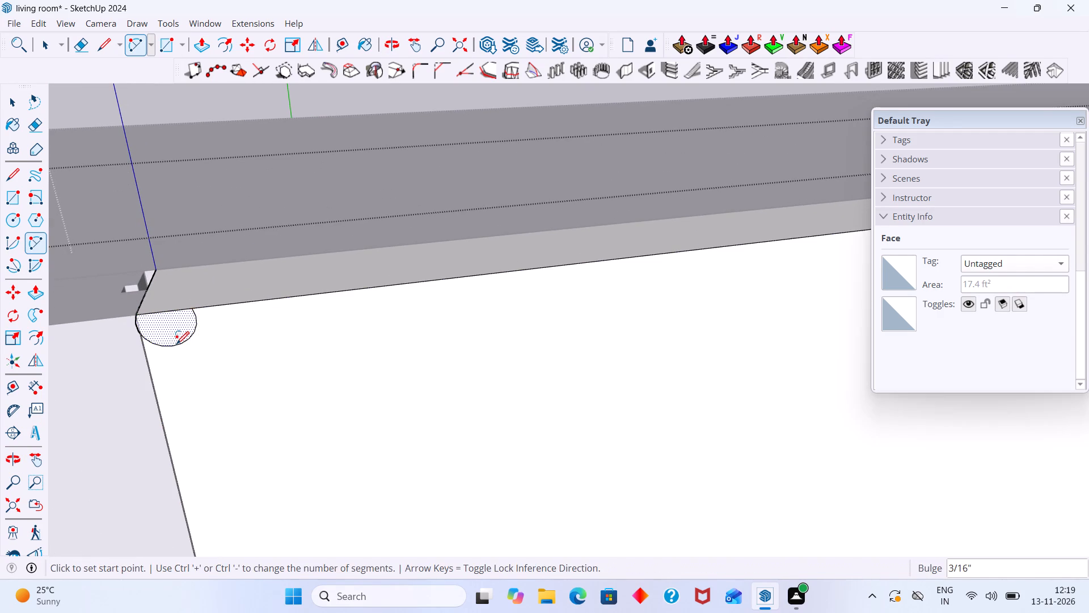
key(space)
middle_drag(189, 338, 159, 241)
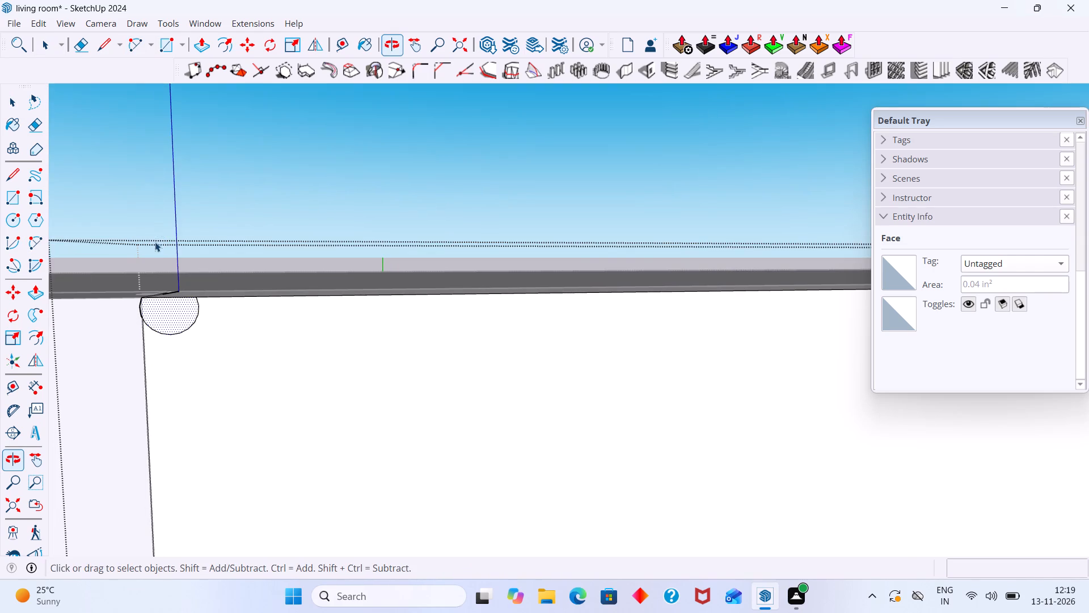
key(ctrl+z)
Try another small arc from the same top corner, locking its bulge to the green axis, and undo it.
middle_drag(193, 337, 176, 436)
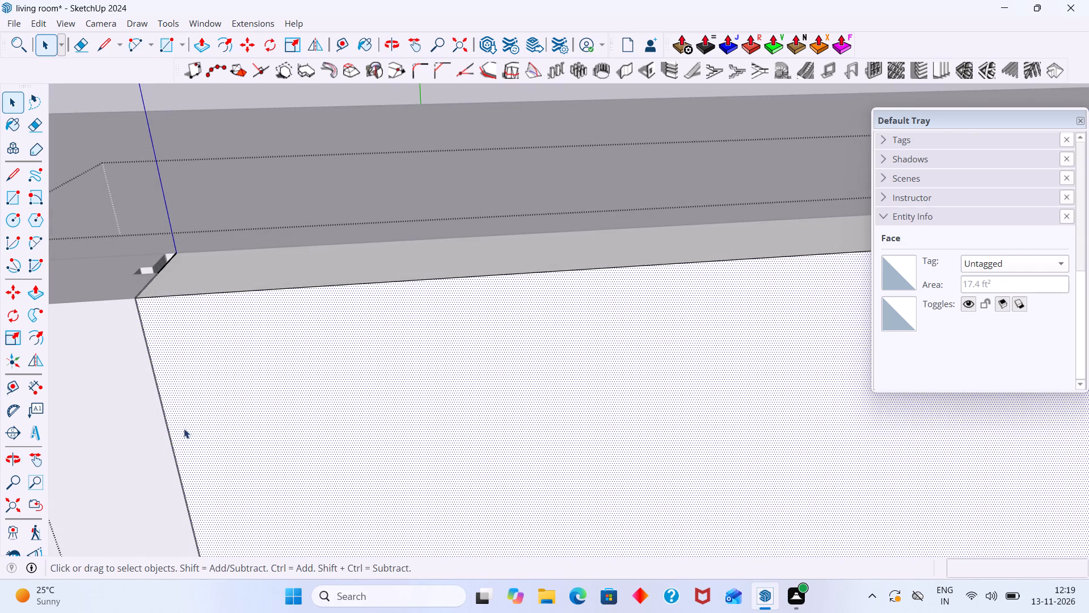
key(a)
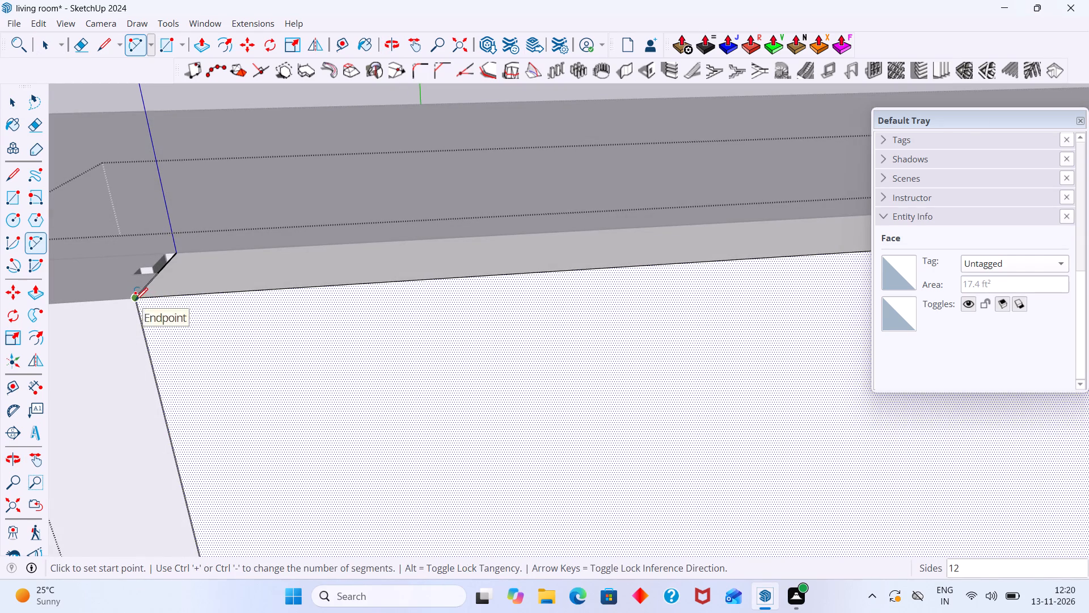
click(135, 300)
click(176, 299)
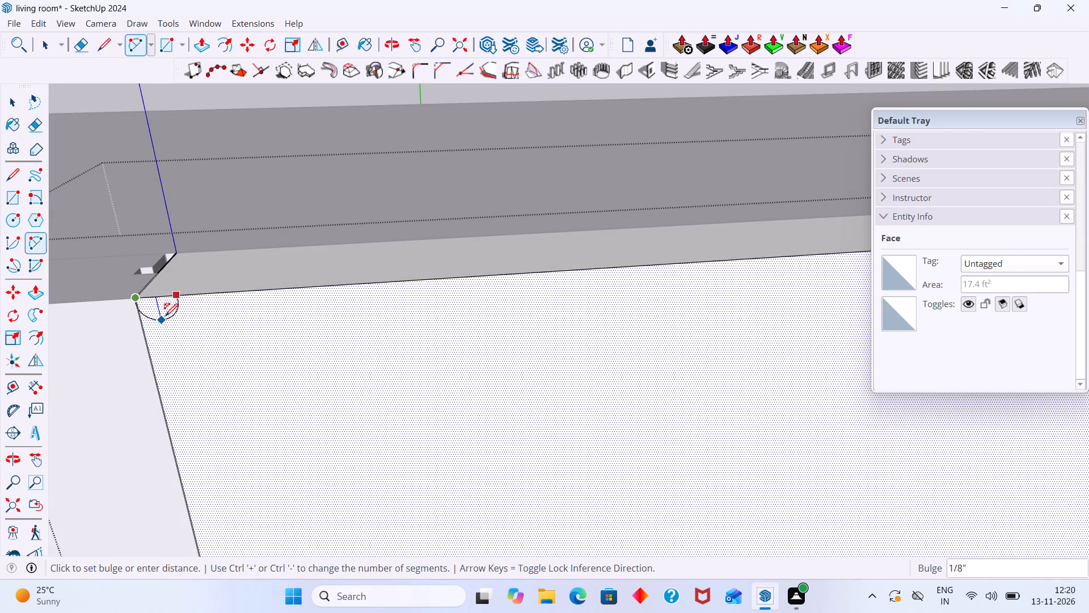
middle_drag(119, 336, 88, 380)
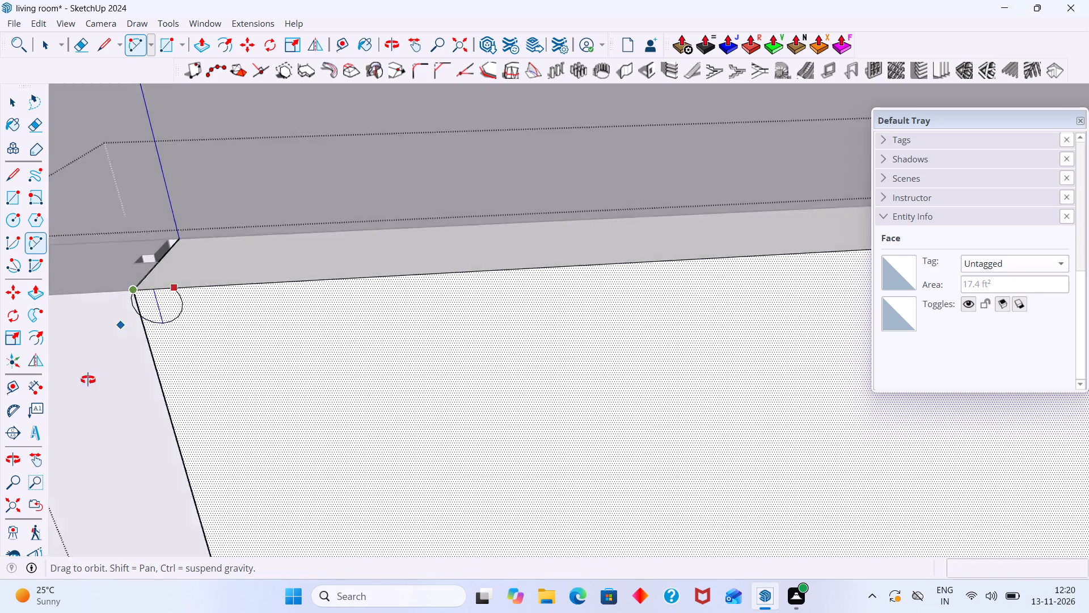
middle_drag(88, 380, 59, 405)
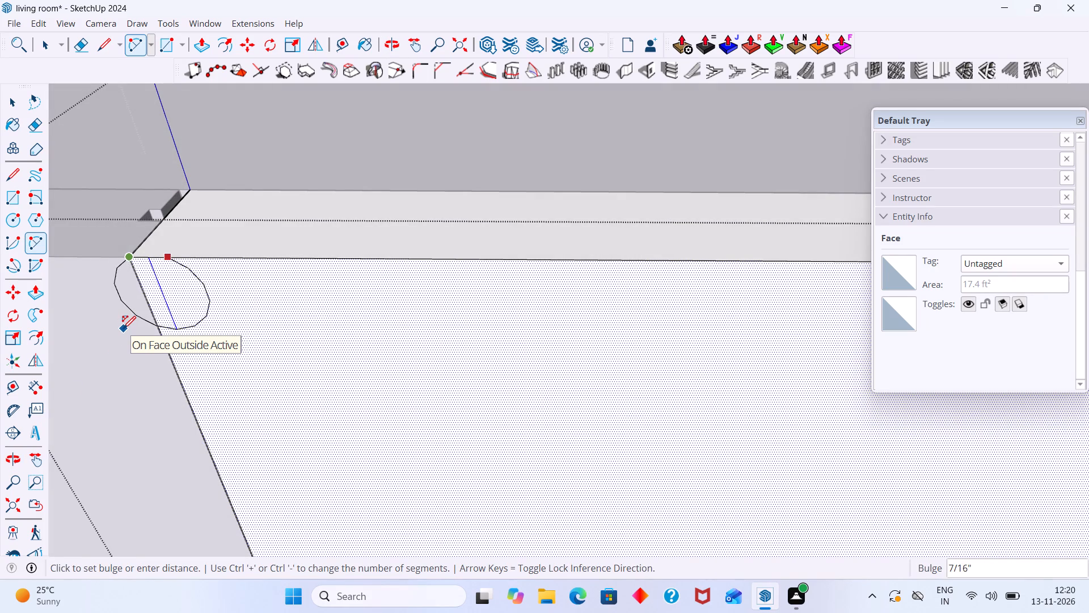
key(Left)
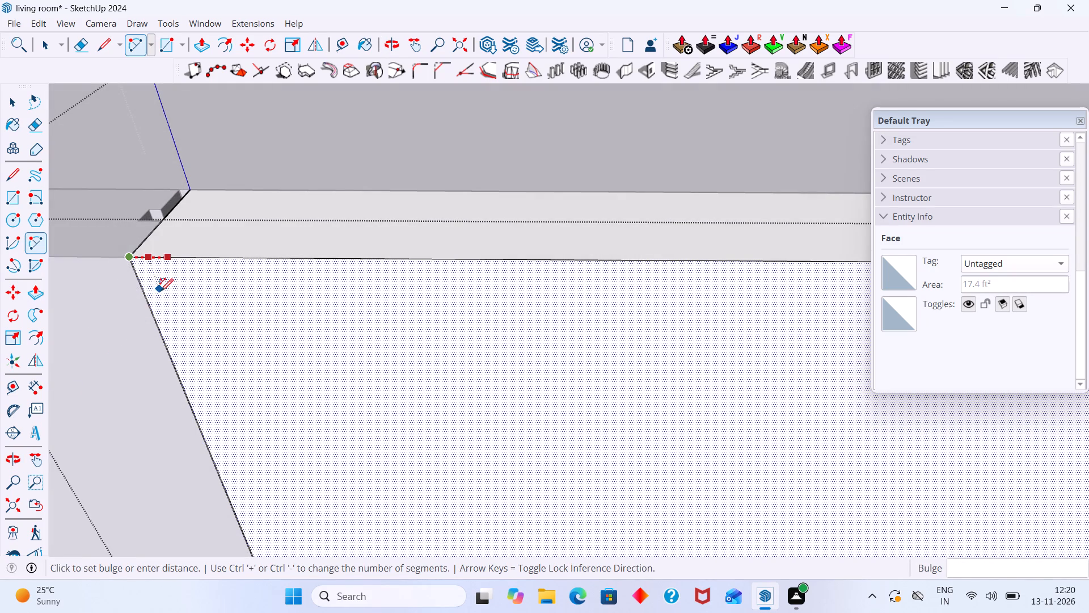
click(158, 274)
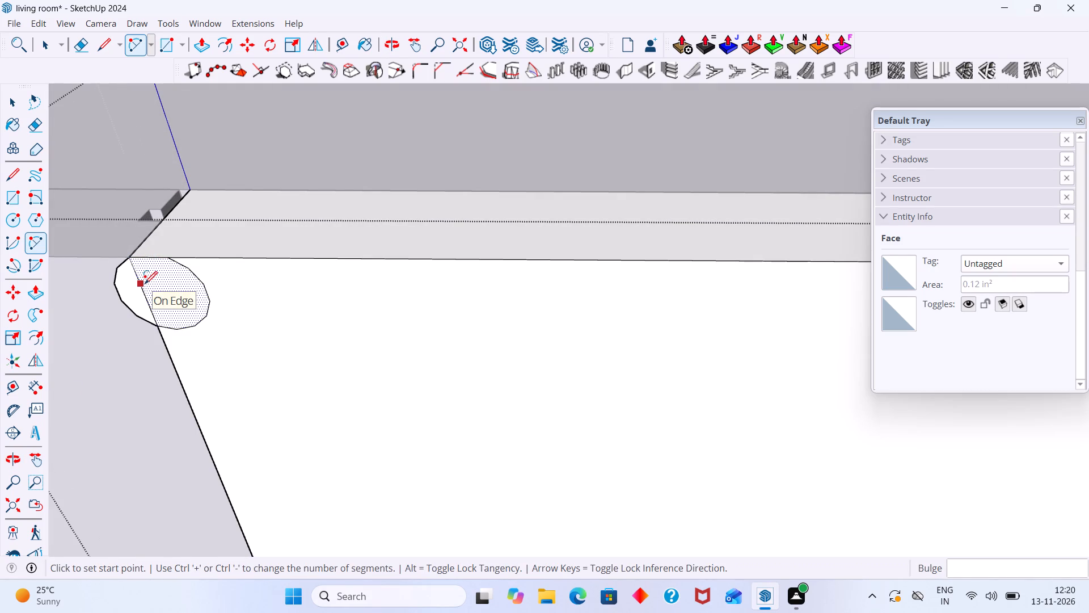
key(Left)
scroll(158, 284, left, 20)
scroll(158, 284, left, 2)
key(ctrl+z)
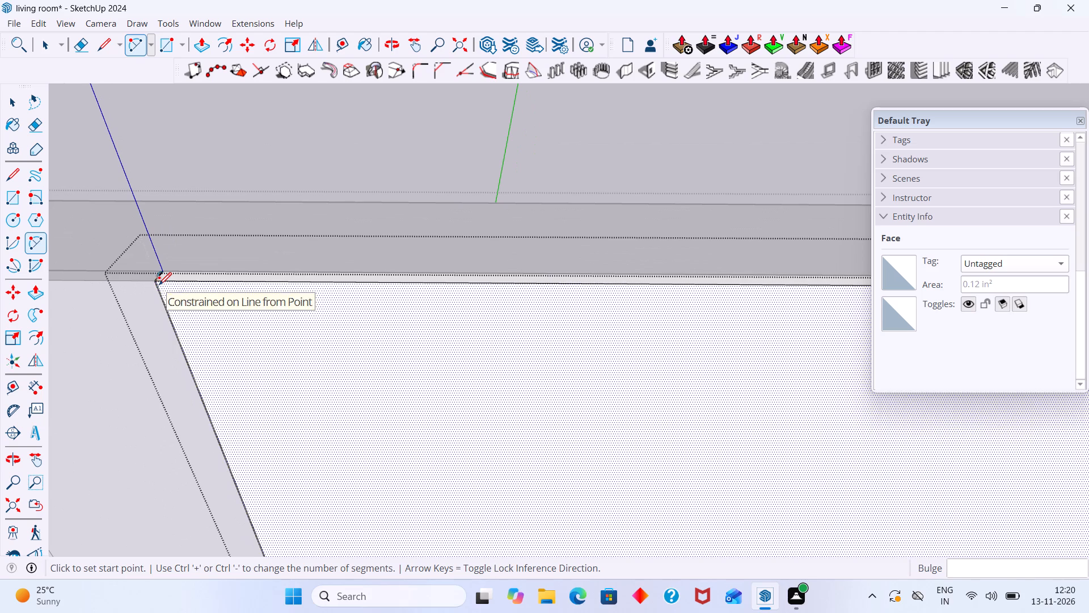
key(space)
Offset the arched panel's narrow straight side face by about -1/8" with Joint Push Pull.
middle_drag(184, 305, 497, 305)
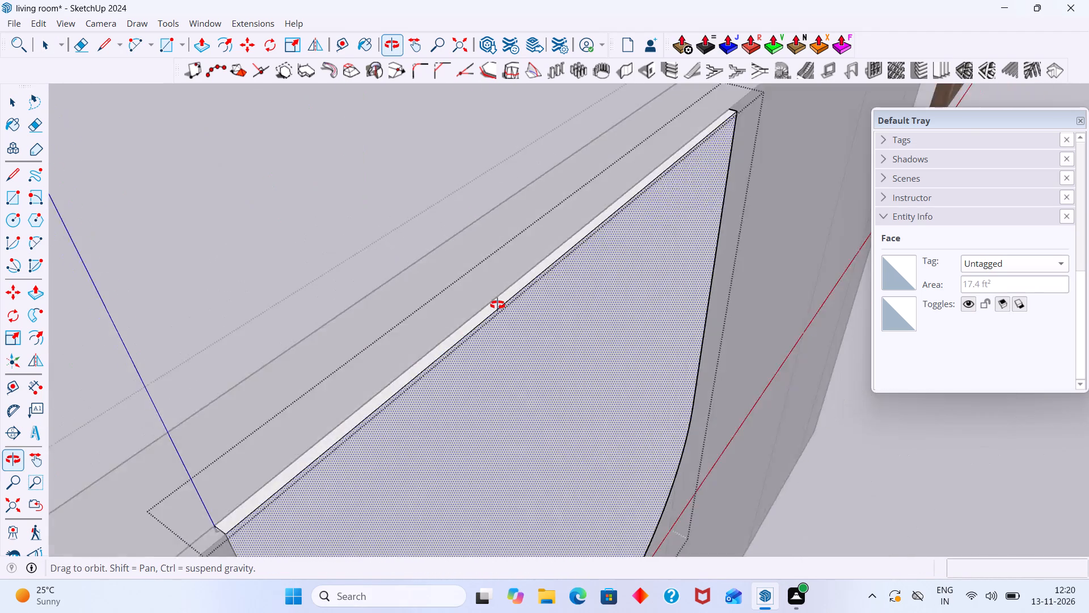
middle_drag(497, 305, 553, 274)
shift+middle_drag(504, 342, 525, 190)
middle_drag(302, 328, 469, 342)
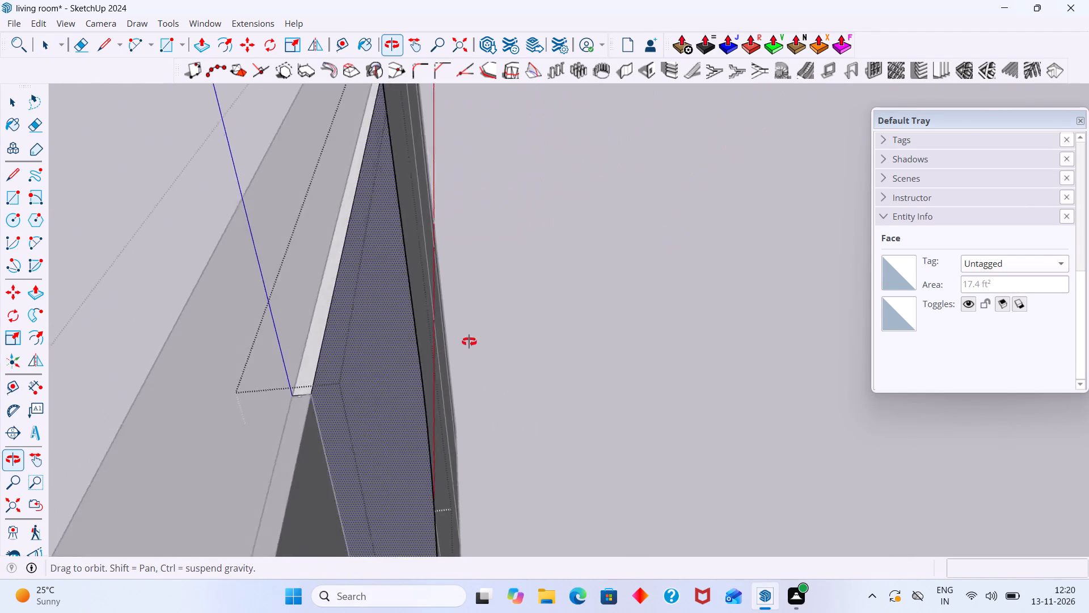
middle_drag(469, 342, 516, 342)
shift+middle_drag(410, 354, 429, 296)
middle_drag(430, 302, 397, 360)
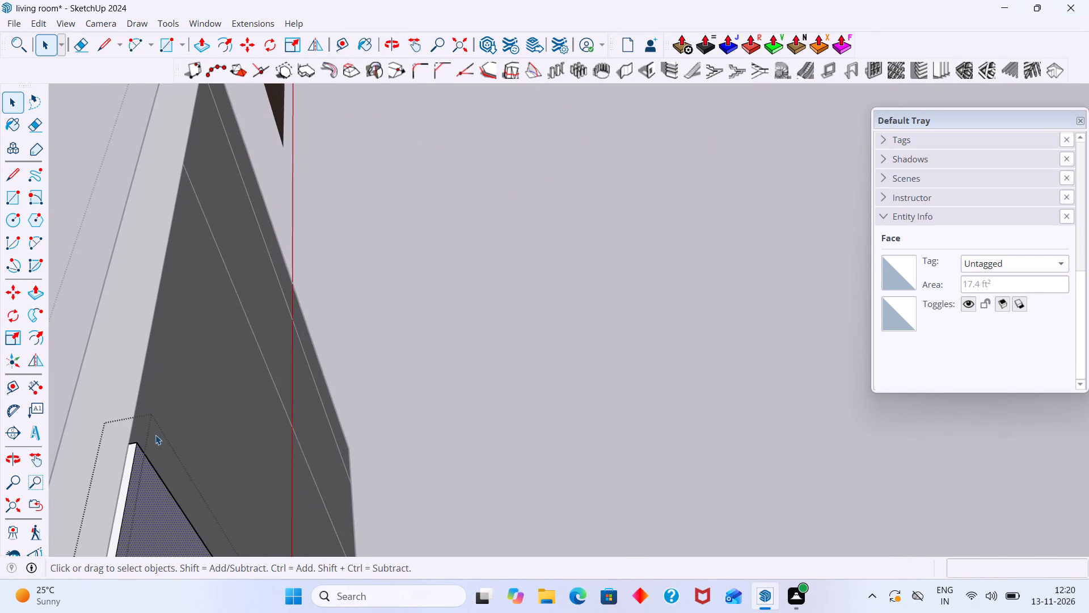
key(space)
scroll(154, 427, up, 1)
scroll(154, 427, down, 13)
middle_drag(162, 450, 269, 283)
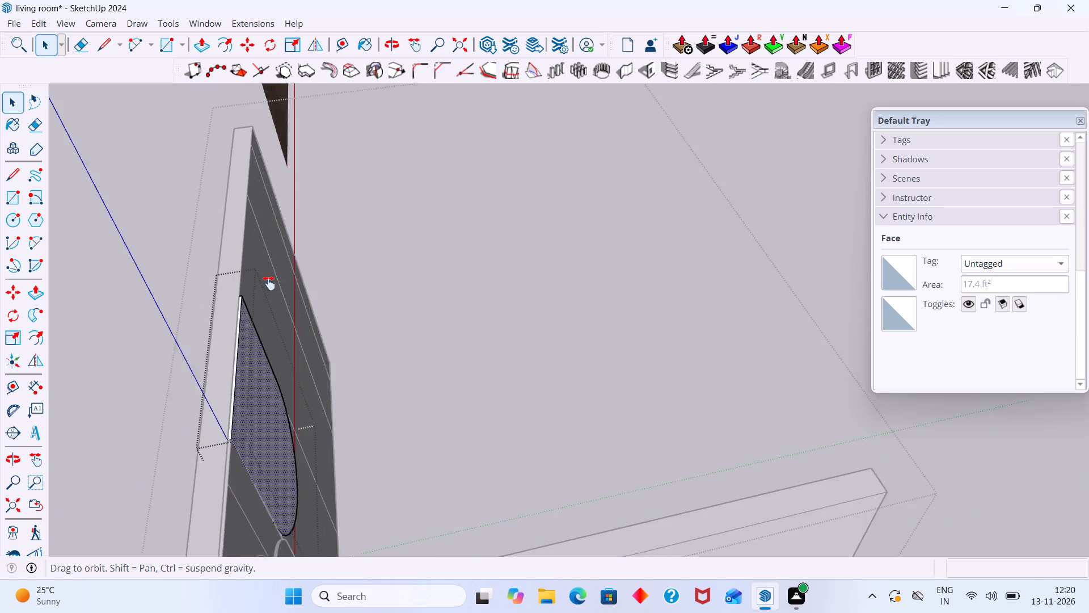
middle_drag(269, 283, 280, 272)
scroll(229, 429, up, 20)
scroll(229, 429, up, 5)
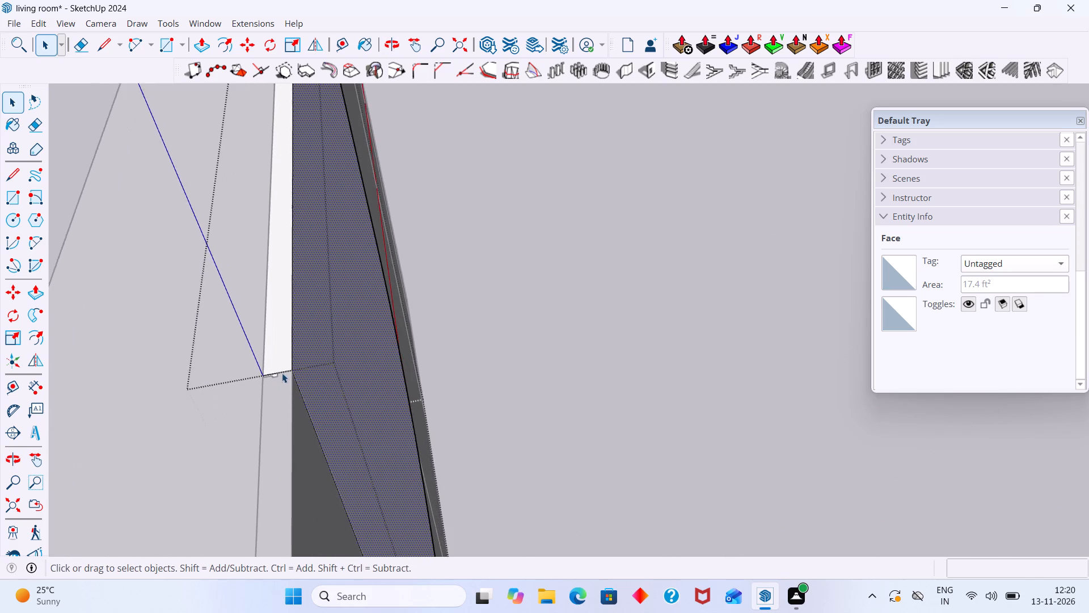
scroll(282, 373, up, 20)
click(283, 370)
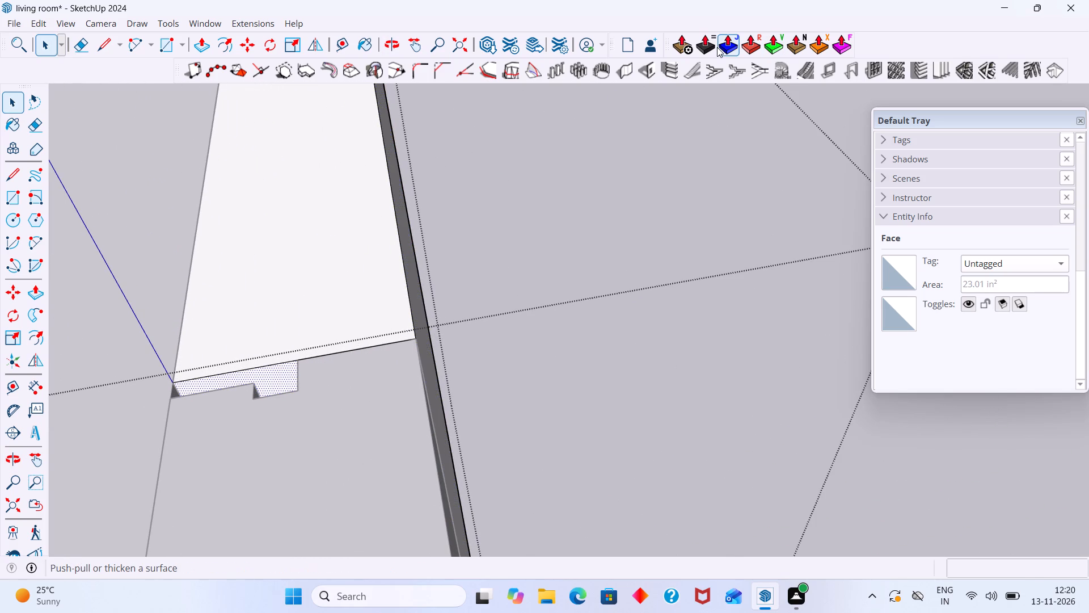
click(731, 44)
click(281, 366)
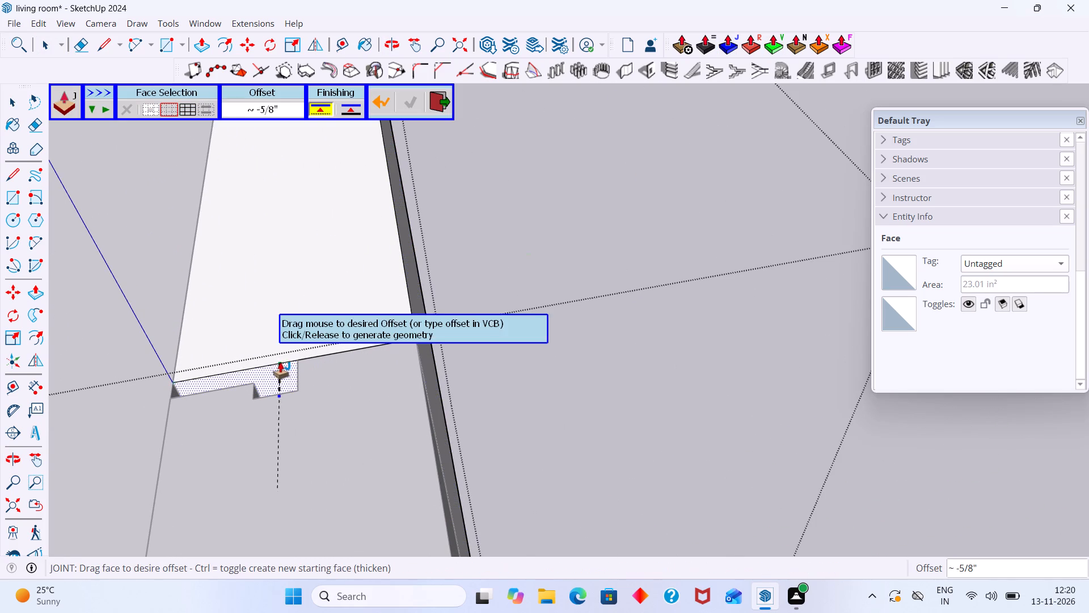
middle_drag(288, 337, 225, 329)
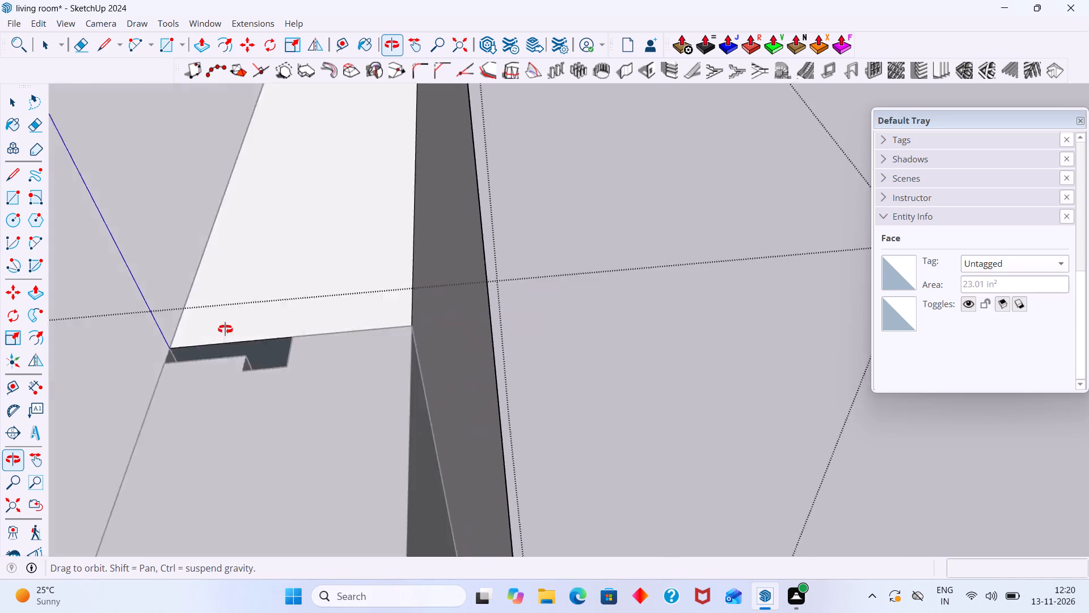
middle_drag(225, 329, 154, 330)
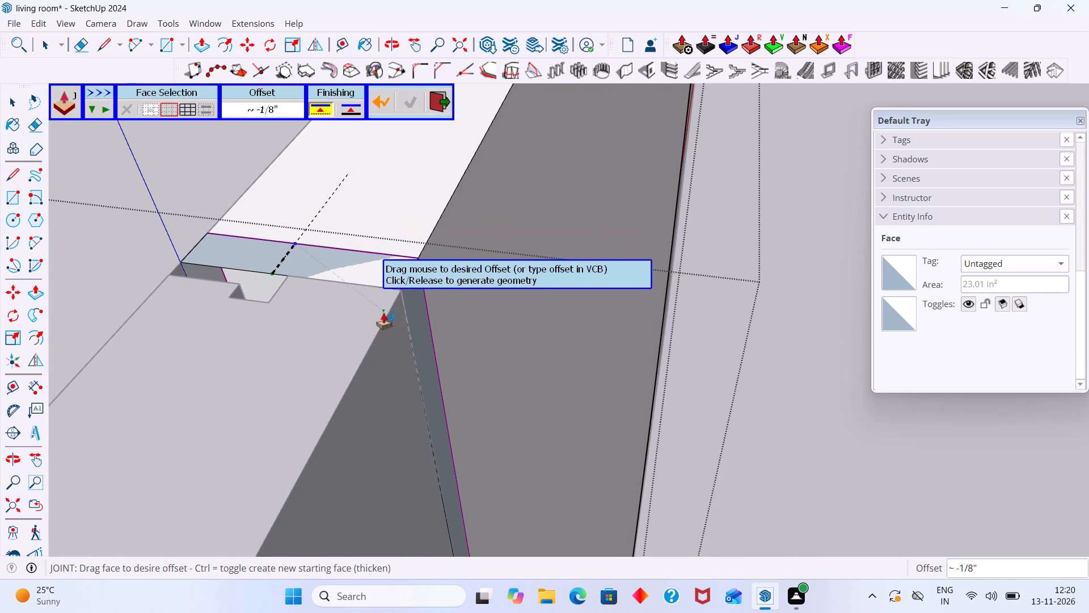
click(388, 322)
key(space)
Examine the arched panel's offset side edge from the top corner down to where the curved bottom begins.
scroll(389, 285, down, 4)
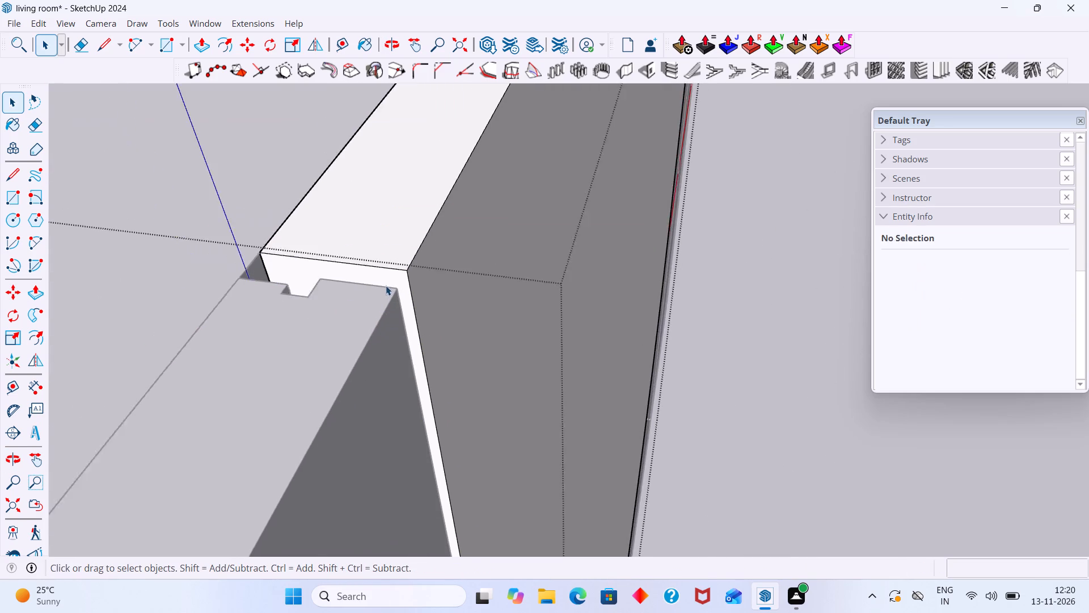
scroll(386, 285, down, 4)
middle_drag(389, 314, 193, 287)
scroll(306, 271, down, 10)
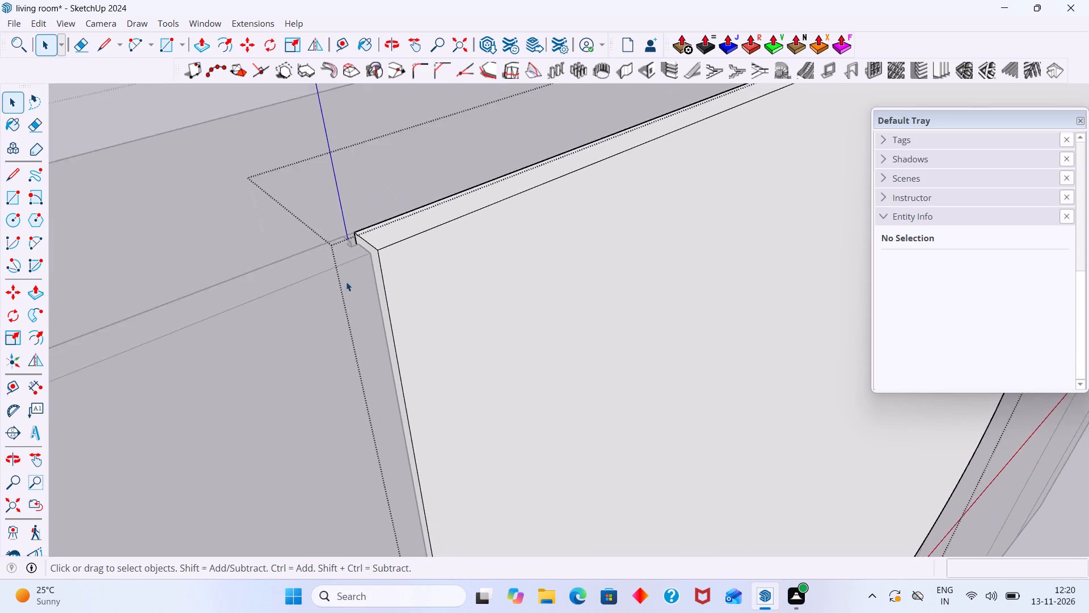
scroll(346, 282, down, 3)
scroll(391, 306, down, 6)
shift+middle_drag(390, 306, 243, 288)
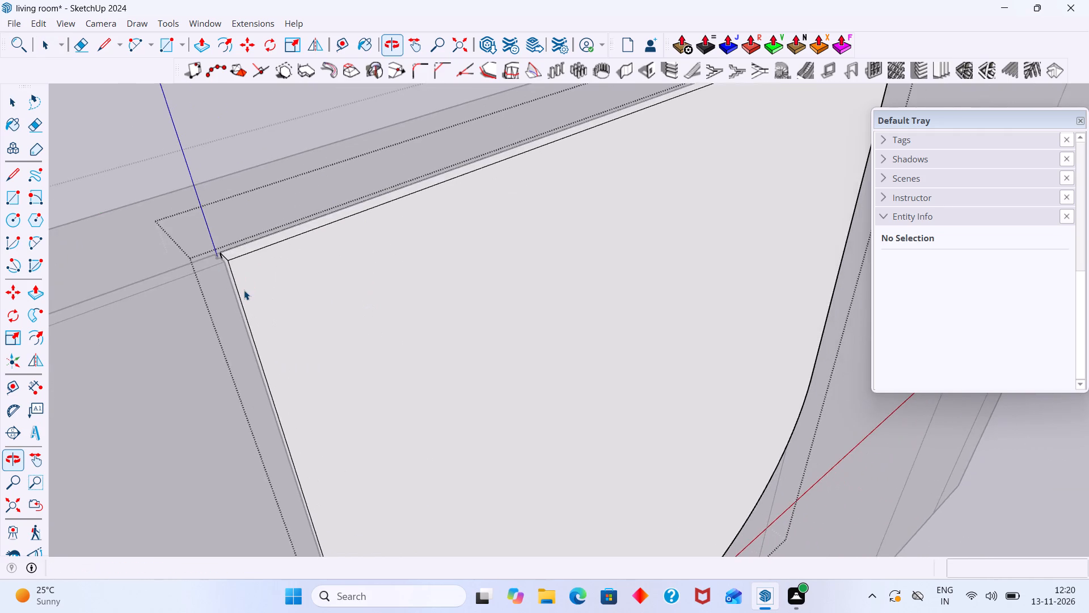
scroll(244, 290, down, 9)
middle_drag(327, 288, 225, 278)
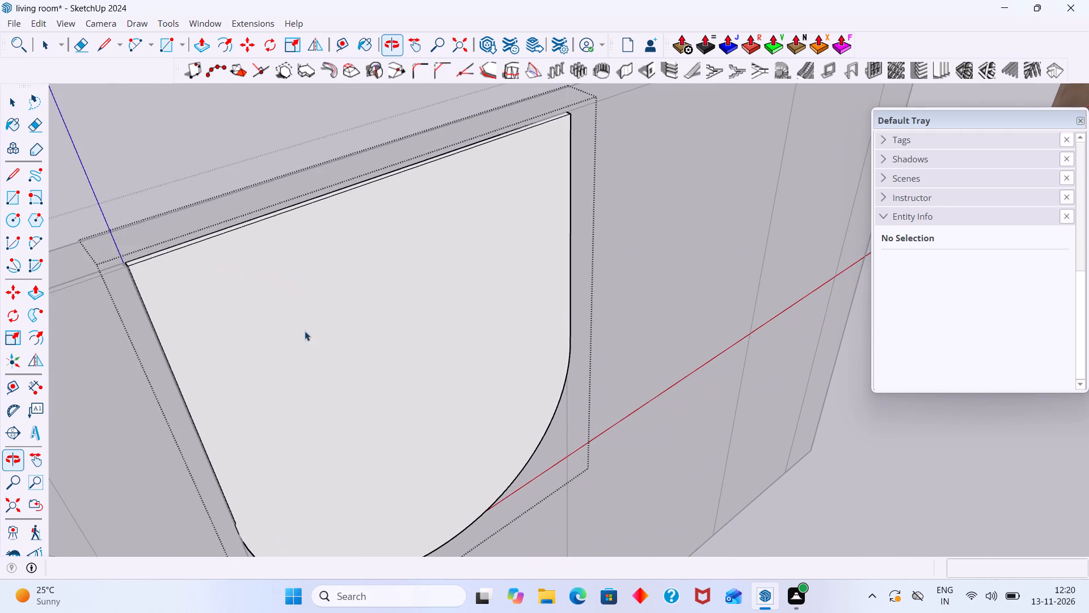
shift+middle_drag(337, 337, 311, 263)
scroll(209, 462, up, 8)
middle_drag(214, 460, 238, 381)
scroll(233, 441, down, 2)
shift+middle_drag(232, 441, 256, 334)
scroll(231, 388, up, 7)
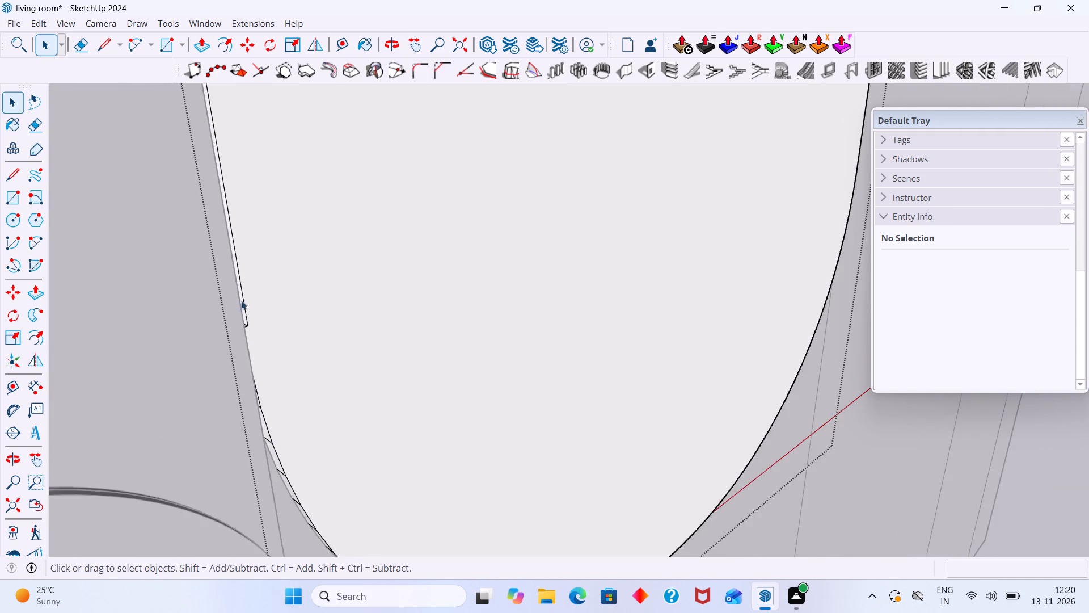
Offset the narrow facet at the start of the arched panel's curved edge by about -1/4" with Joint Push Pull.
middle_drag(213, 308, 108, 338)
scroll(108, 338, up, 3)
middle_drag(258, 299, 289, 287)
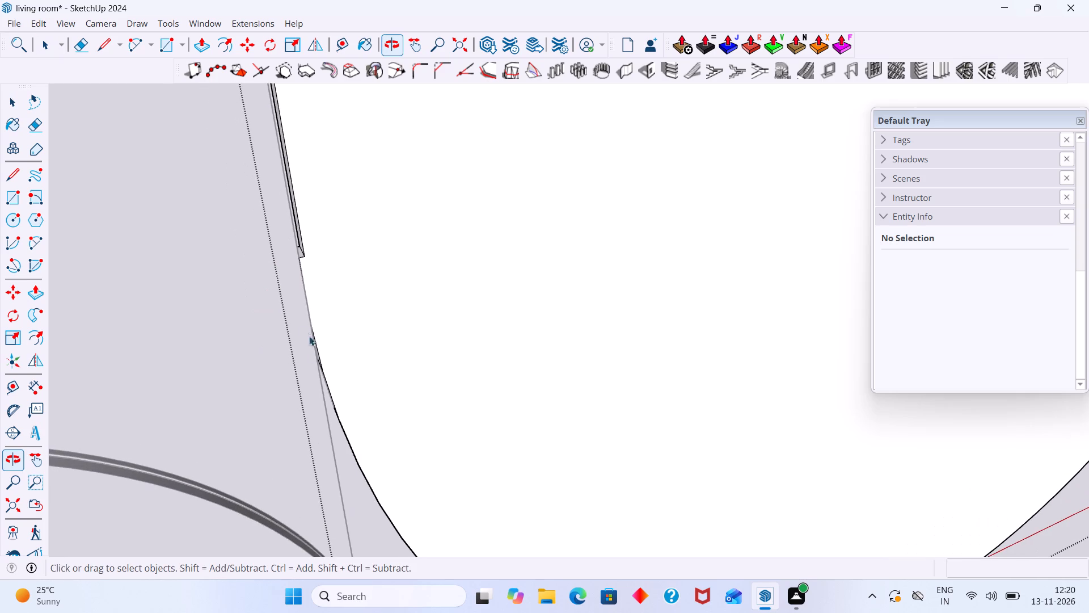
middle_drag(305, 376, 332, 363)
scroll(311, 417, up, 4)
middle_drag(337, 429, 347, 405)
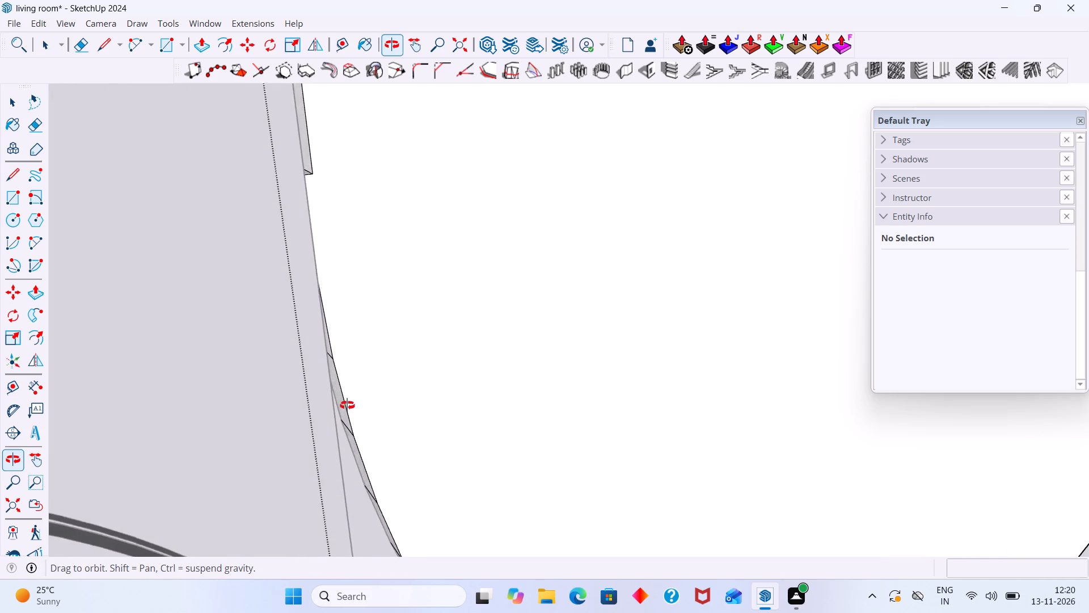
middle_drag(347, 405, 353, 352)
scroll(348, 347, up, 10)
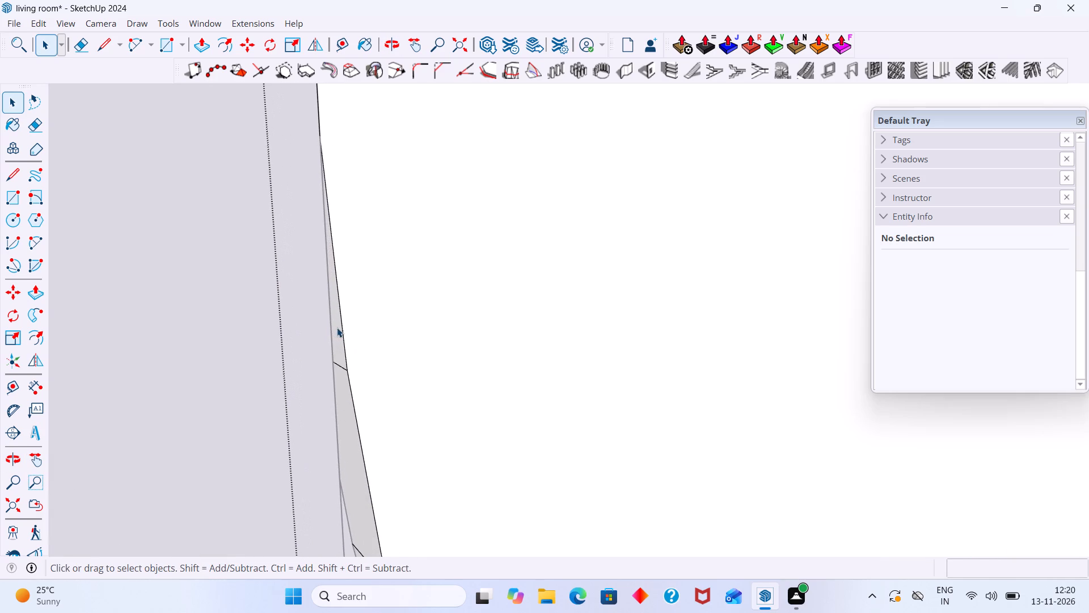
click(337, 328)
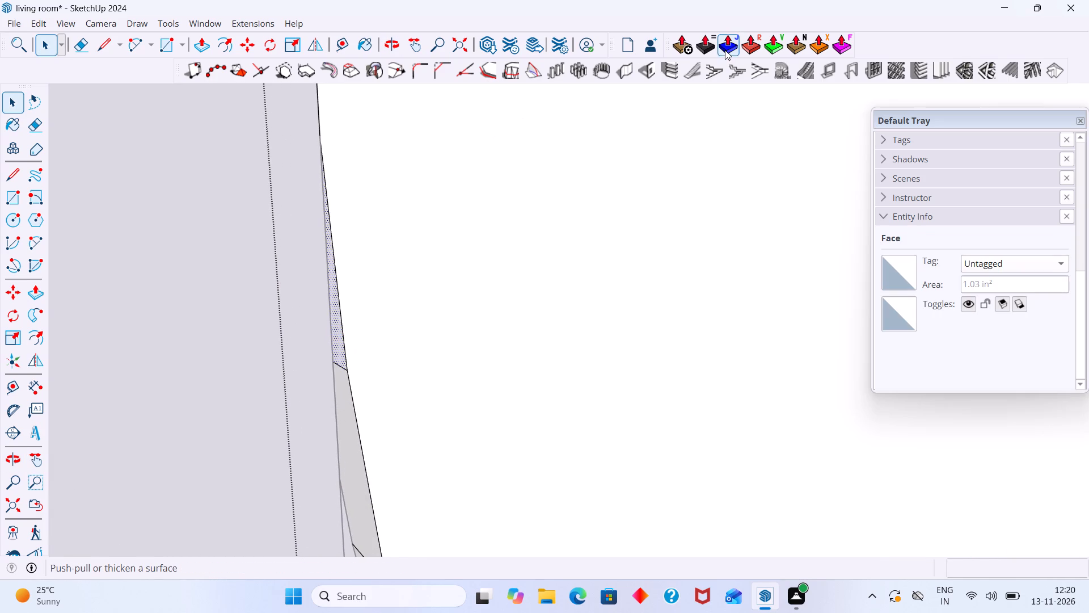
click(725, 50)
click(346, 335)
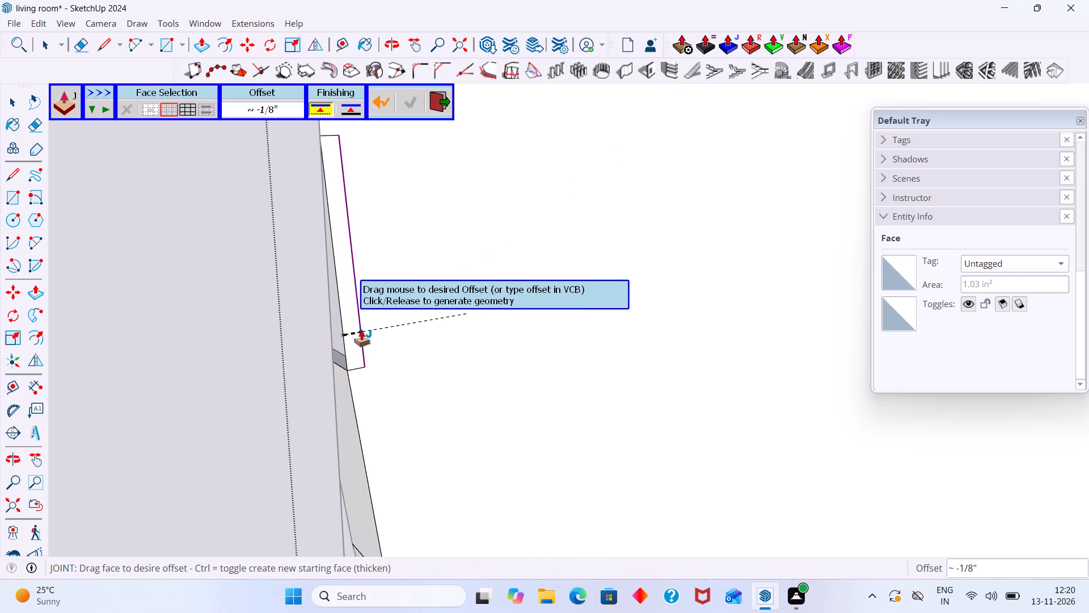
scroll(360, 333, down, 9)
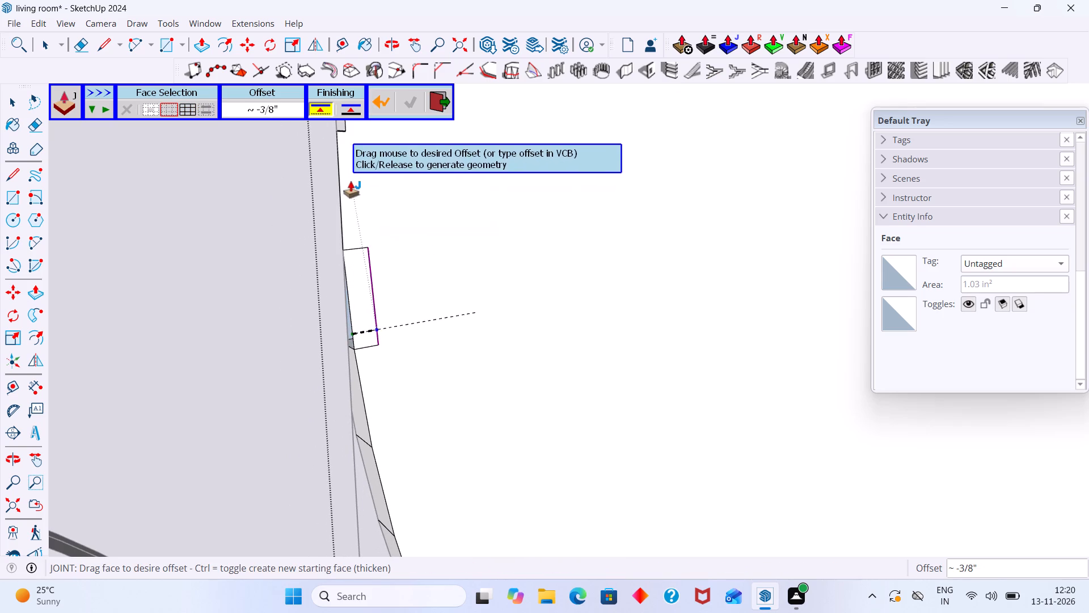
click(346, 133)
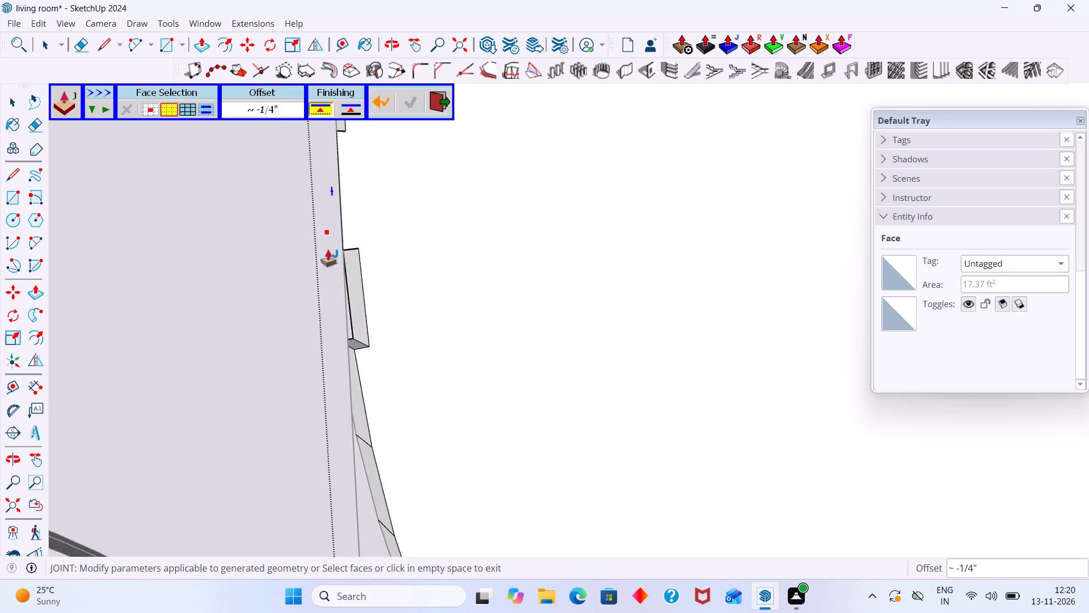
scroll(352, 267, down, 4)
shift+middle_drag(359, 285, 346, 403)
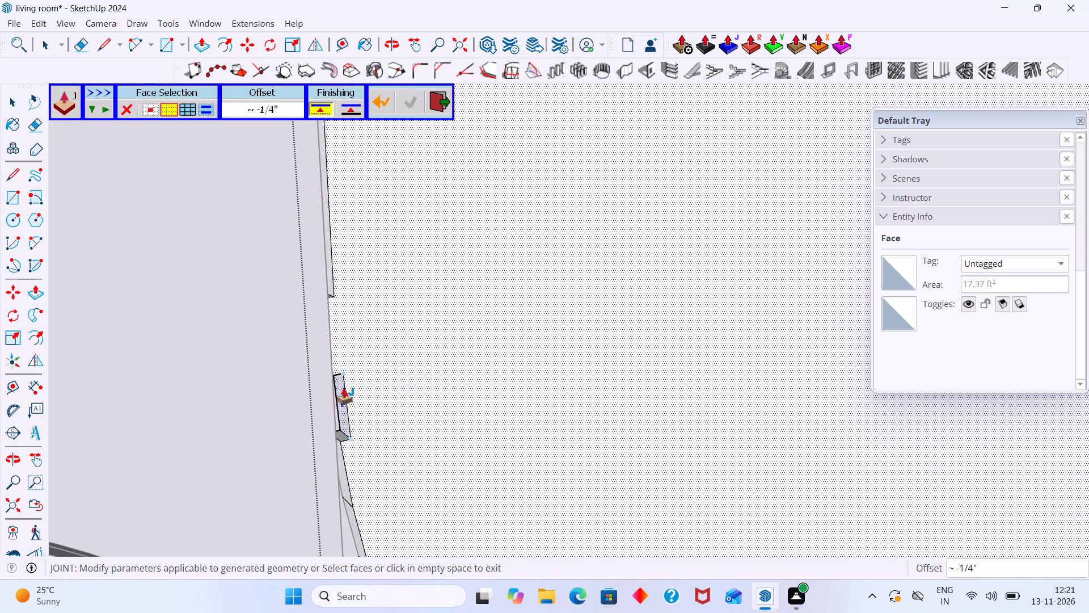
key(space)
Offset the upper end face of the new edge block by -1 5/8" with Joint Push Pull, up to the straight strip.
scroll(336, 391, up, 3)
middle_drag(349, 389, 340, 295)
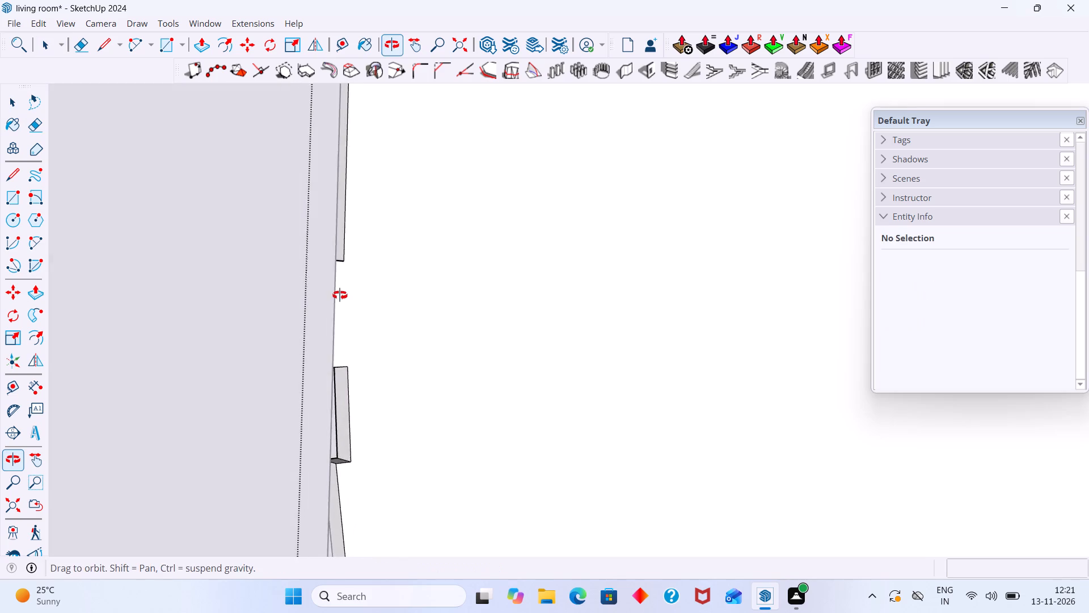
middle_drag(340, 295, 339, 275)
scroll(336, 380, up, 8)
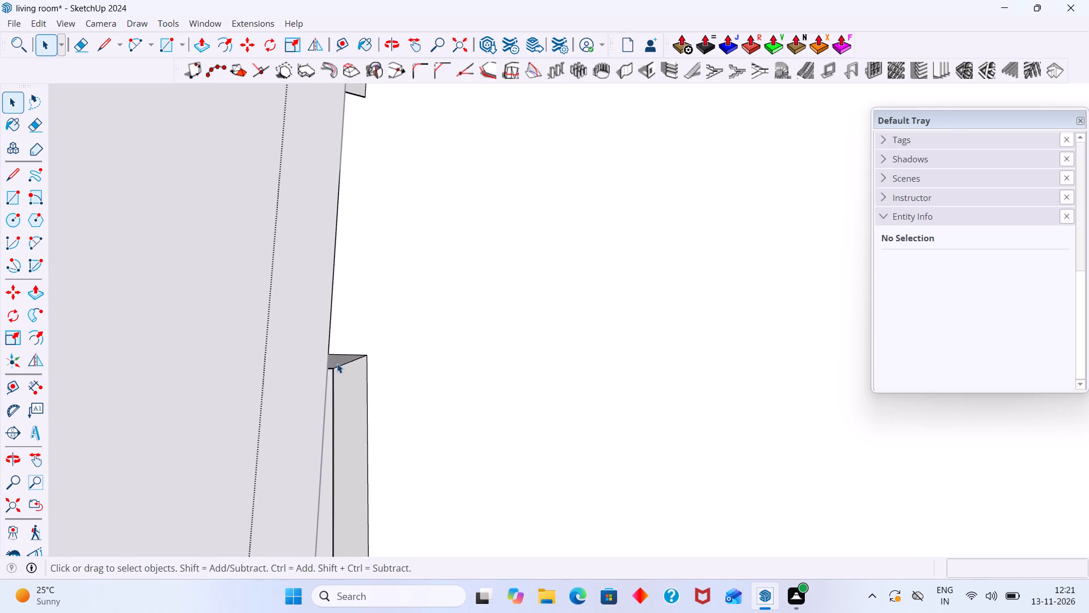
scroll(337, 363, up, 3)
click(336, 363)
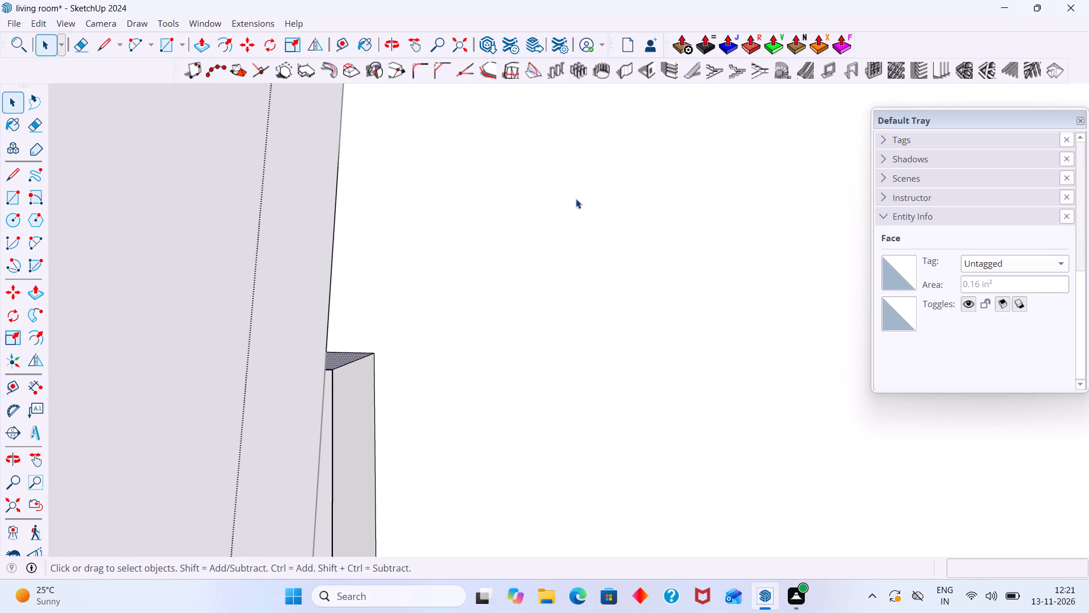
click(726, 47)
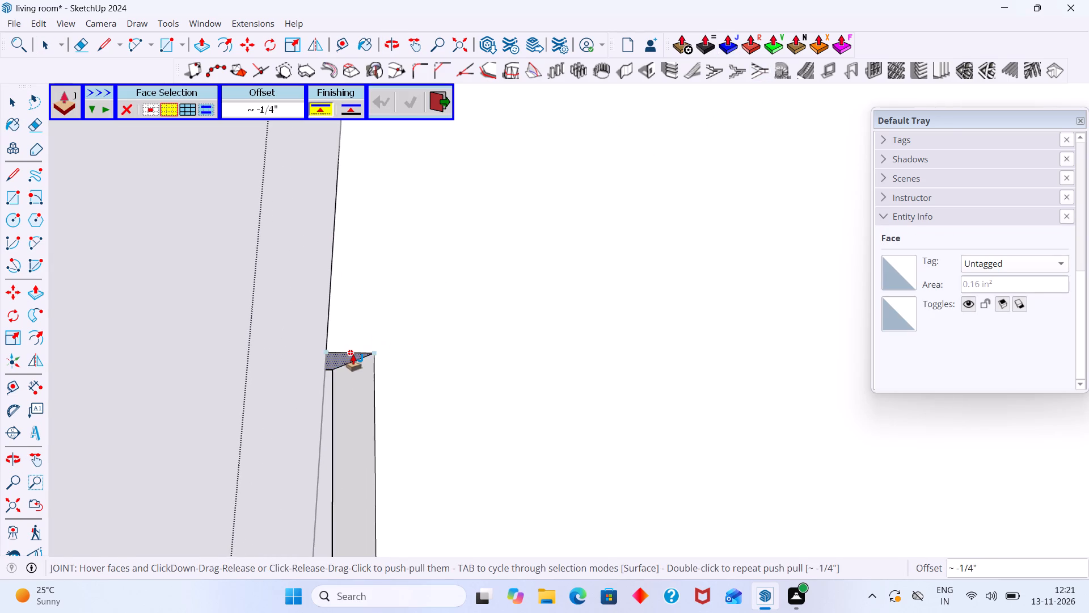
click(350, 356)
scroll(357, 262, down, 4)
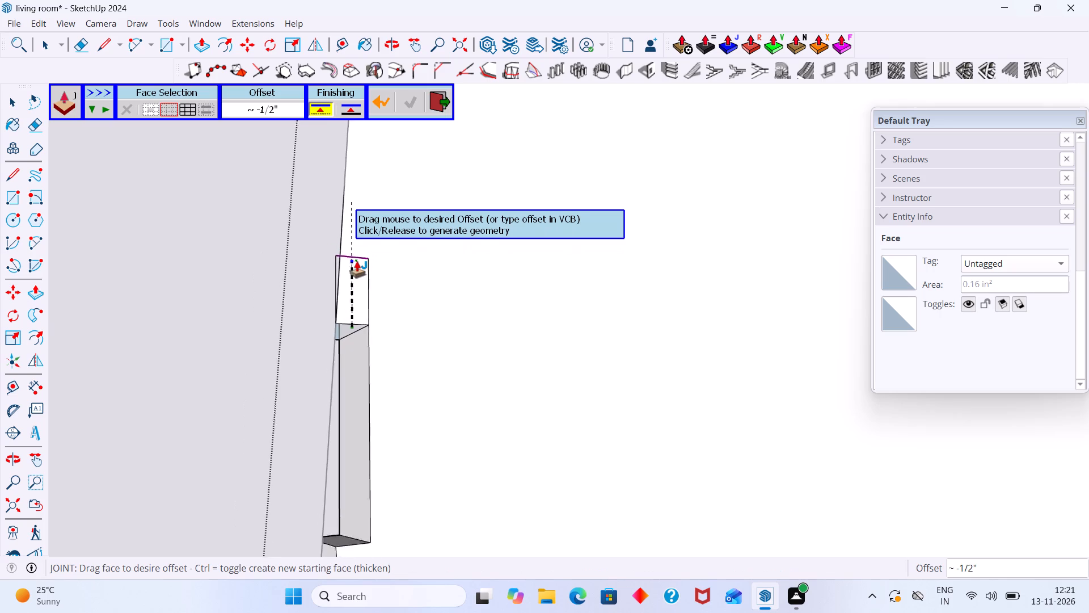
scroll(357, 262, down, 3)
shift+middle_drag(357, 261, 336, 435)
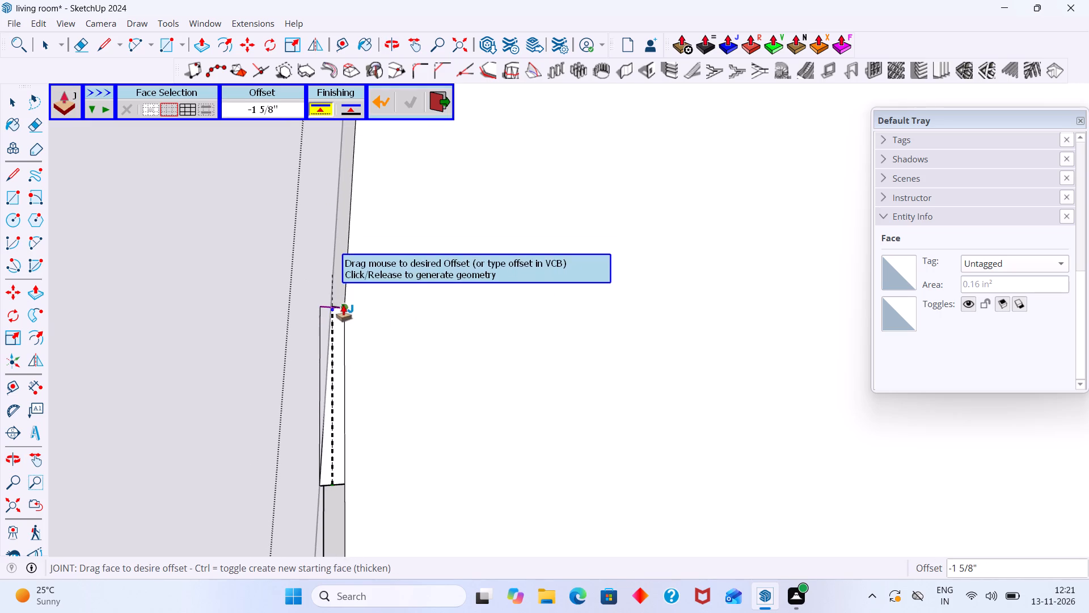
click(343, 305)
key(space)
Delete the end faces closing the joint between the straight strip and the extended edge block.
middle_drag(337, 308, 283, 376)
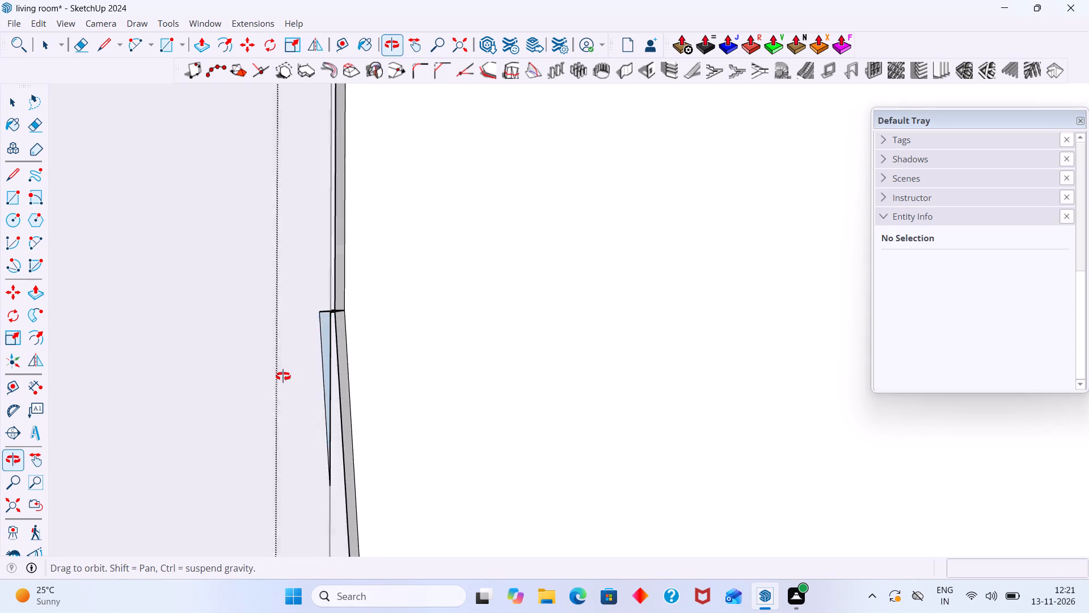
middle_drag(283, 376, 281, 381)
scroll(331, 321, up, 3)
middle_drag(333, 306, 289, 333)
scroll(332, 308, up, 7)
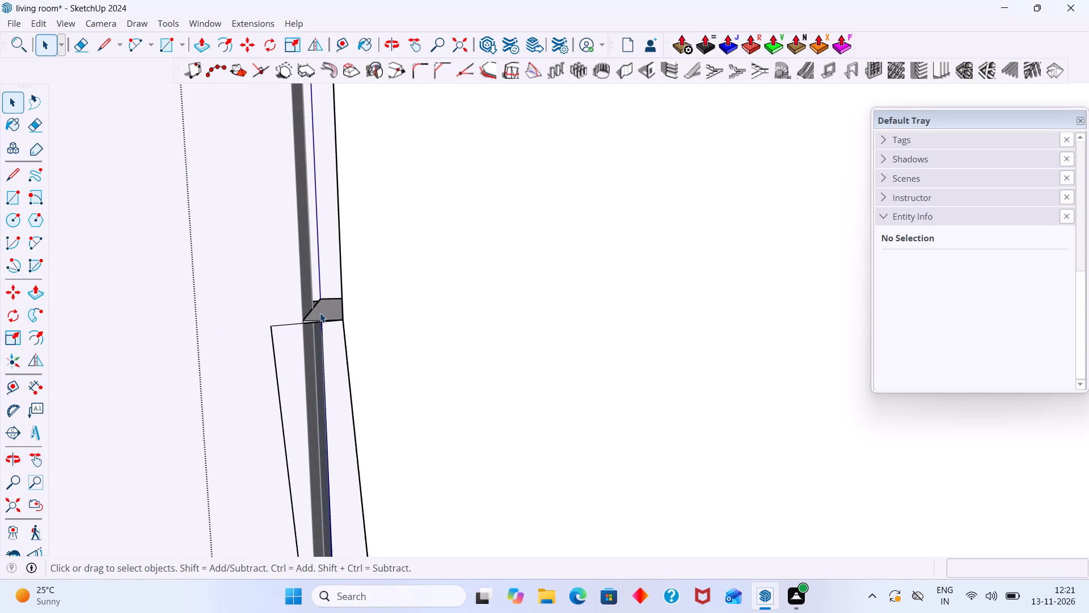
middle_drag(320, 317, 325, 337)
scroll(322, 313, up, 12)
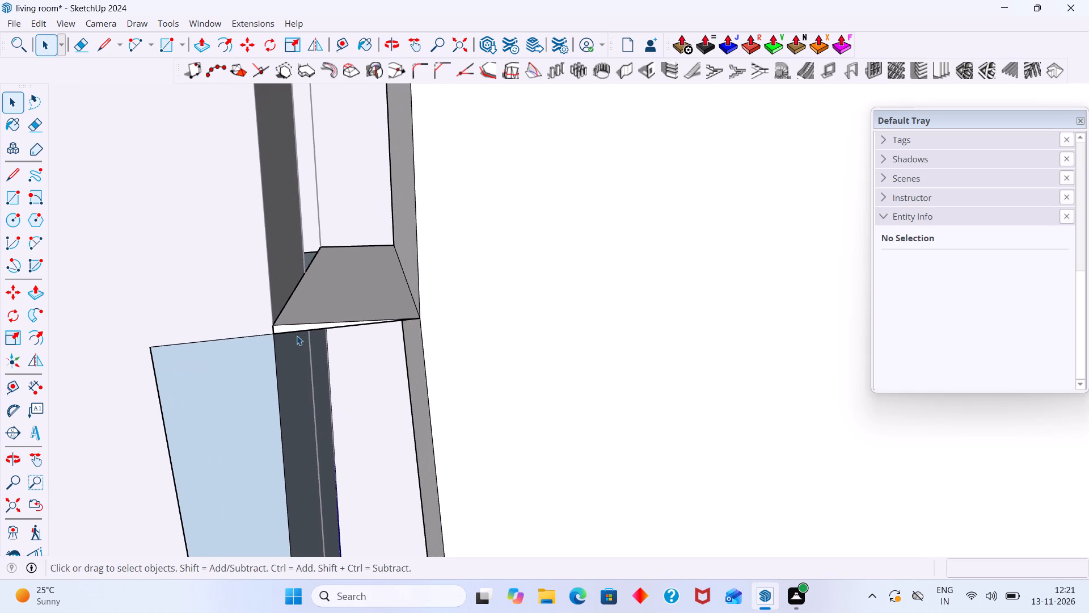
click(301, 325)
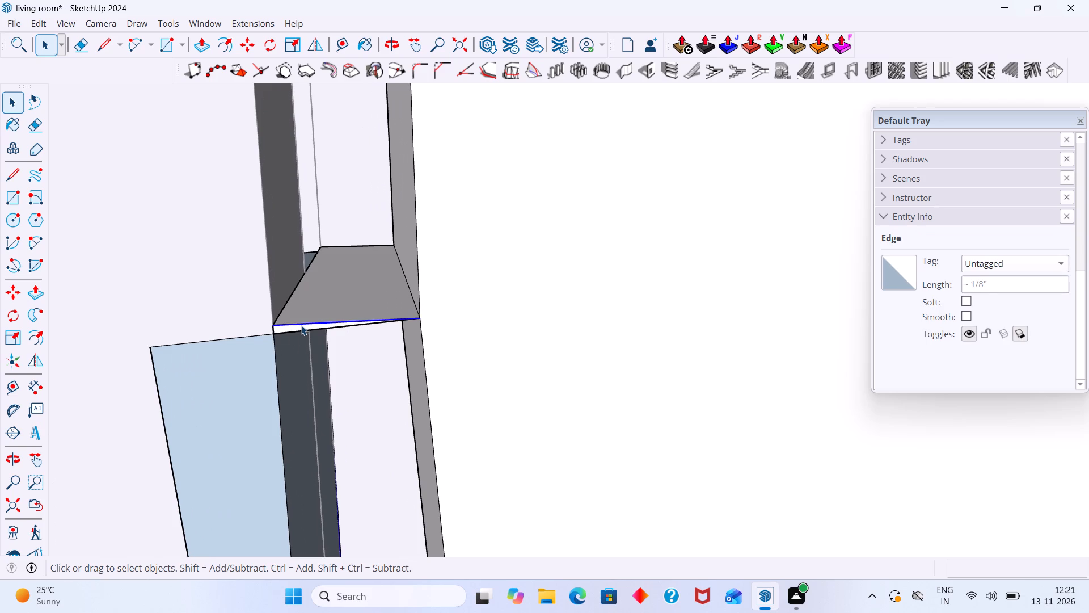
key(Delete)
click(304, 331)
key(Delete)
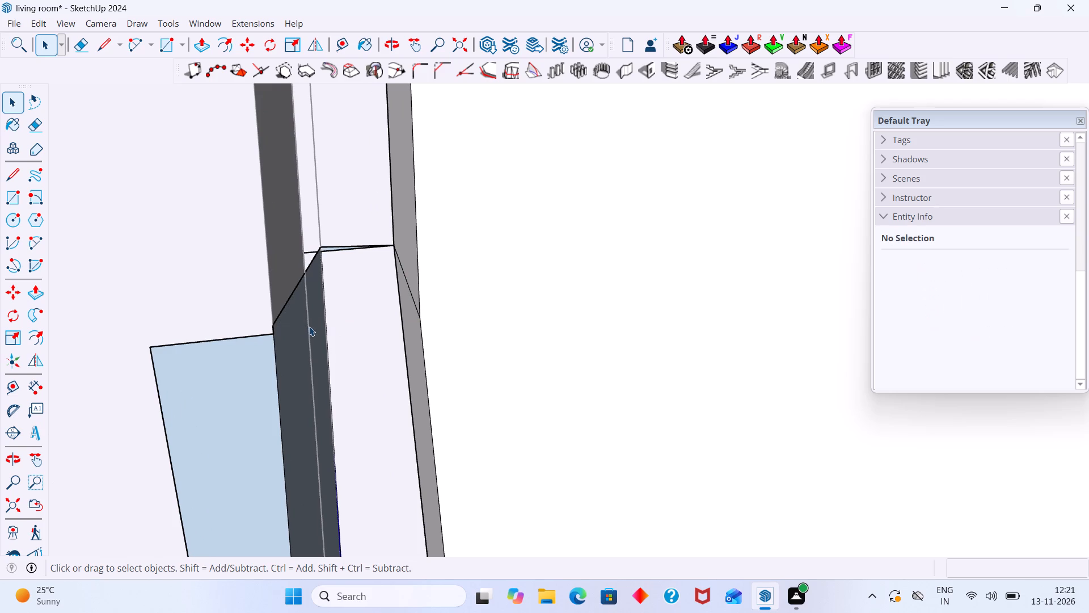
Erase the slanted and cross edges left across the joint between the straight strip and the edge block.
key(e)
drag(286, 295, 290, 300)
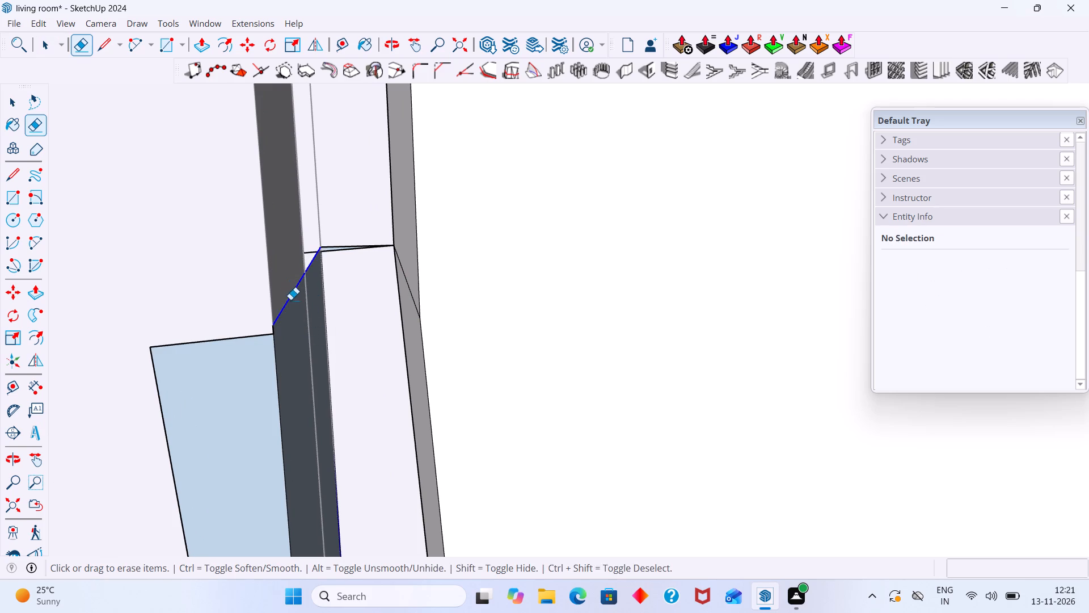
drag(290, 300, 292, 301)
drag(345, 240, 345, 261)
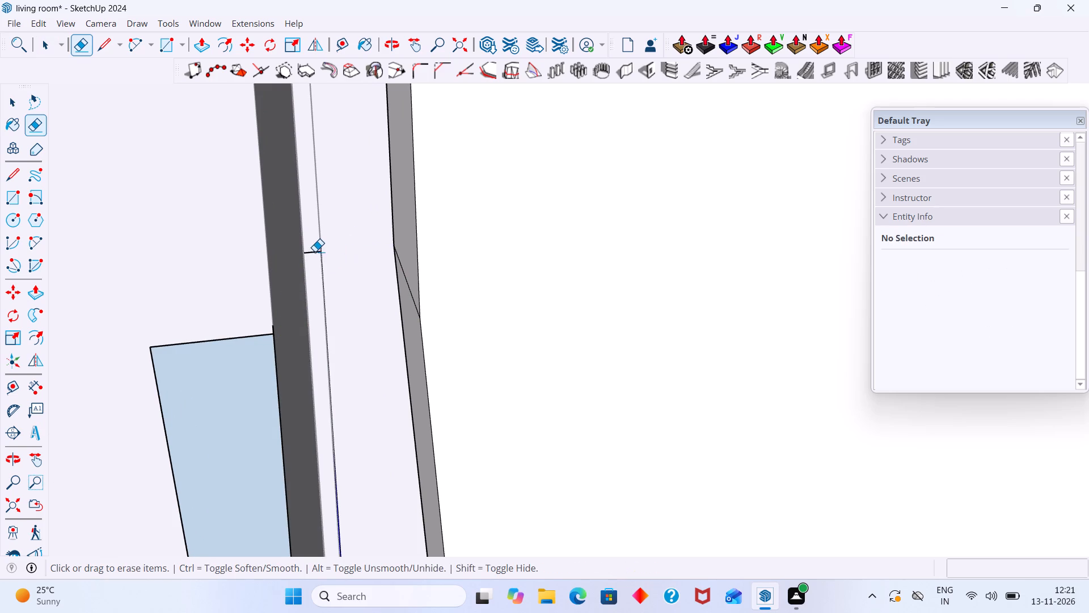
click(315, 251)
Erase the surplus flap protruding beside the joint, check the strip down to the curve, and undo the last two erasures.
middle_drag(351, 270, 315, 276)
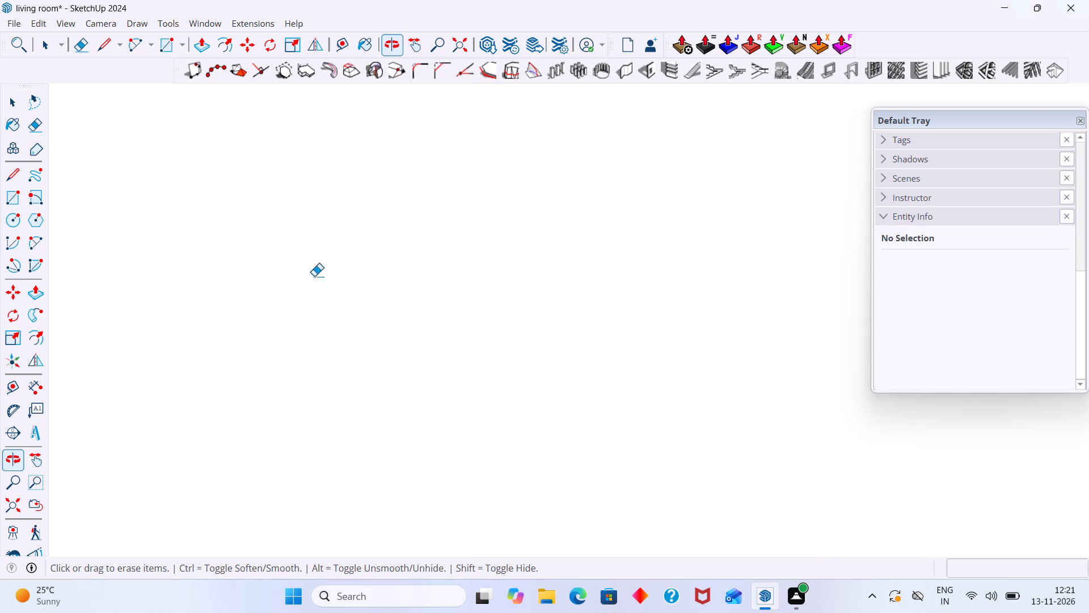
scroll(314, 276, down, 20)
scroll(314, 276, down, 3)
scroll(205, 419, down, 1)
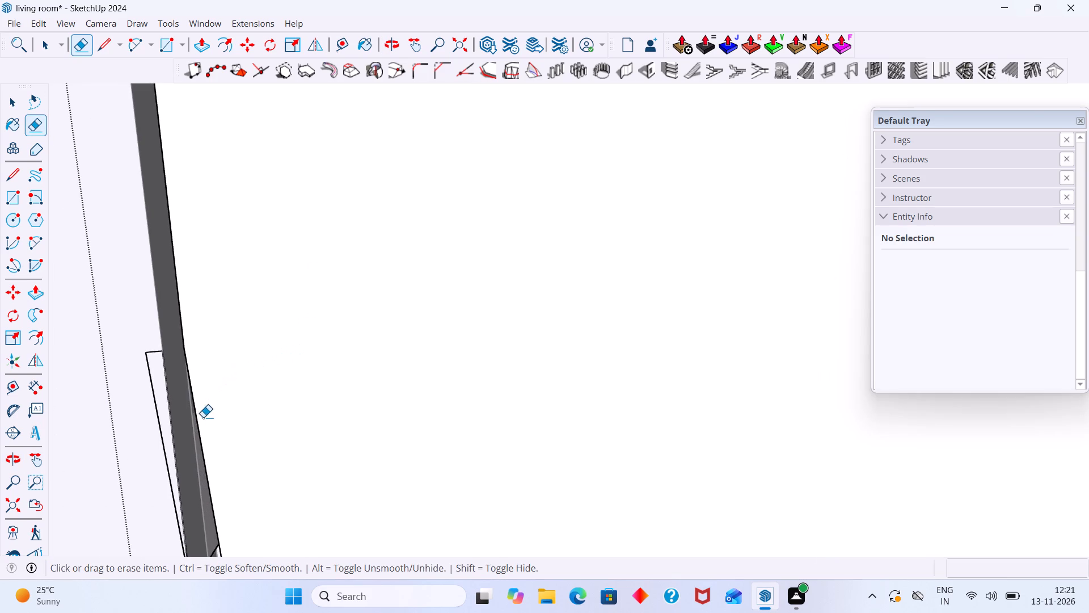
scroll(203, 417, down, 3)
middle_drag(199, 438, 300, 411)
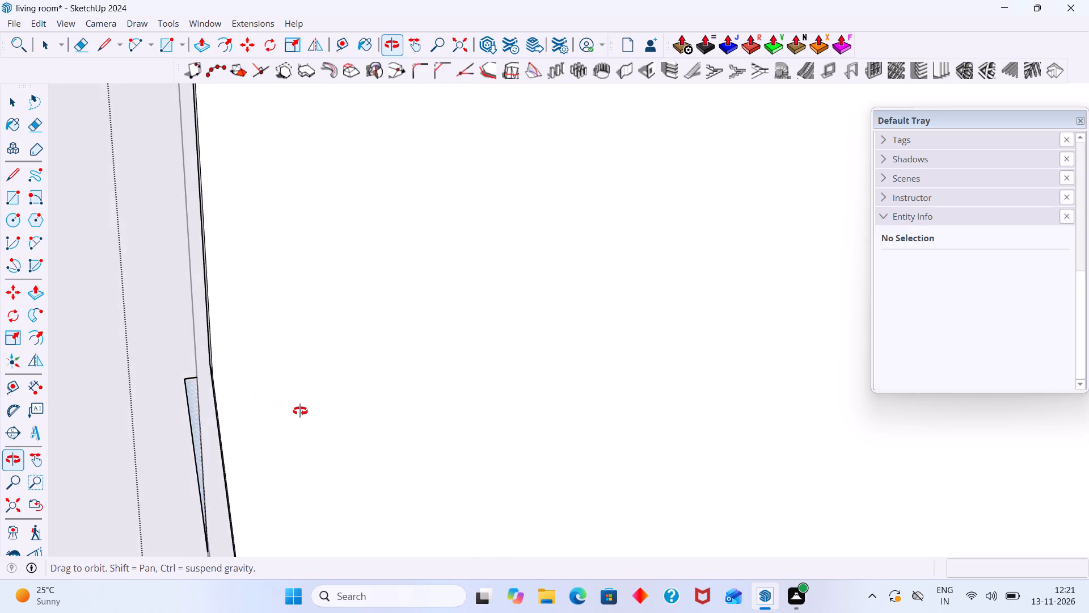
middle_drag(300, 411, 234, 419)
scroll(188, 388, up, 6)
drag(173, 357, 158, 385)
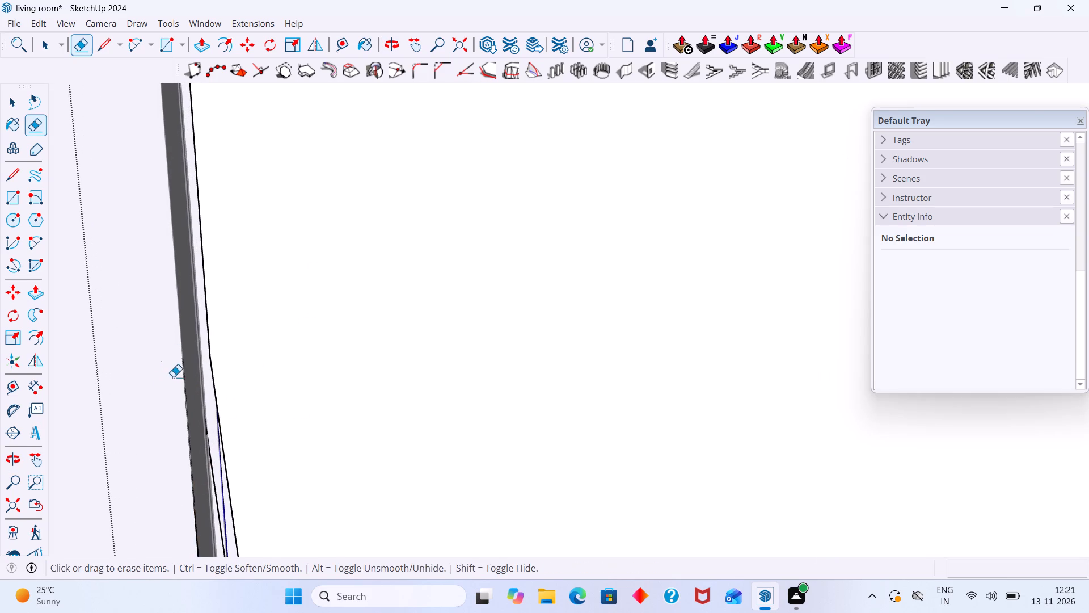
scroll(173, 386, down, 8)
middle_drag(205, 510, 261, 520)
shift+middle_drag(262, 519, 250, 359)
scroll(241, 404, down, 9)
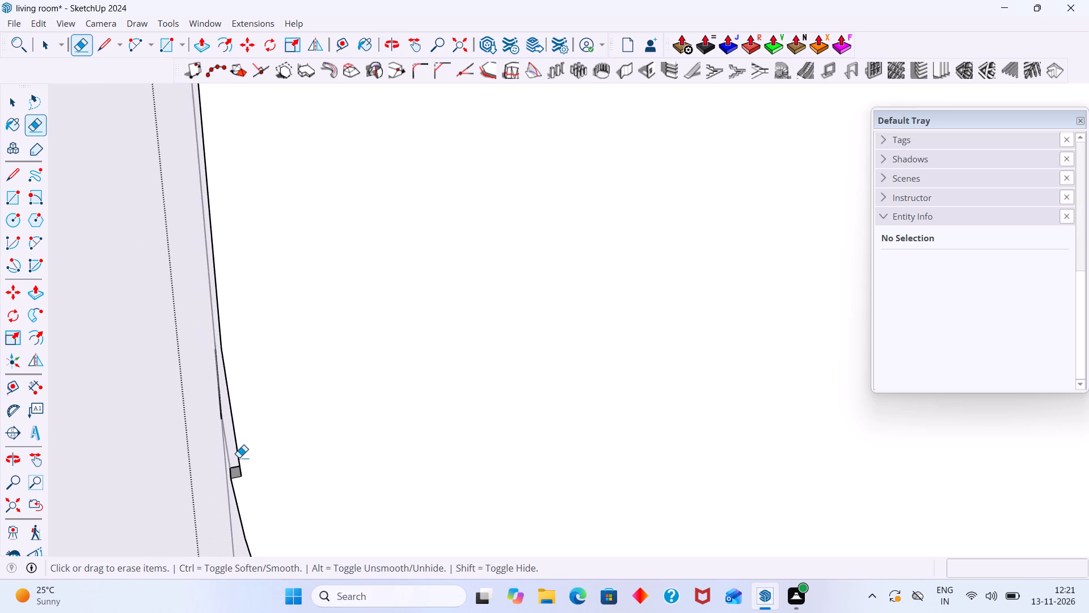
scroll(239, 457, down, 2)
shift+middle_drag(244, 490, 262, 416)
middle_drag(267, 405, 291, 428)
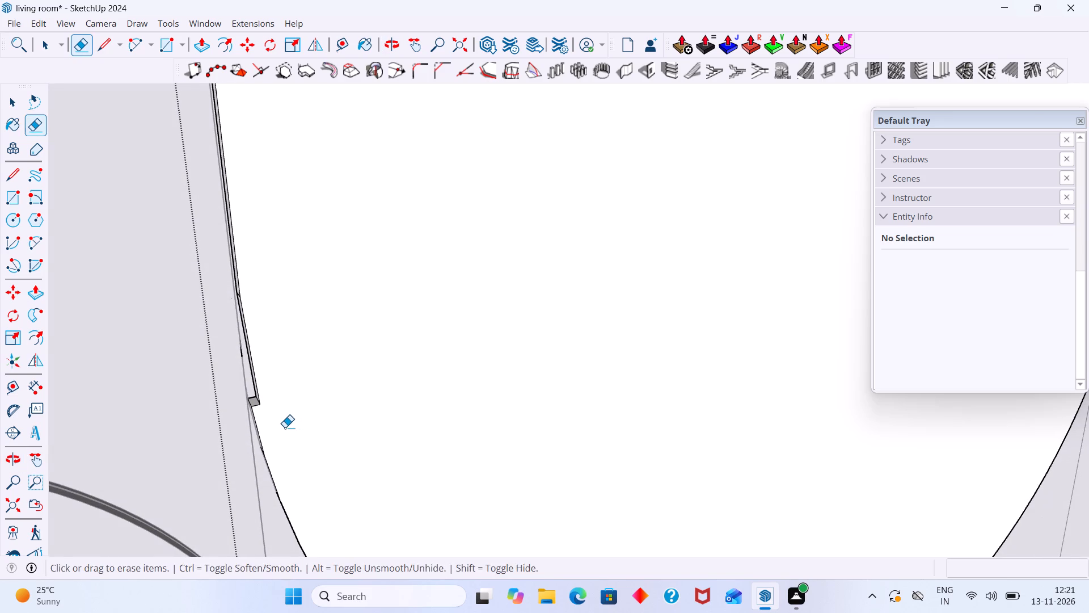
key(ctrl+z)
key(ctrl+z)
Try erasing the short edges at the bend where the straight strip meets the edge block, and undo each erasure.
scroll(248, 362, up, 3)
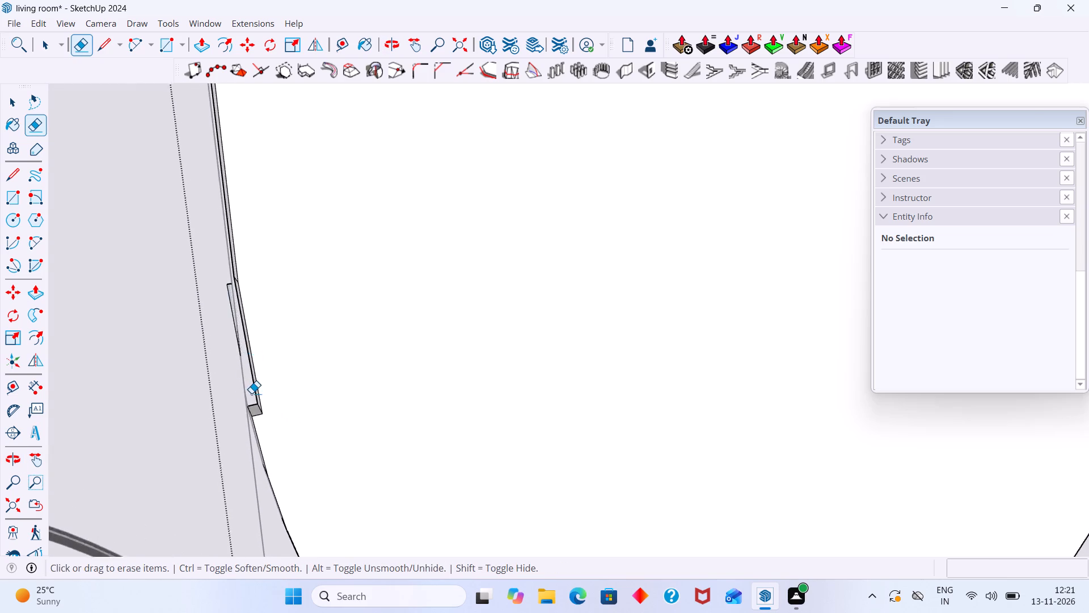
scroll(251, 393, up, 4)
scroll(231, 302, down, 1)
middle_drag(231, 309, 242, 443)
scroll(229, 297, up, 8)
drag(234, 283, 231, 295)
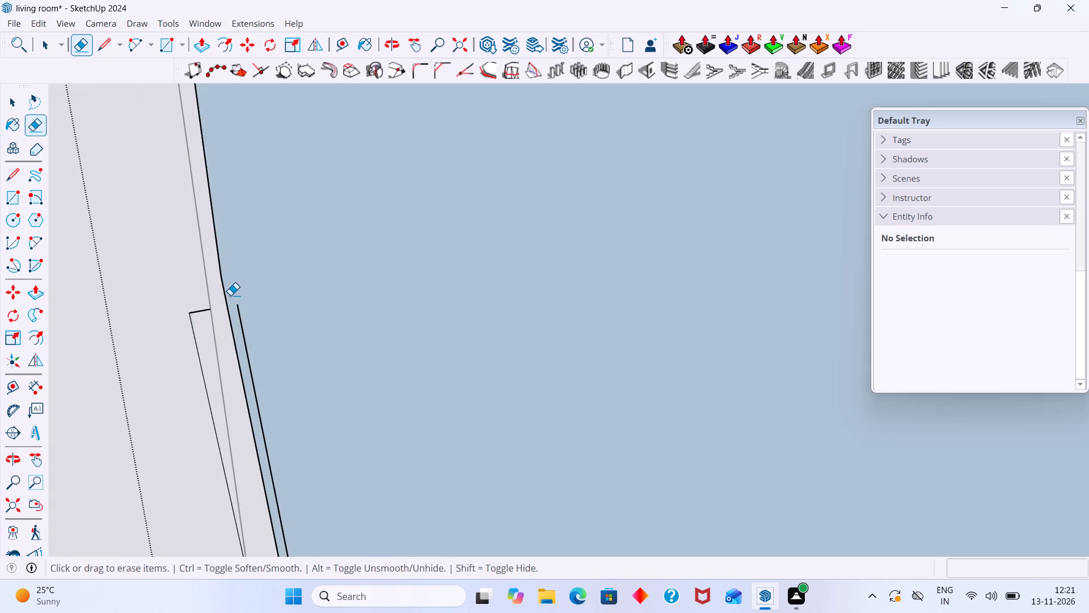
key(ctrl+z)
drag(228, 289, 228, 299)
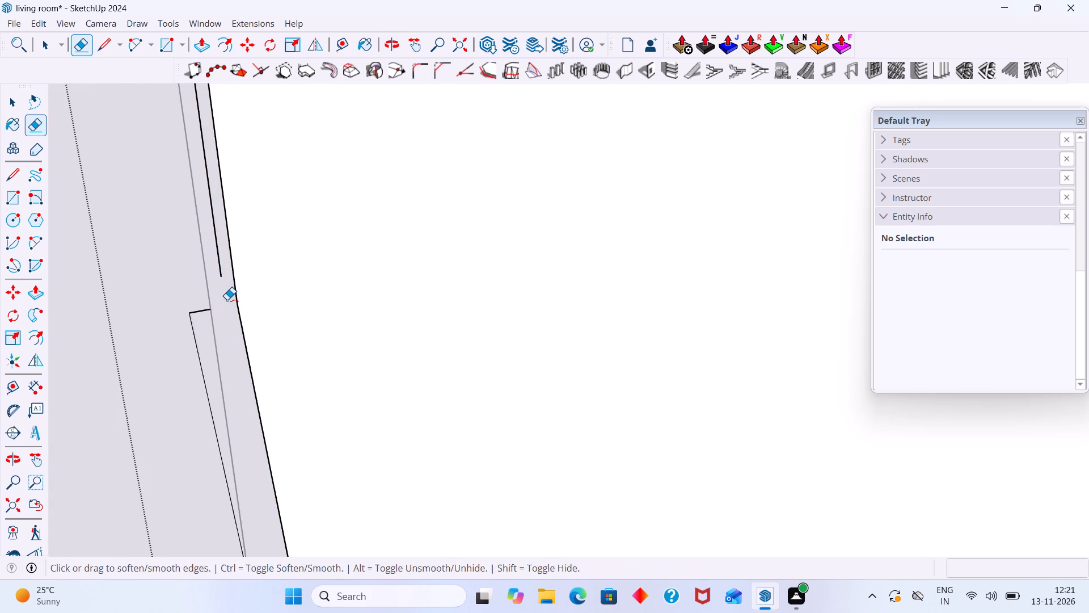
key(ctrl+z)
Erase the surplus flap's outer edges and the stray edges left at its lower end behind the side strip.
middle_drag(239, 325, 265, 321)
drag(204, 317, 189, 356)
scroll(199, 359, down, 8)
middle_drag(223, 408, 180, 407)
scroll(124, 448, up, 1)
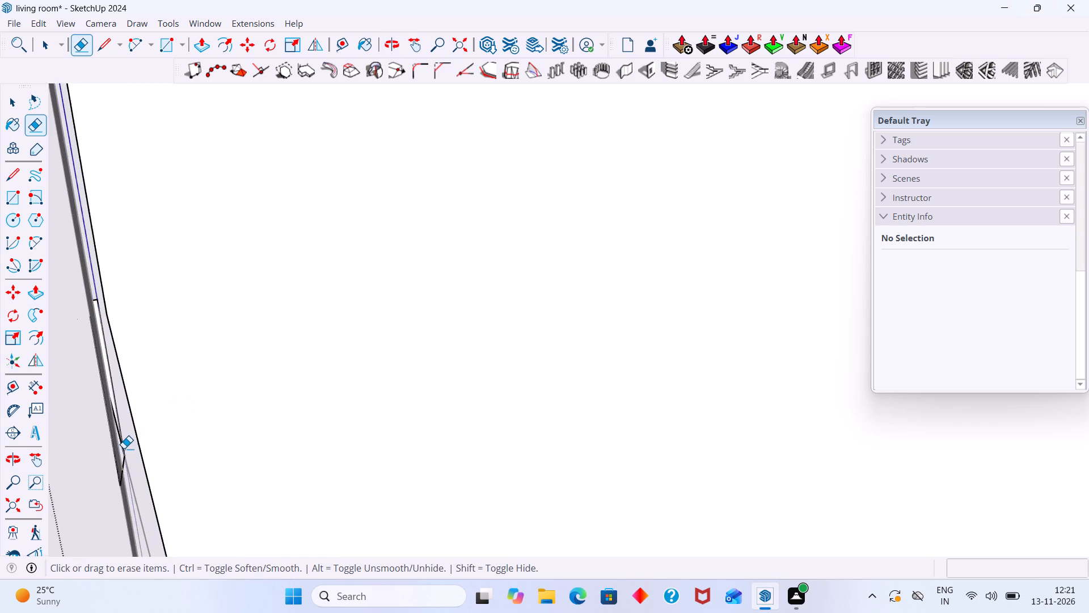
scroll(124, 448, up, 8)
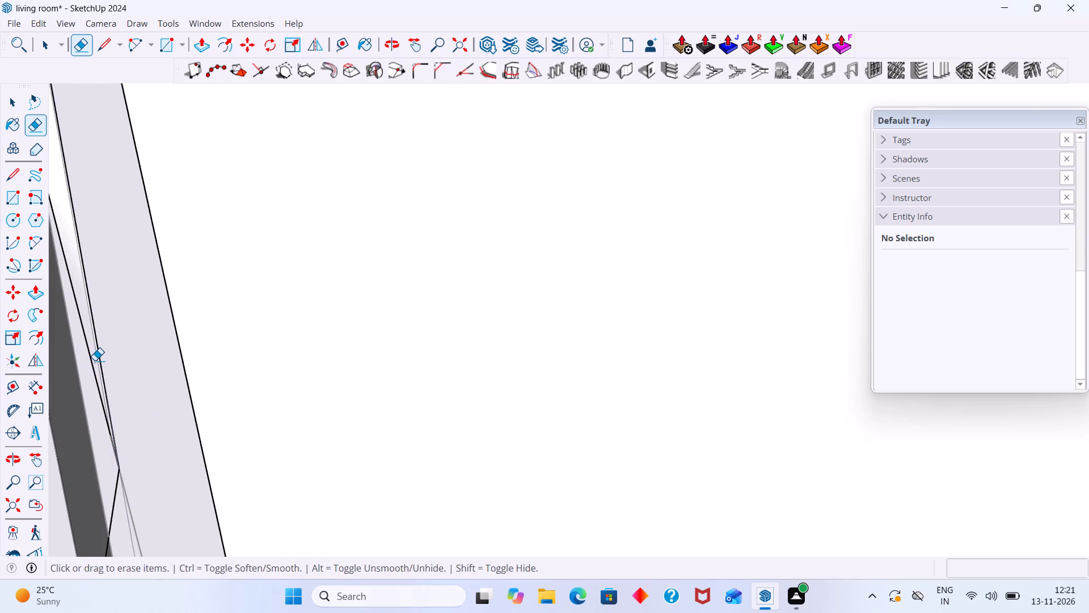
click(95, 359)
click(91, 362)
click(115, 496)
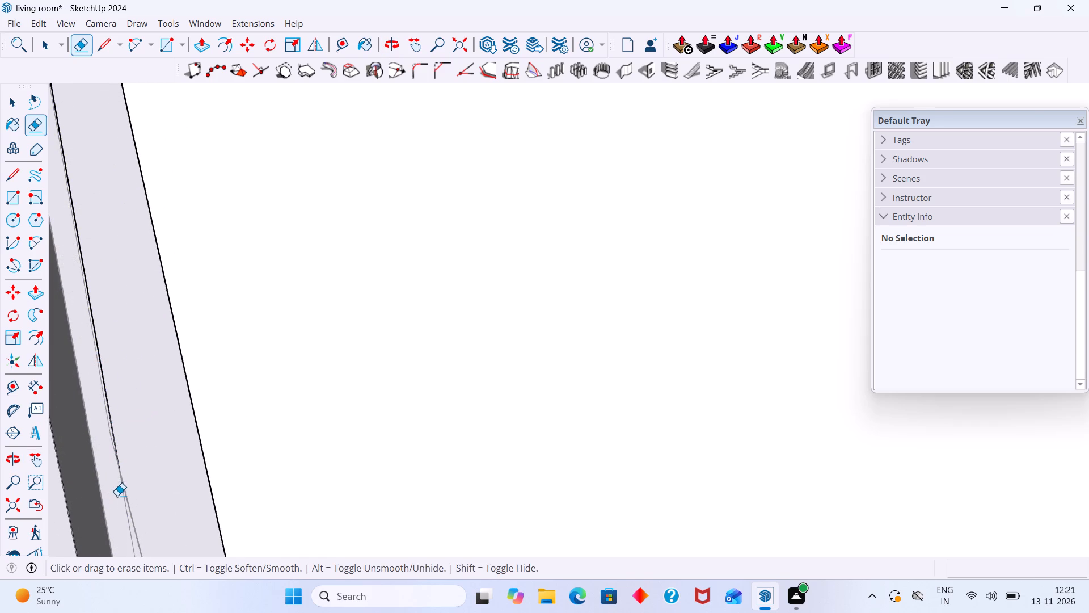
scroll(117, 494, down, 4)
scroll(117, 474, up, 1)
scroll(117, 473, down, 10)
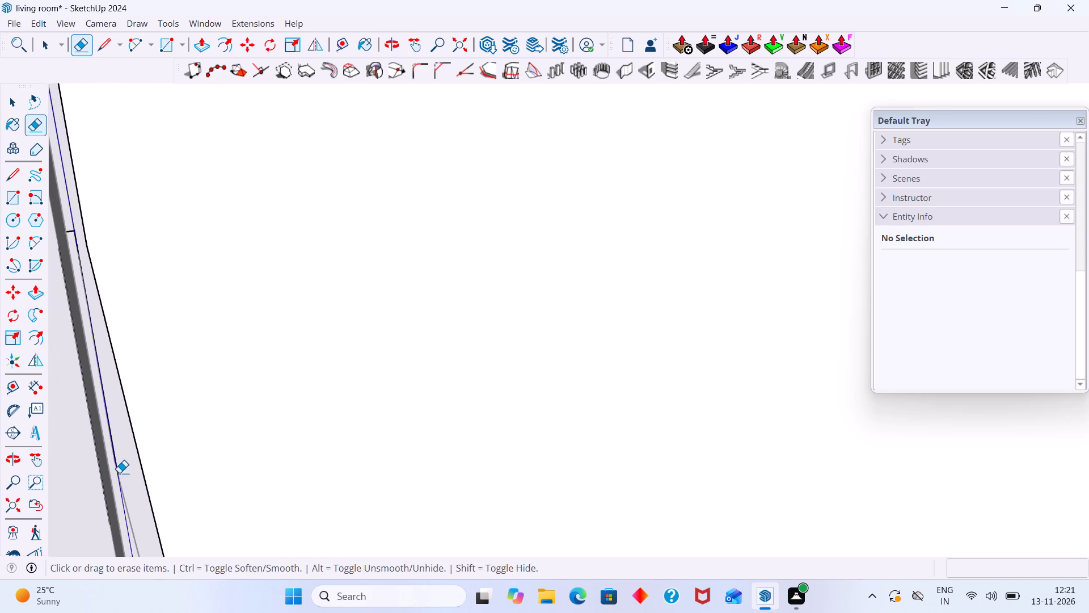
scroll(119, 473, down, 14)
scroll(146, 519, down, 2)
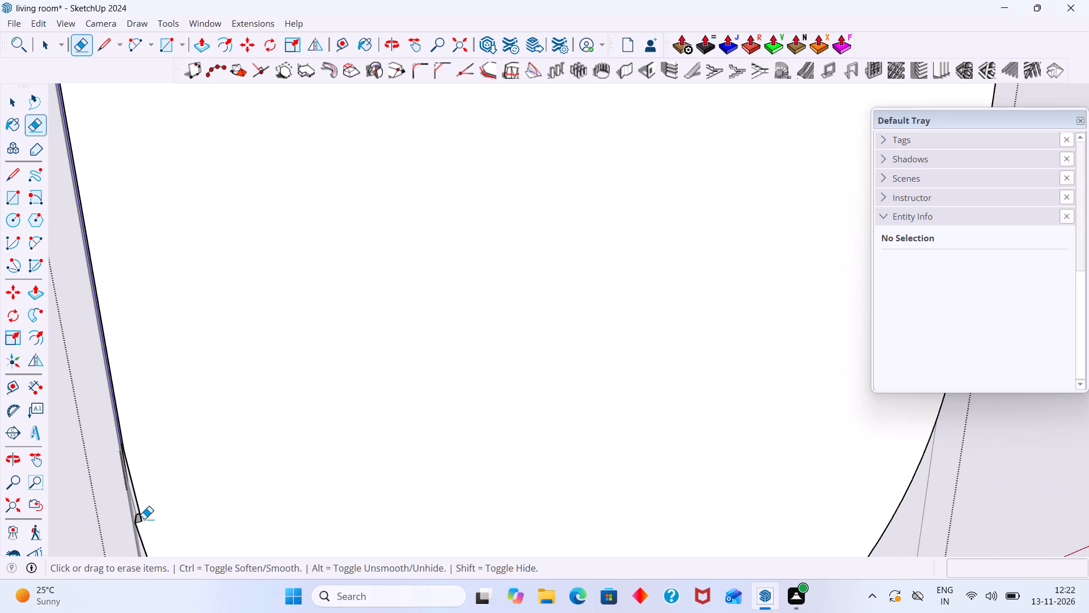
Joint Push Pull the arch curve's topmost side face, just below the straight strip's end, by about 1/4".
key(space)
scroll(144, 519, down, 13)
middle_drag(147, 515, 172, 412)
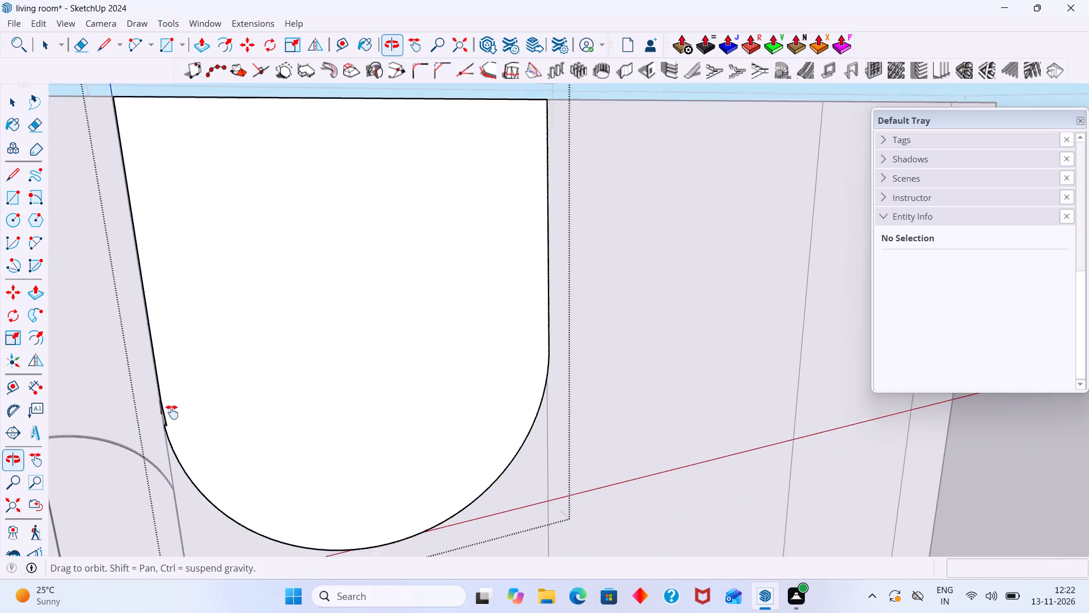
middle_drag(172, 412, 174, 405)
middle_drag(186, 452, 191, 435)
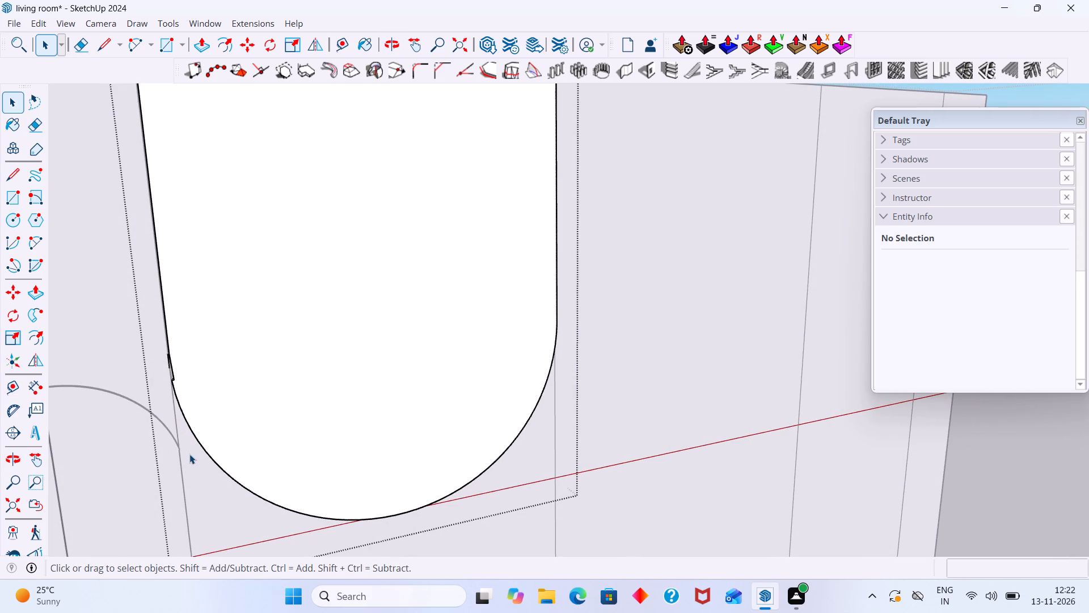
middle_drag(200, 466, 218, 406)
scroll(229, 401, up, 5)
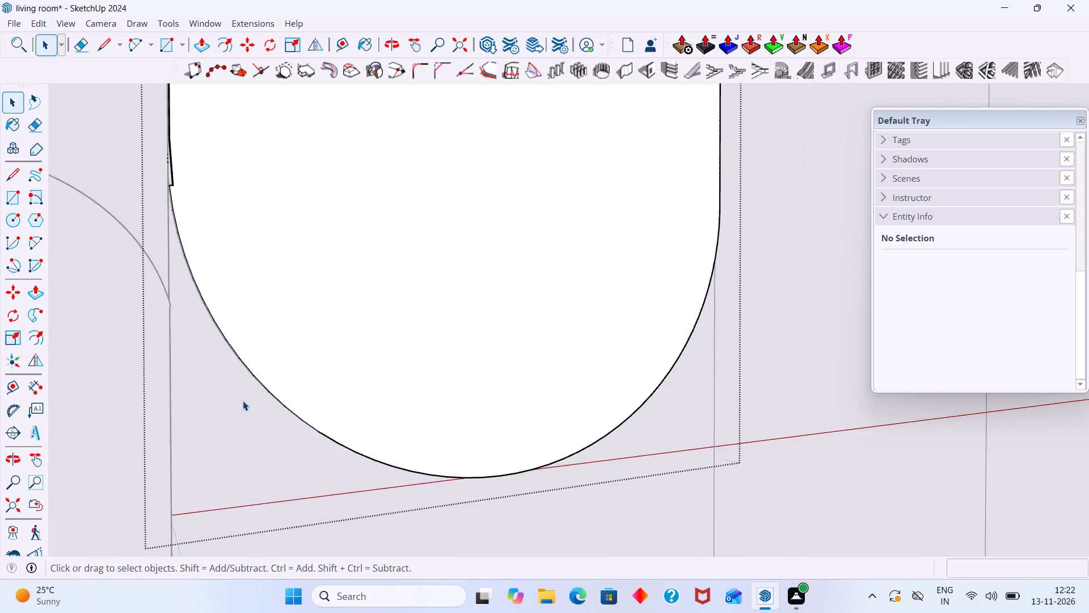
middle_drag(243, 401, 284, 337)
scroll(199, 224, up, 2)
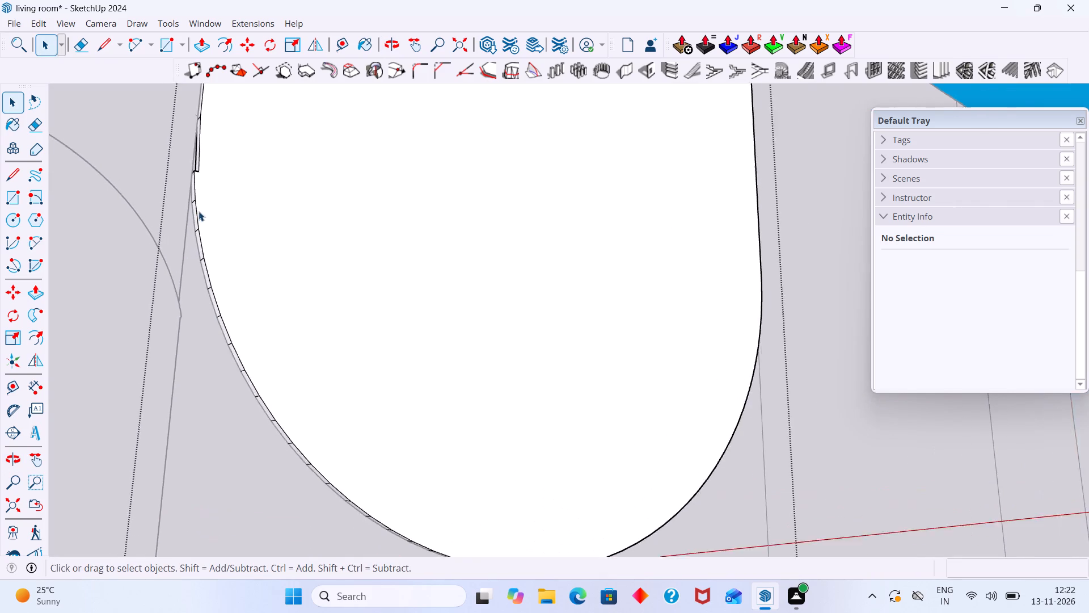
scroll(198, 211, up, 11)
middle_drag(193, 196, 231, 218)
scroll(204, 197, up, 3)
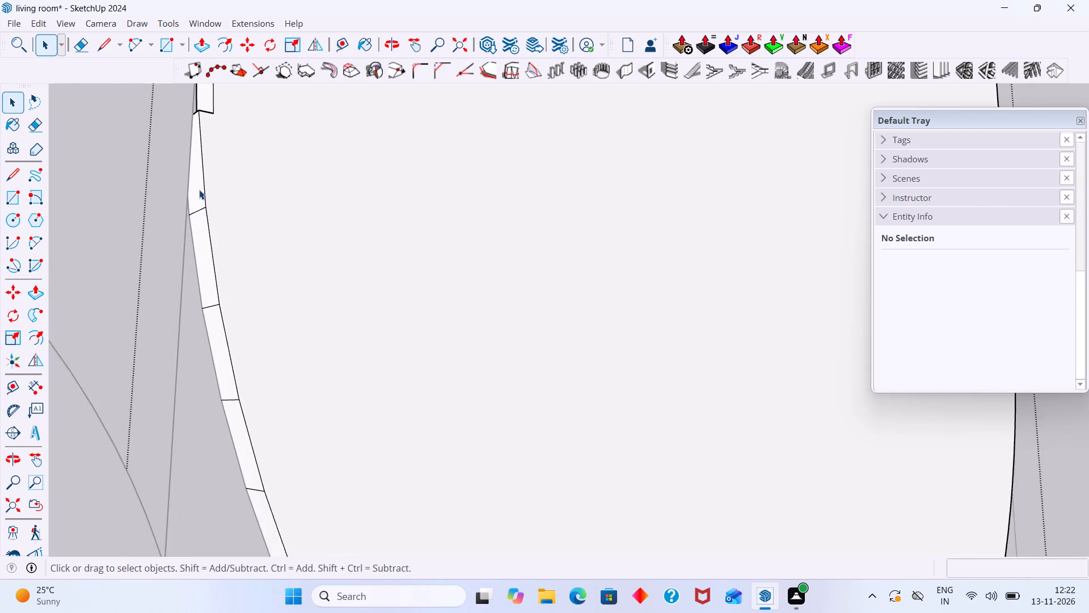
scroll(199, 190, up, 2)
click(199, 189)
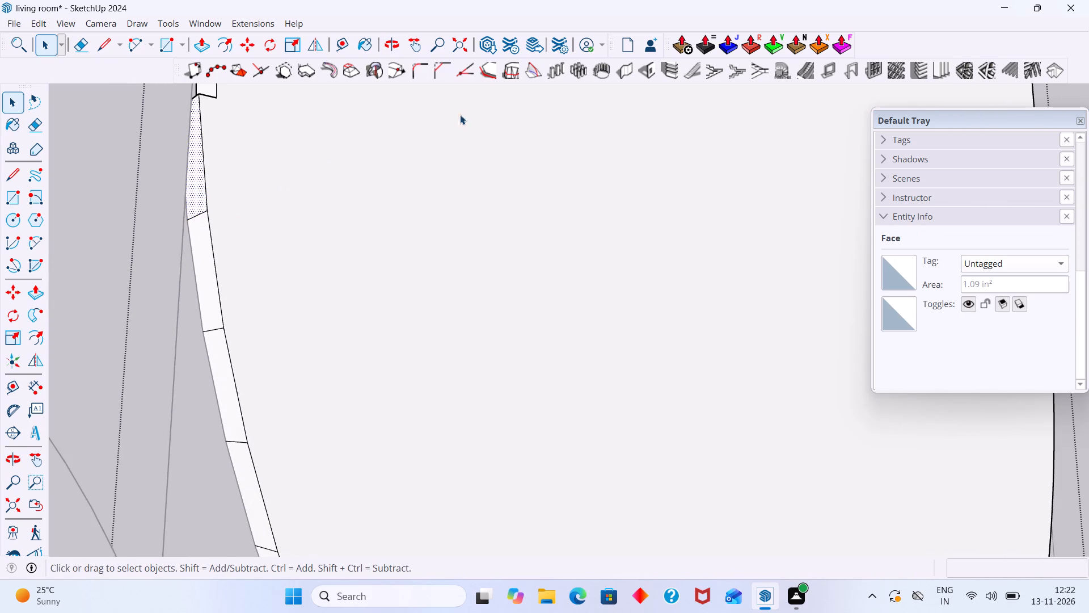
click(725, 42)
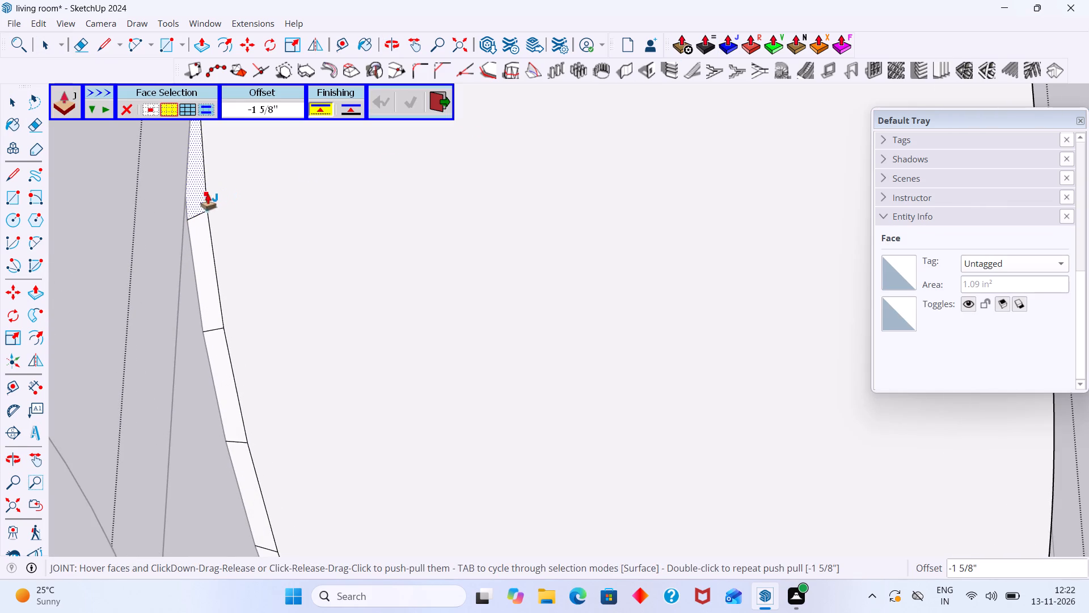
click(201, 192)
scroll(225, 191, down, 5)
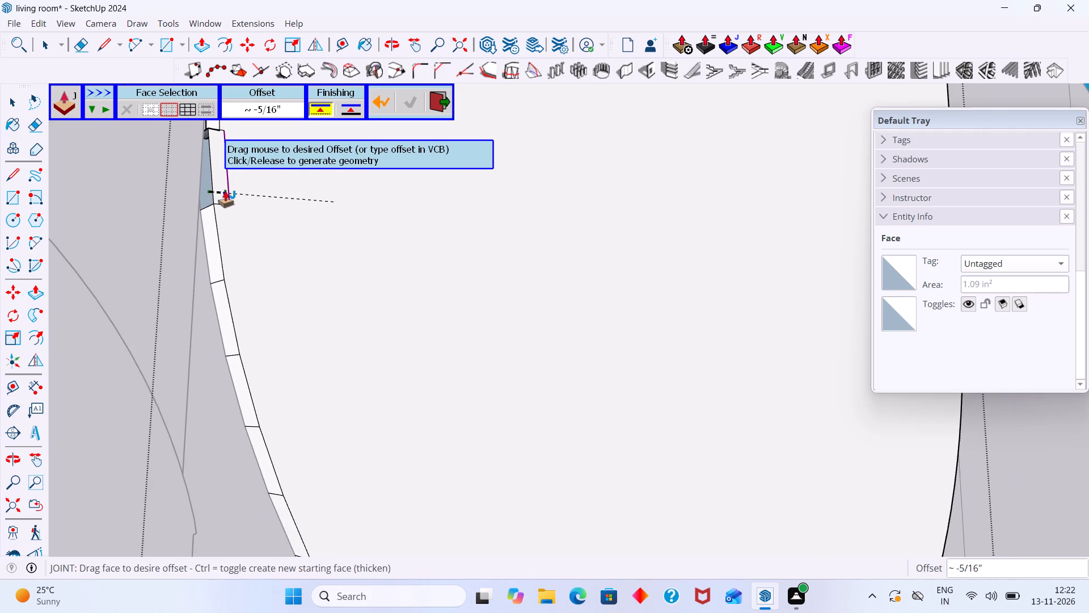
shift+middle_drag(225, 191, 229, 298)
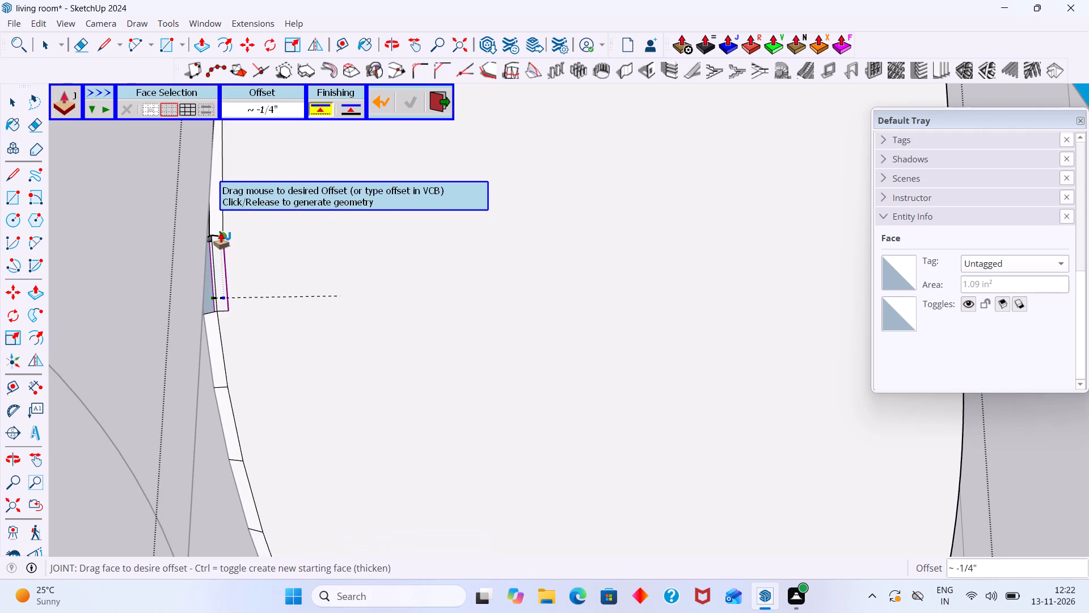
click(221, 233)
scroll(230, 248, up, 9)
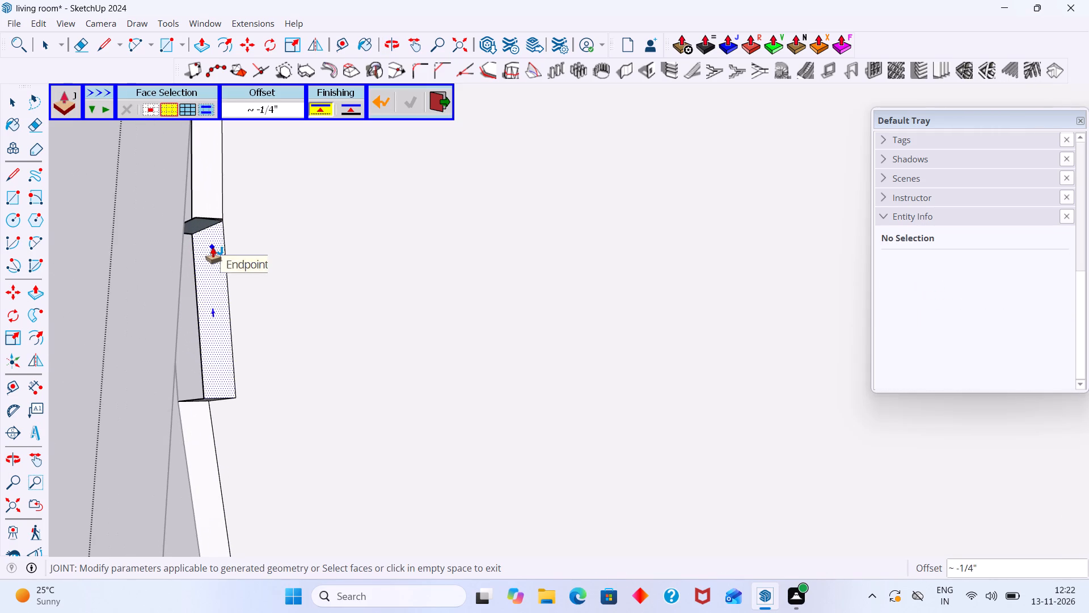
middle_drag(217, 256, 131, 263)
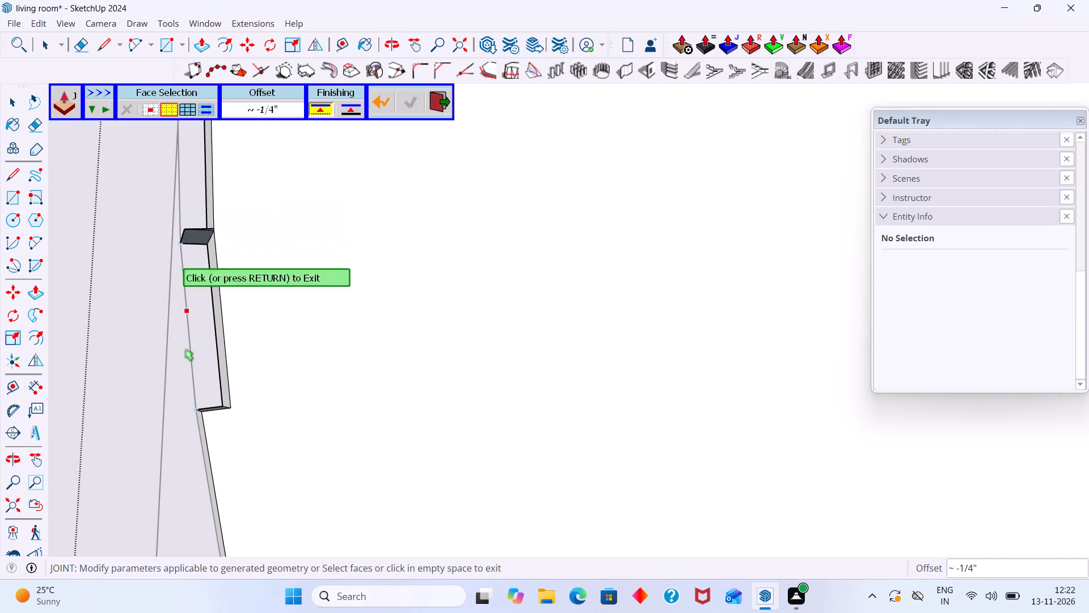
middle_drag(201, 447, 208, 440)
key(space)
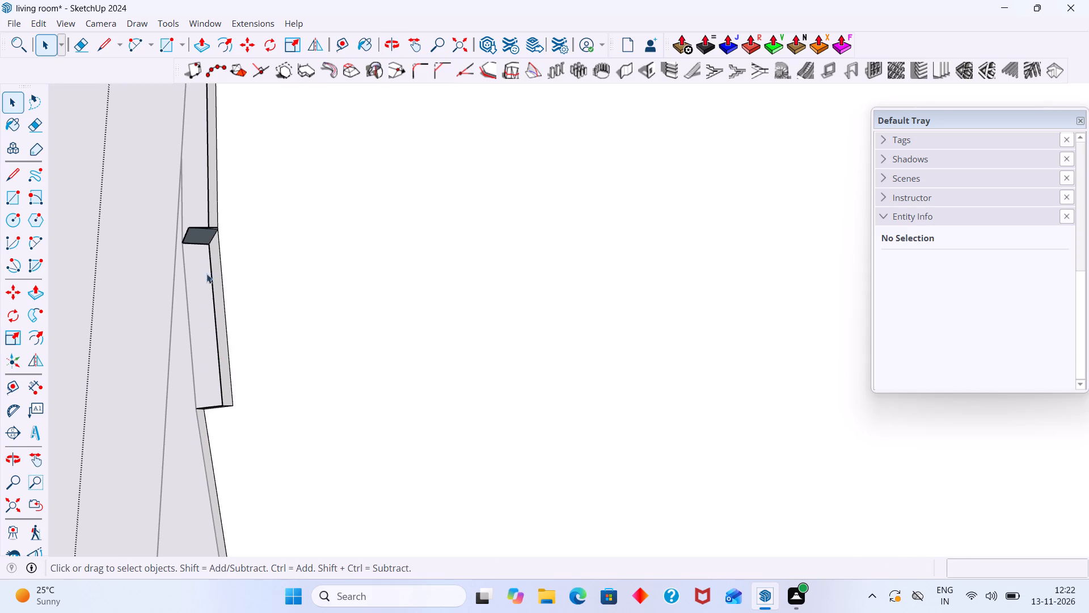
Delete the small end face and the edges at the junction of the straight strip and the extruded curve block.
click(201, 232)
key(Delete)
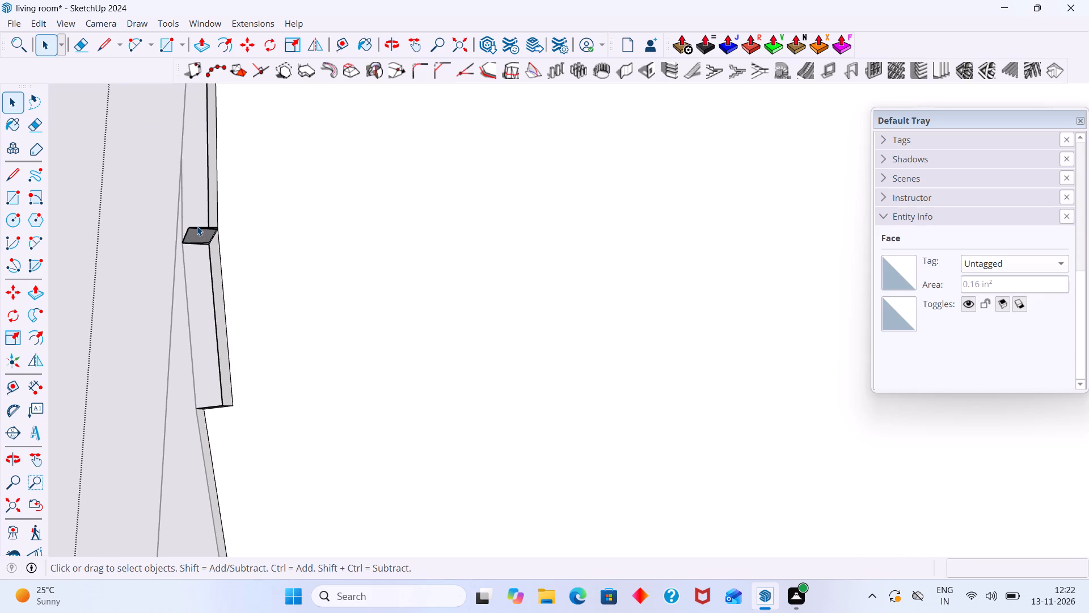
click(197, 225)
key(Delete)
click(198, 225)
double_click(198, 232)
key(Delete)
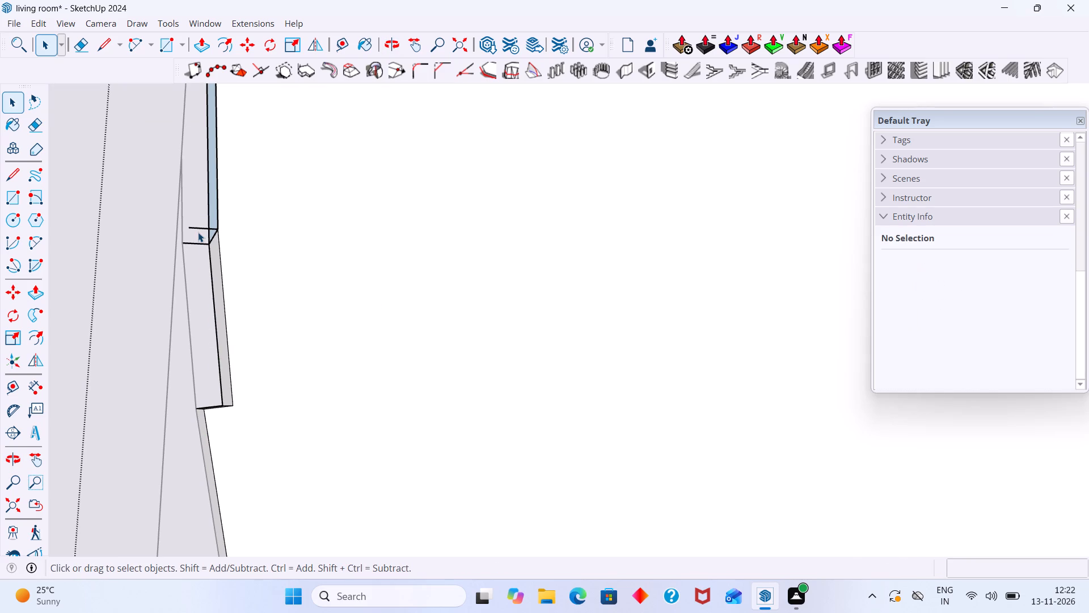
Undo the block extrusion and the earlier edge-strip edits back to the plain arched outline, and attempt one redo.
key(ctrl+z)
key(ctrl+z)
key(ctrl+z)
key(ctrl+z)
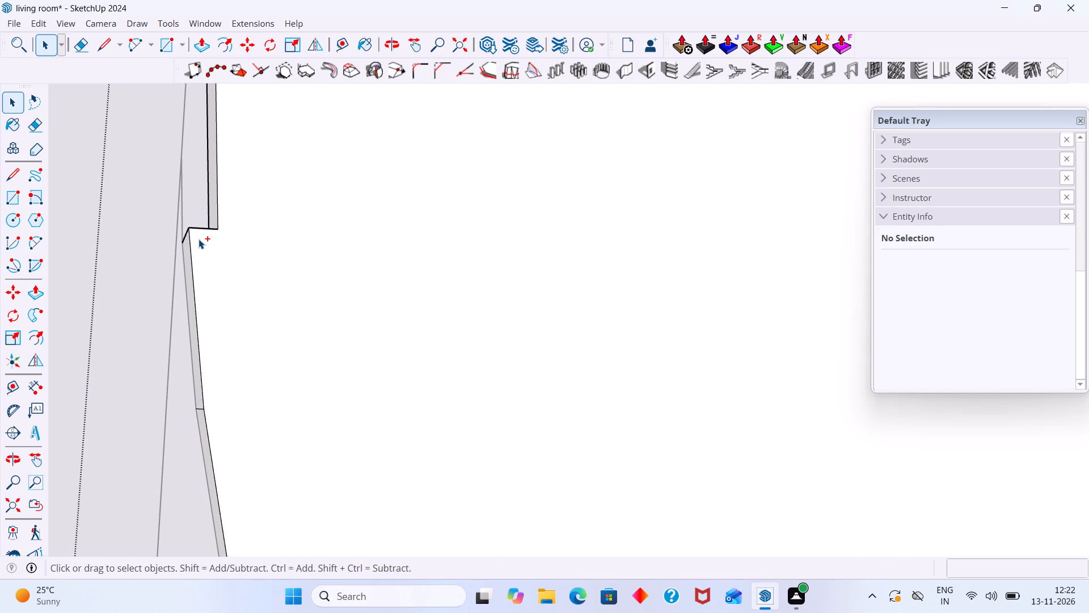
key(ctrl+z)
key(ctrl+z)
key(ctrl+z)
key(ctrl+z)
key(ctrl+z)
key(ctrl+z)
key(ctrl+z)
key(ctrl+z)
key(ctrl+z)
key(ctrl+z)
key(ctrl+z)
key(ctrl+z)
key(ctrl+z)
key(ctrl+z)
key(ctrl+z)
key(ctrl+z)
key(ctrl+z)
scroll(205, 247, up, 1)
scroll(205, 249, down, 6)
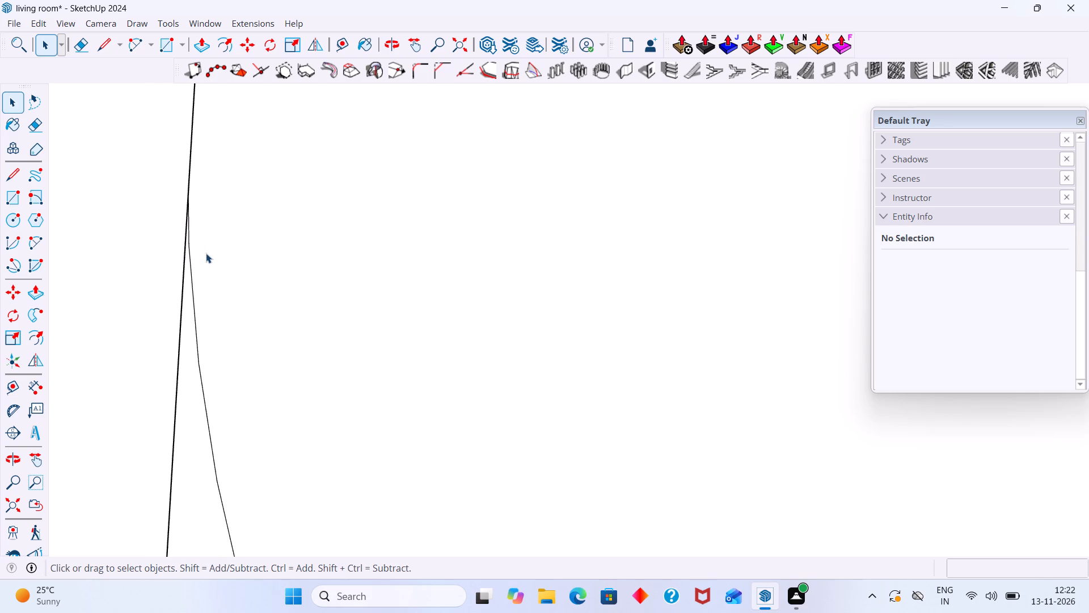
scroll(206, 253, down, 20)
scroll(206, 253, down, 12)
middle_drag(290, 283, 239, 511)
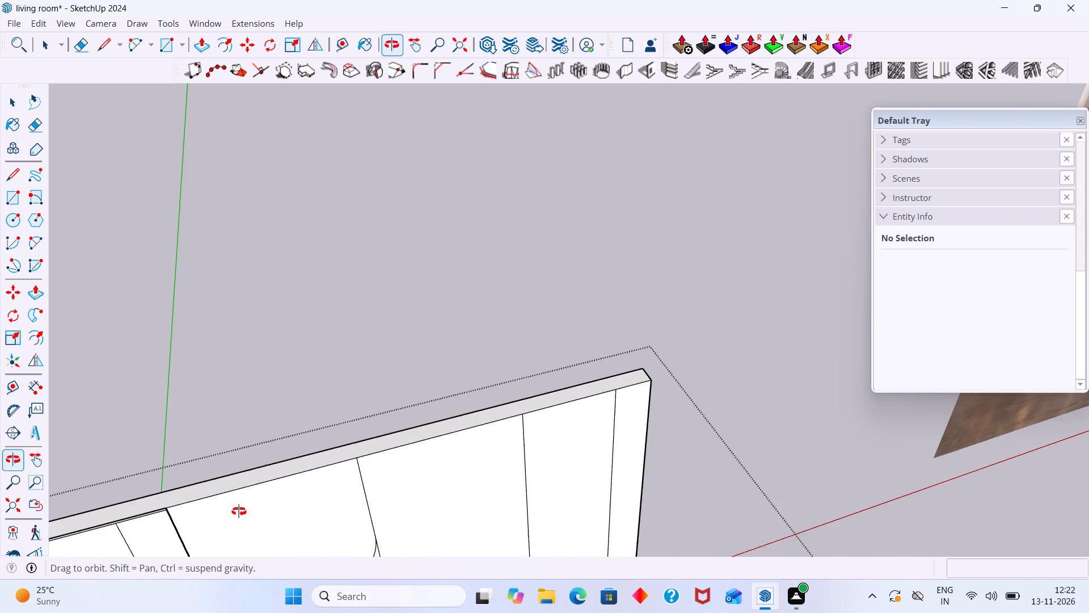
middle_drag(239, 511, 238, 513)
shift+middle_drag(241, 506, 226, 364)
key(ctrl+y)
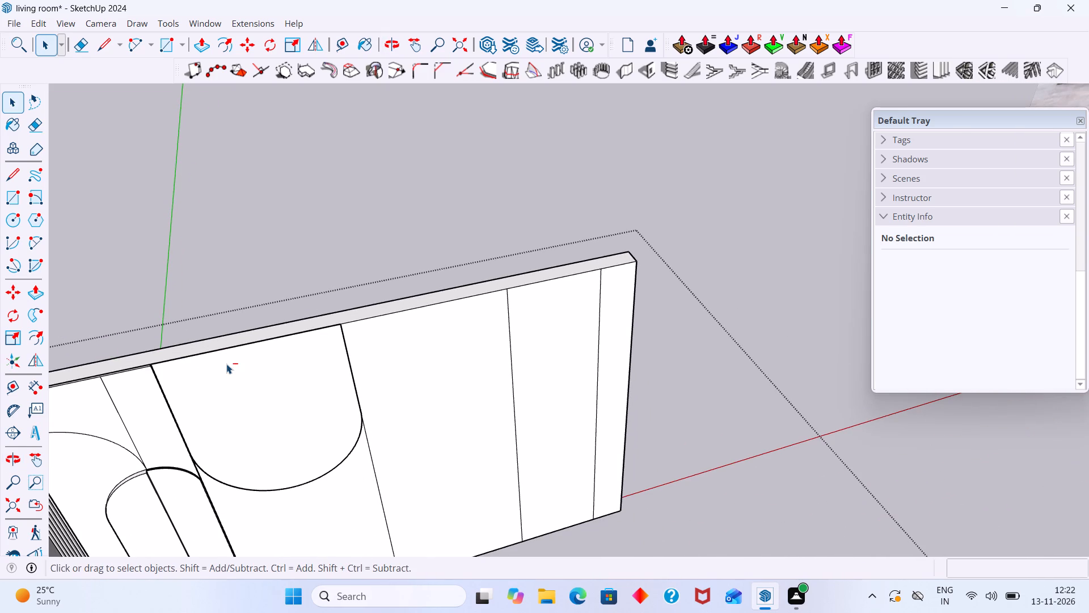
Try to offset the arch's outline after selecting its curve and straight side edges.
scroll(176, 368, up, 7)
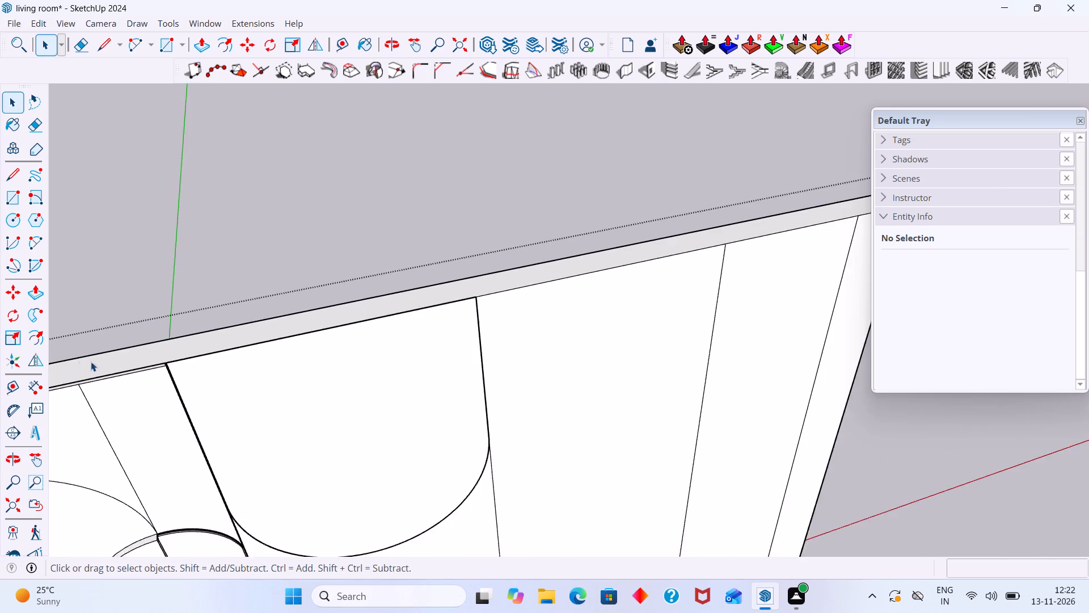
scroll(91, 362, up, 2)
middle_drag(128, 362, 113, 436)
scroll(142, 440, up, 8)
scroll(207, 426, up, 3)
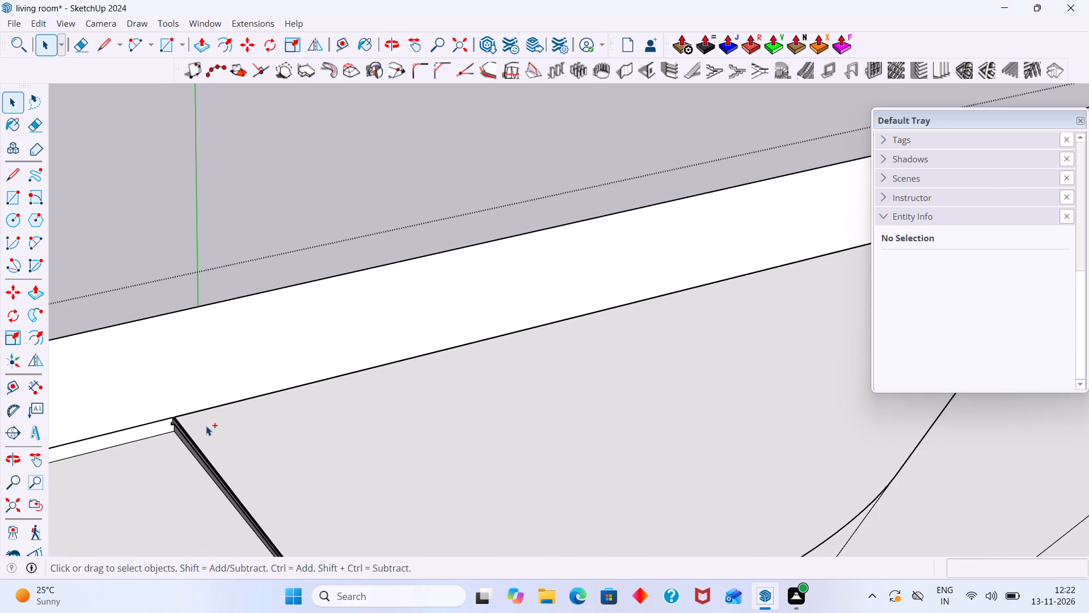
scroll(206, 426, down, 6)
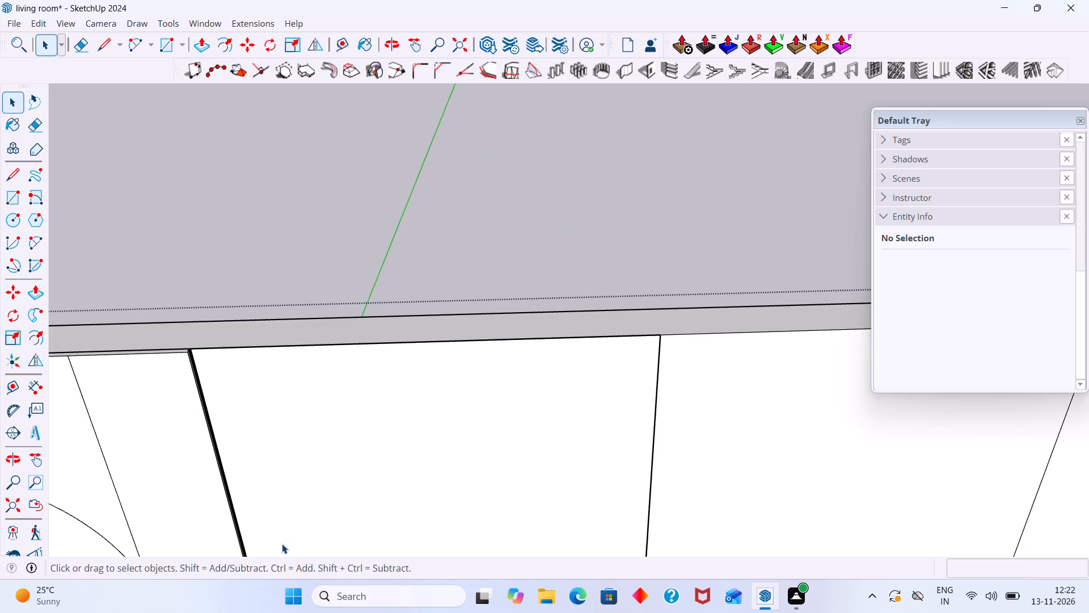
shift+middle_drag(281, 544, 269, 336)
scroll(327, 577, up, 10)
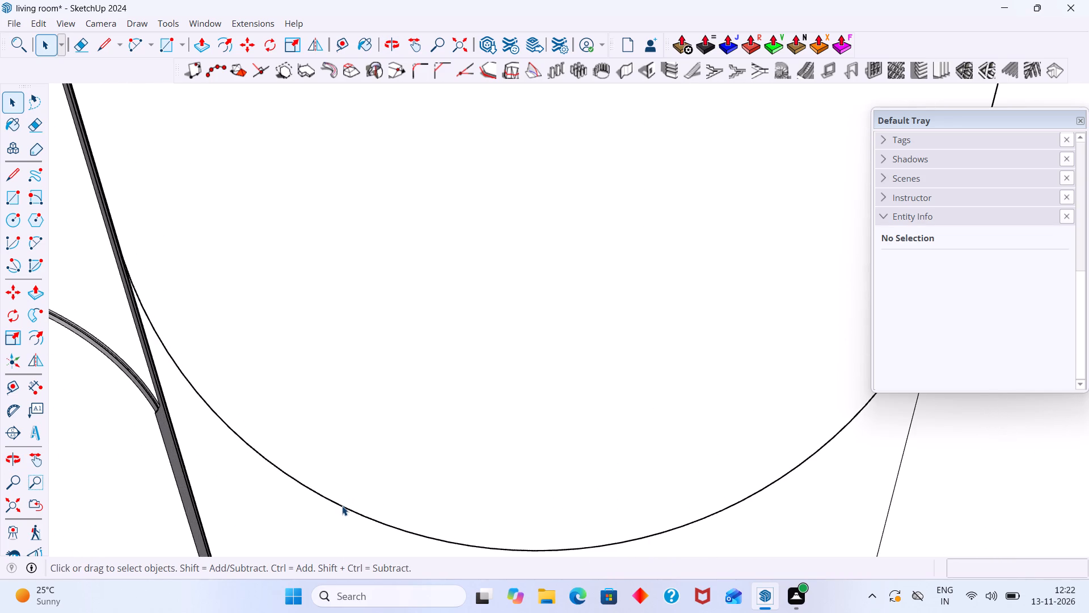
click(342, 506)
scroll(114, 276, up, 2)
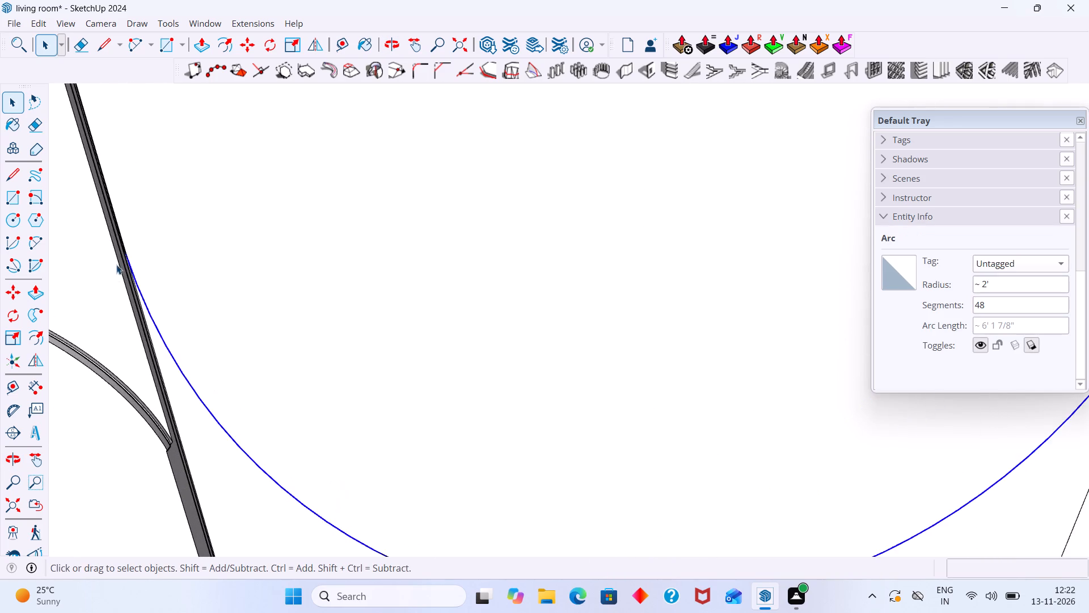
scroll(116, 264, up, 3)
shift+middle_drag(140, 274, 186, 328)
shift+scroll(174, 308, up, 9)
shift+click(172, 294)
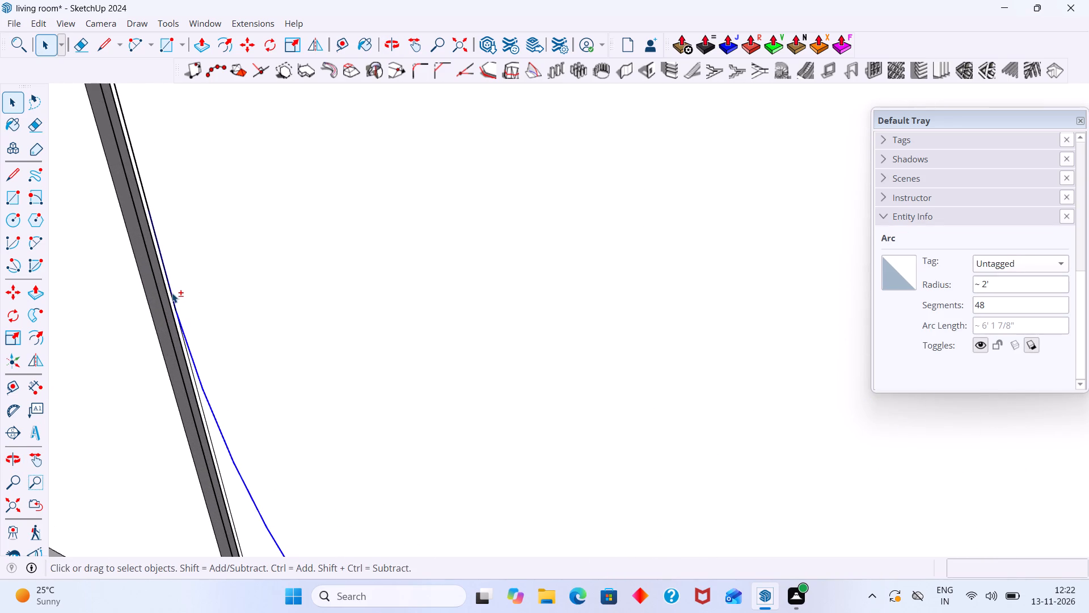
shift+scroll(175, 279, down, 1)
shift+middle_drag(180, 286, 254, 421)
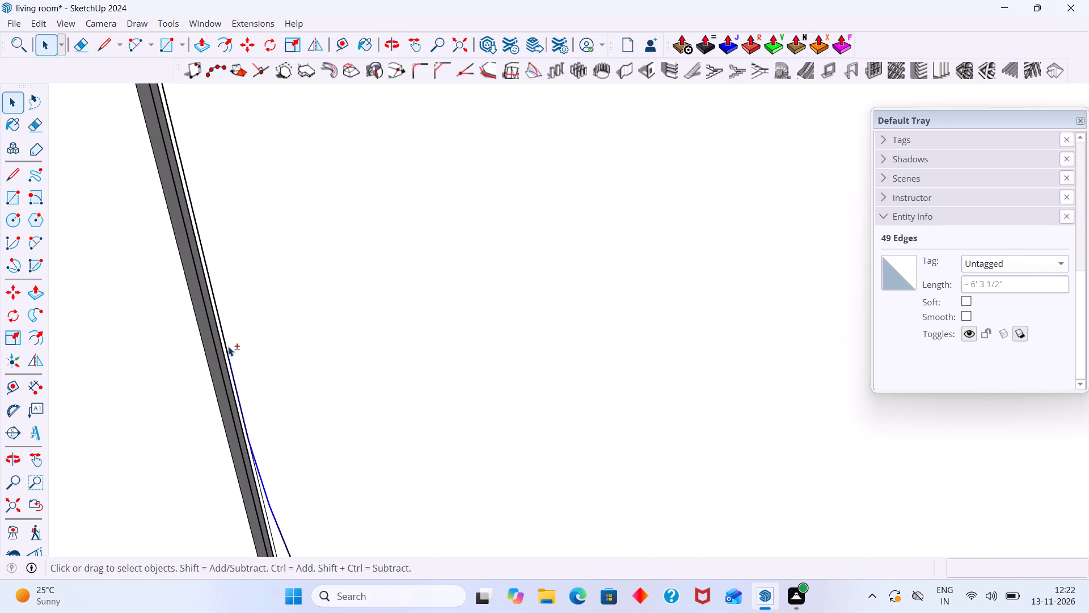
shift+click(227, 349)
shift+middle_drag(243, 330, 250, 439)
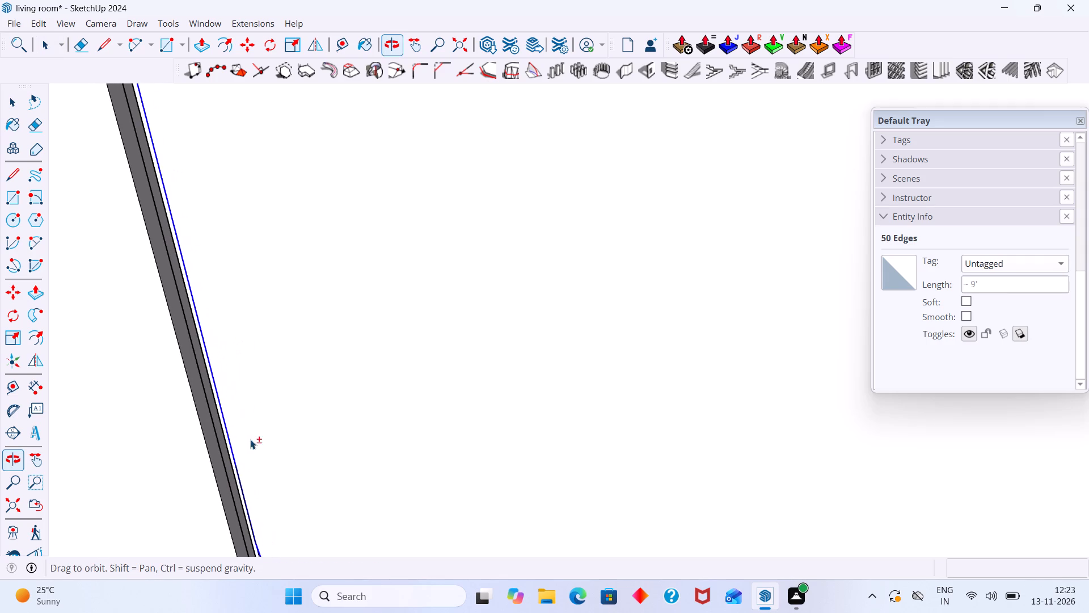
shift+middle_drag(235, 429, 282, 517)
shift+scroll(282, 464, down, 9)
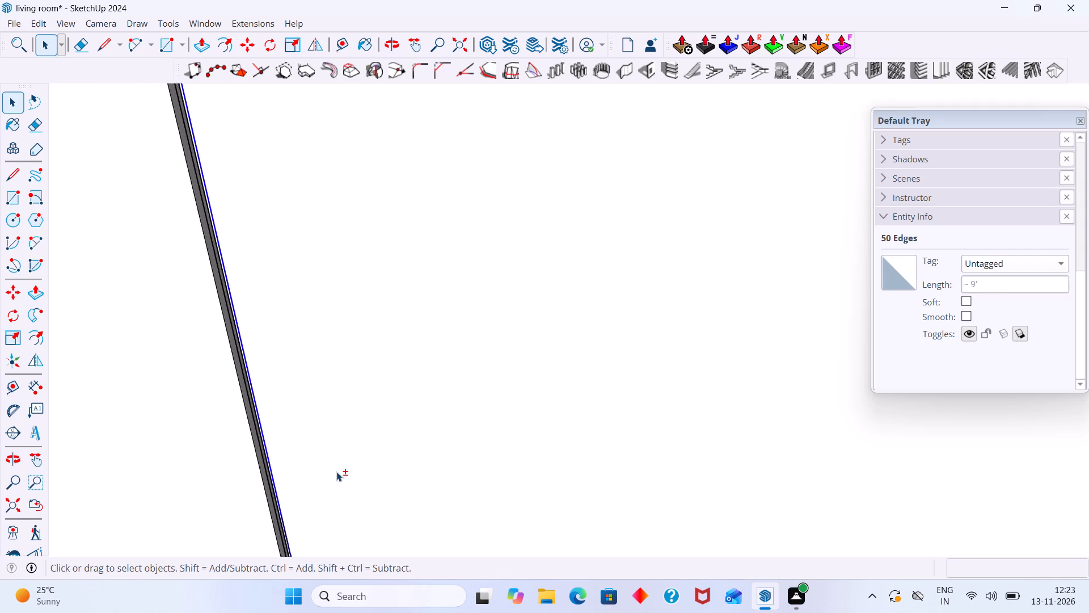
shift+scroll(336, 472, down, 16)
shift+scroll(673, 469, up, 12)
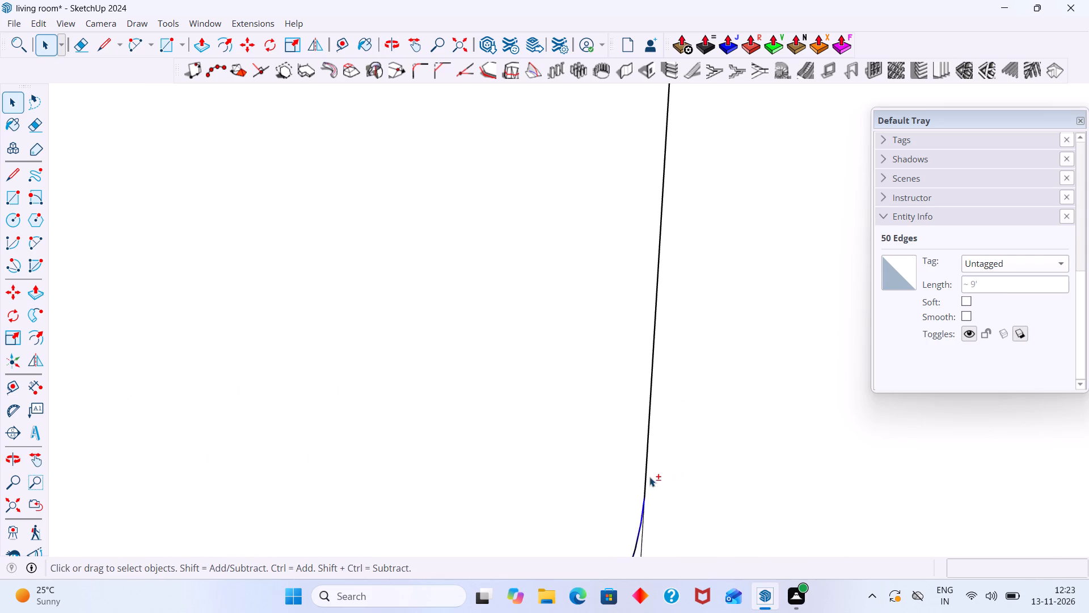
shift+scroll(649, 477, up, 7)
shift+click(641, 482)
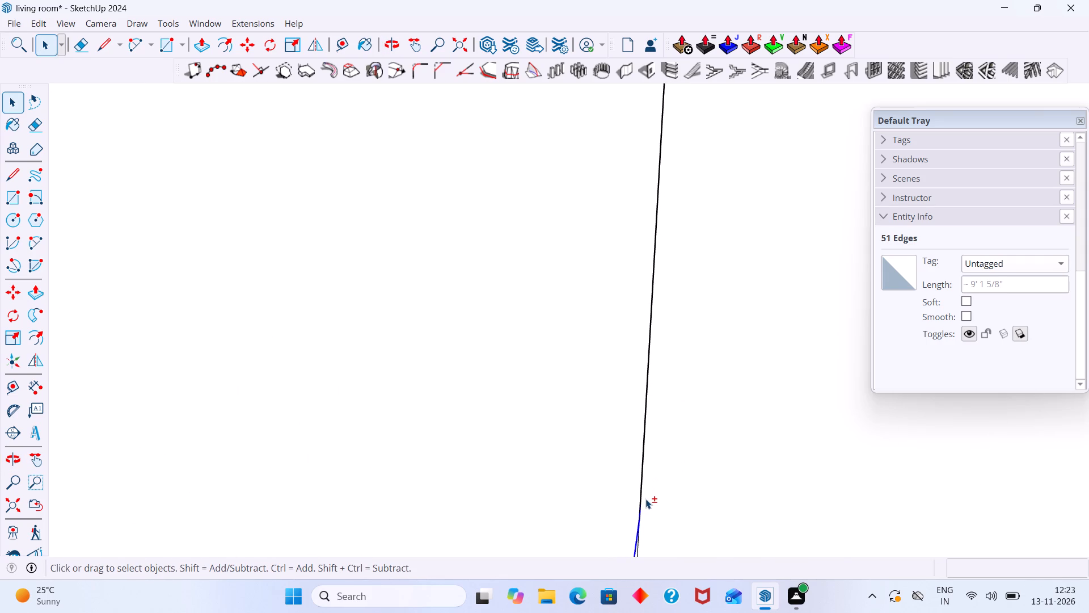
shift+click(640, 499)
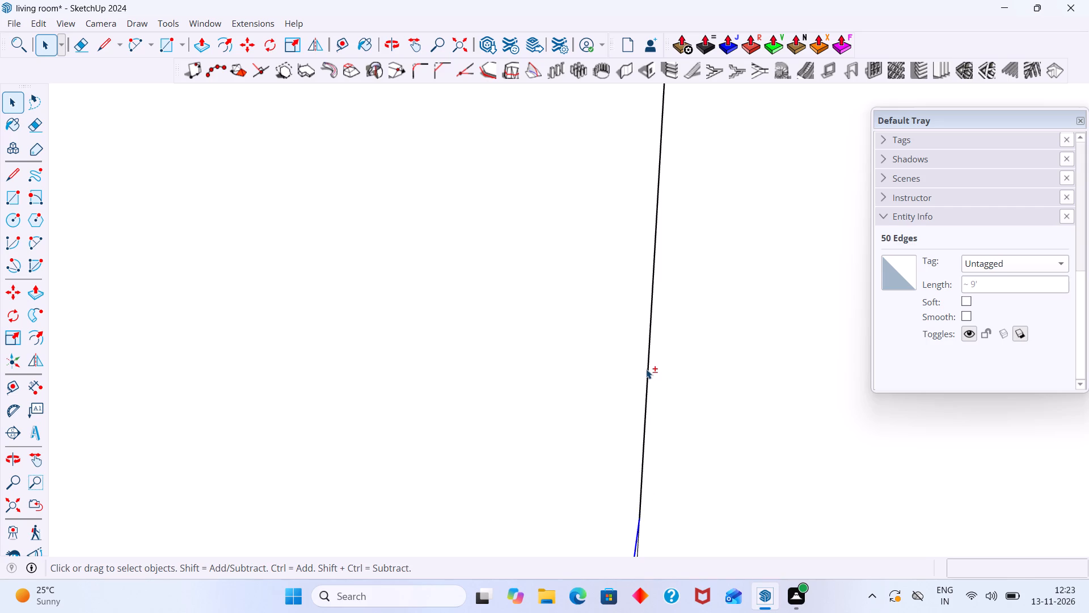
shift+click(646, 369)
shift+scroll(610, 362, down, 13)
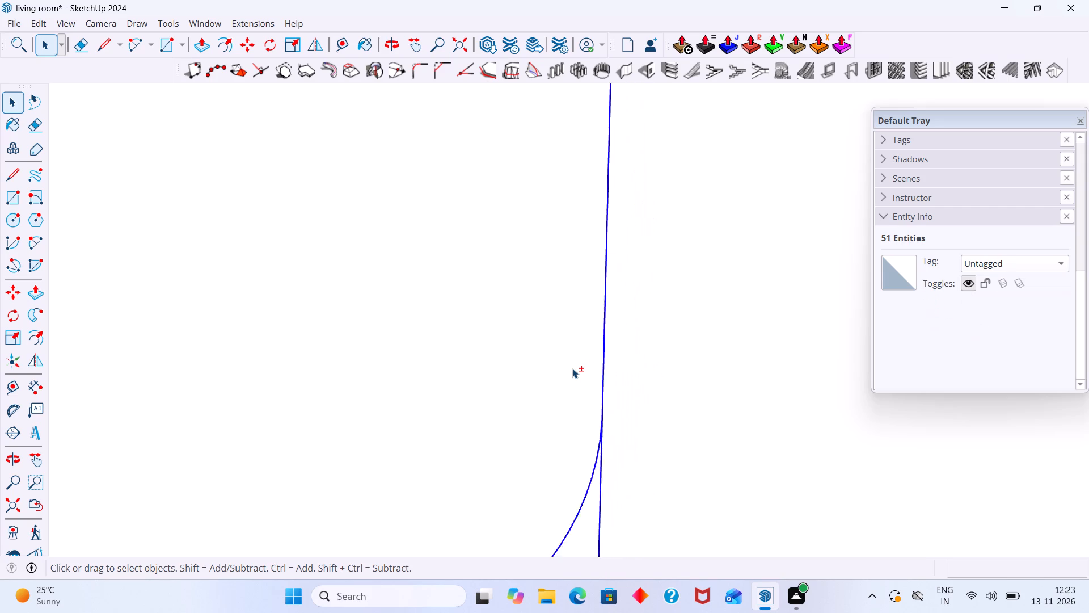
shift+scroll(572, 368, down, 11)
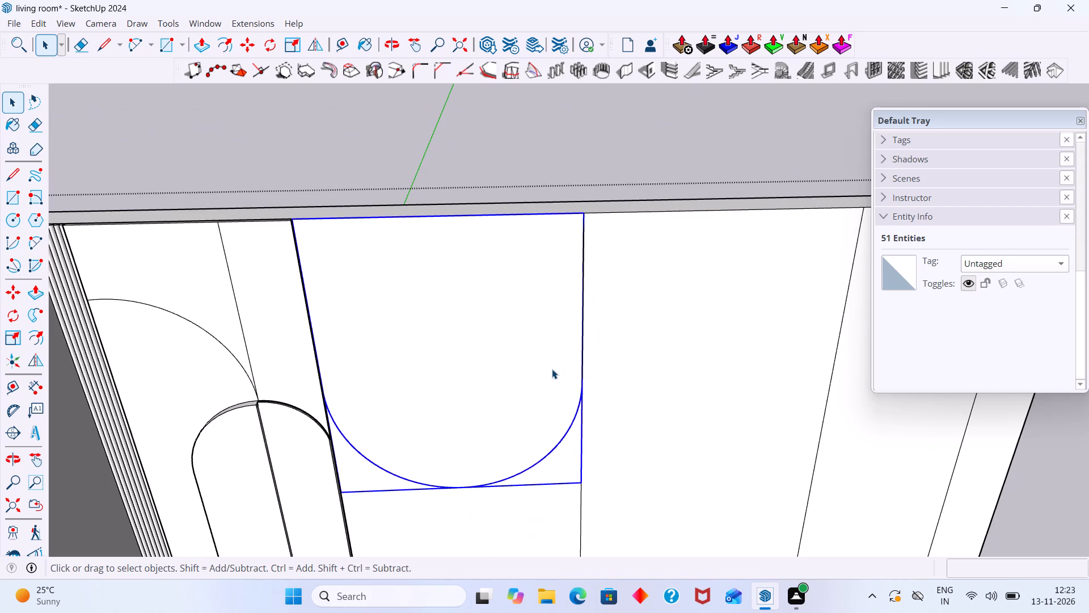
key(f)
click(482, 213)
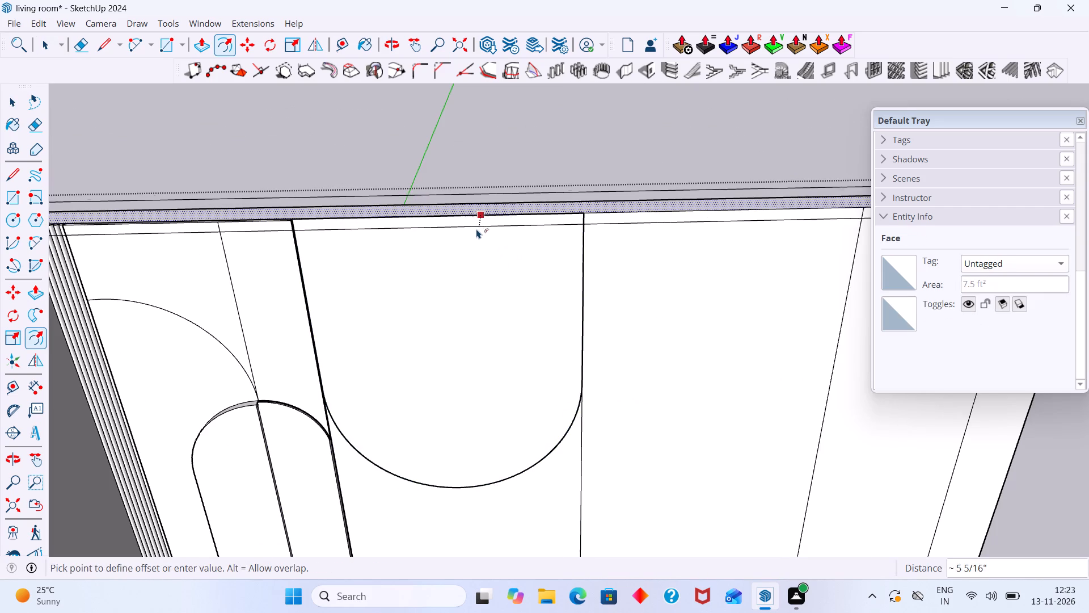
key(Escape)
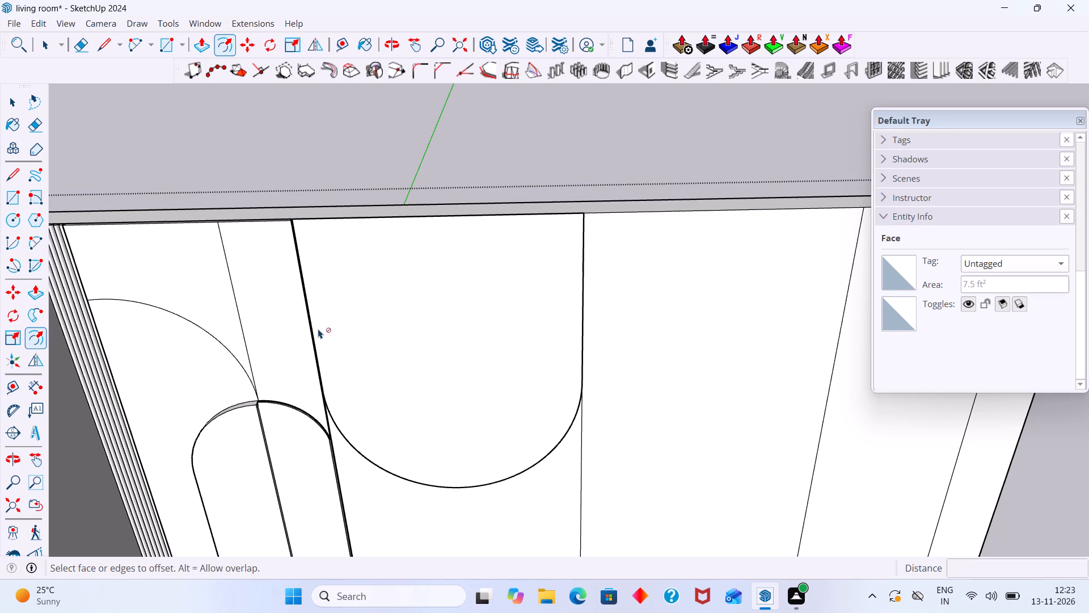
Offset the arched panel's curved edge inward by about 5/8".
key(space)
click(373, 463)
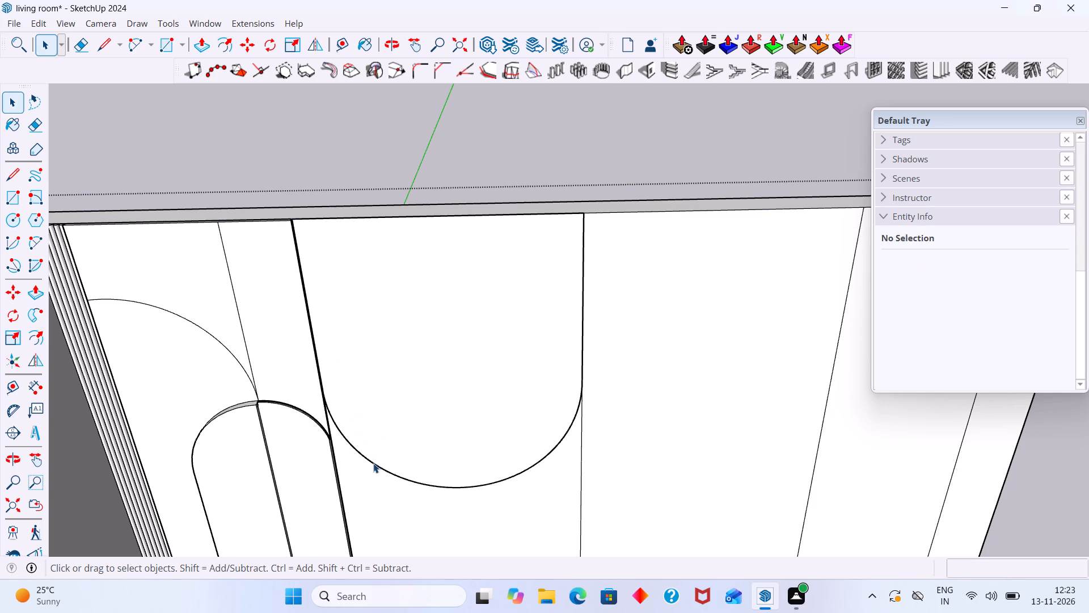
key(f)
click(375, 463)
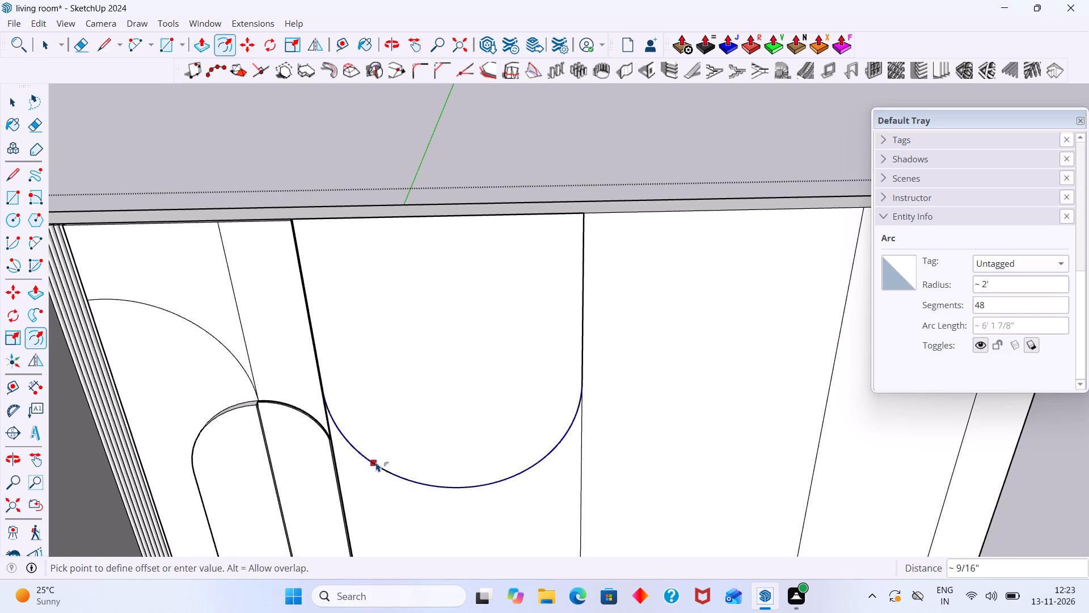
click(379, 447)
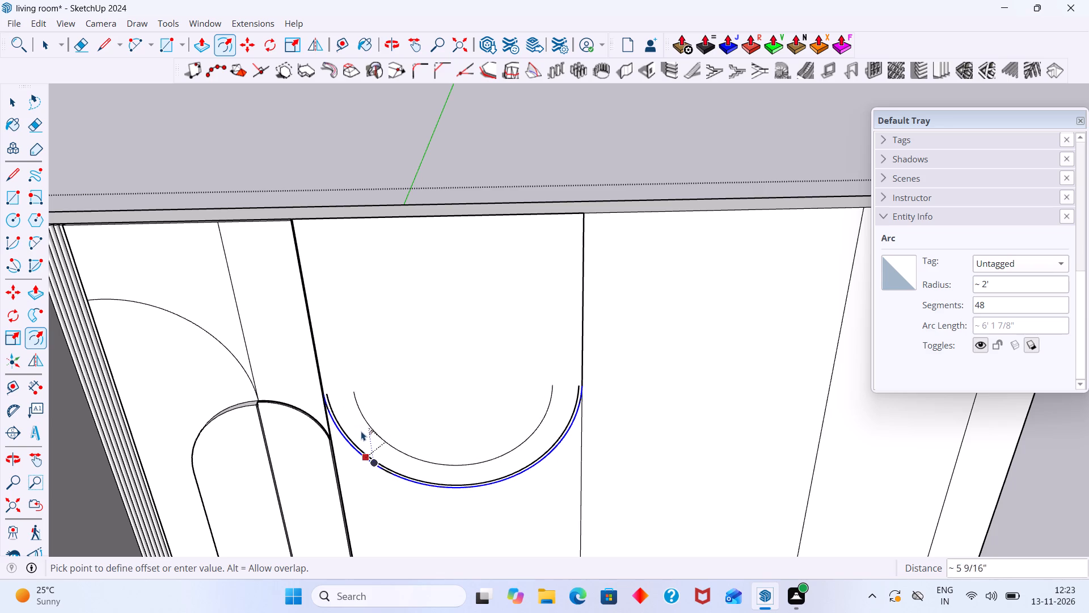
key(Escape)
Offset the panel's left straight side edge and its short arc segment inward about 5/8", meeting the offset curve's end.
scroll(345, 395, up, 8)
scroll(300, 360, up, 4)
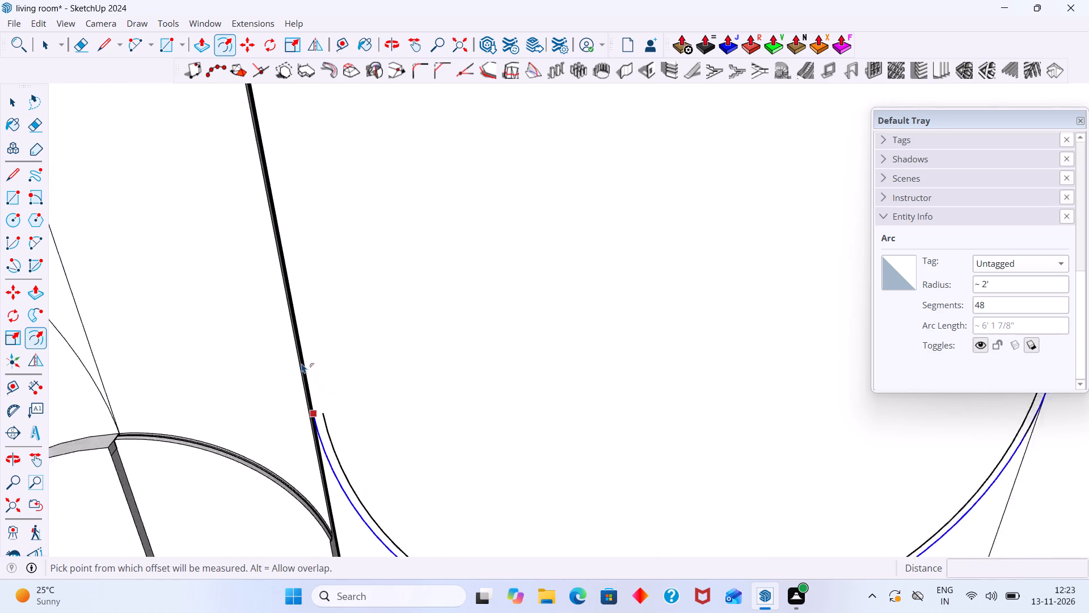
scroll(302, 363, up, 2)
click(310, 368)
key(Escape)
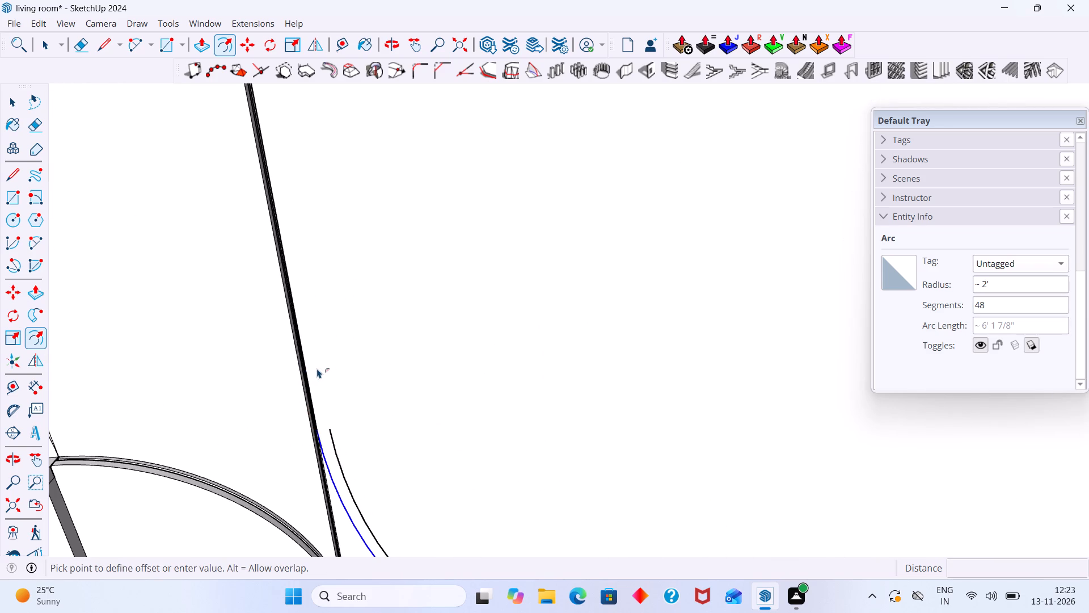
key(space)
click(313, 401)
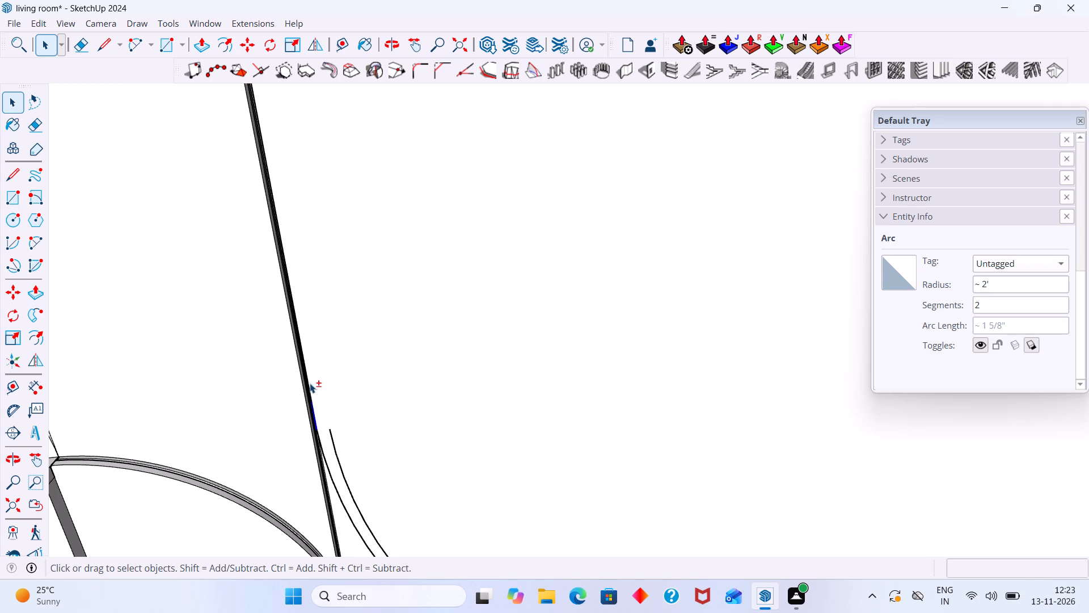
shift+click(309, 383)
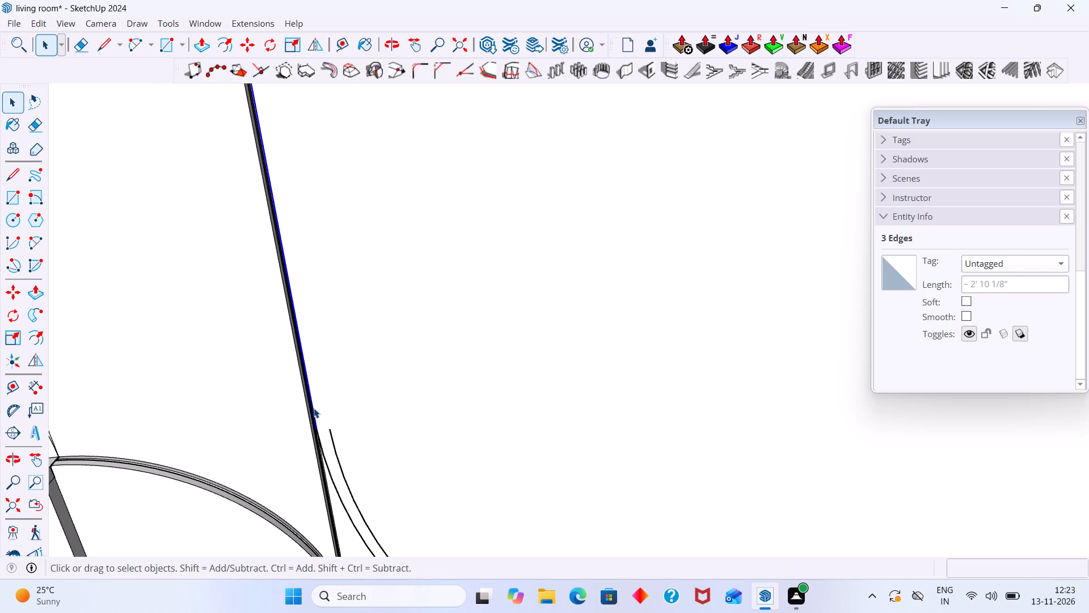
key(f)
click(314, 408)
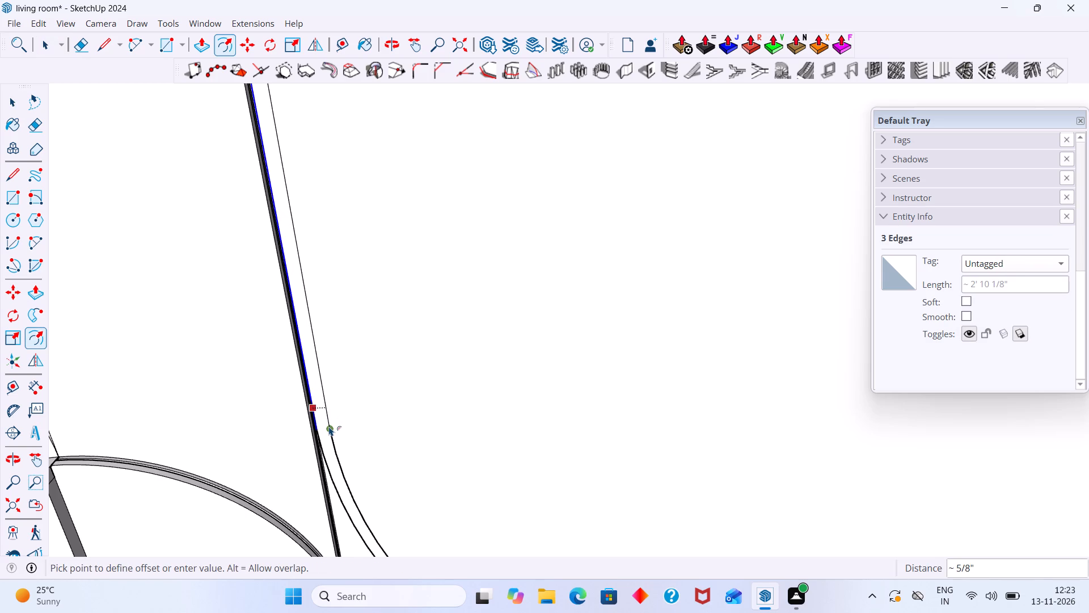
click(329, 427)
scroll(369, 426, down, 4)
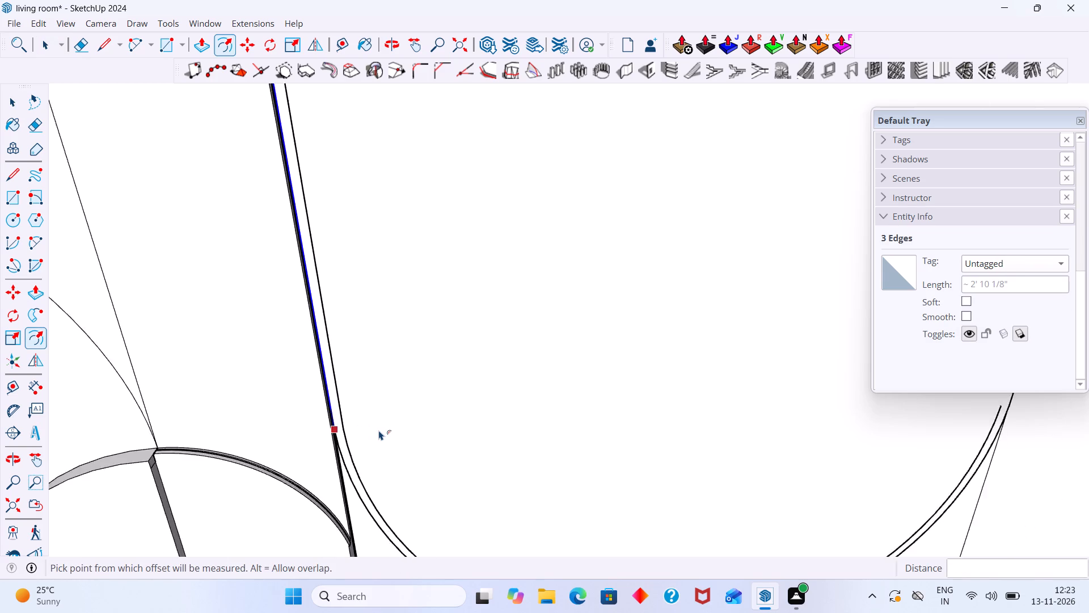
scroll(379, 430, down, 8)
key(space)
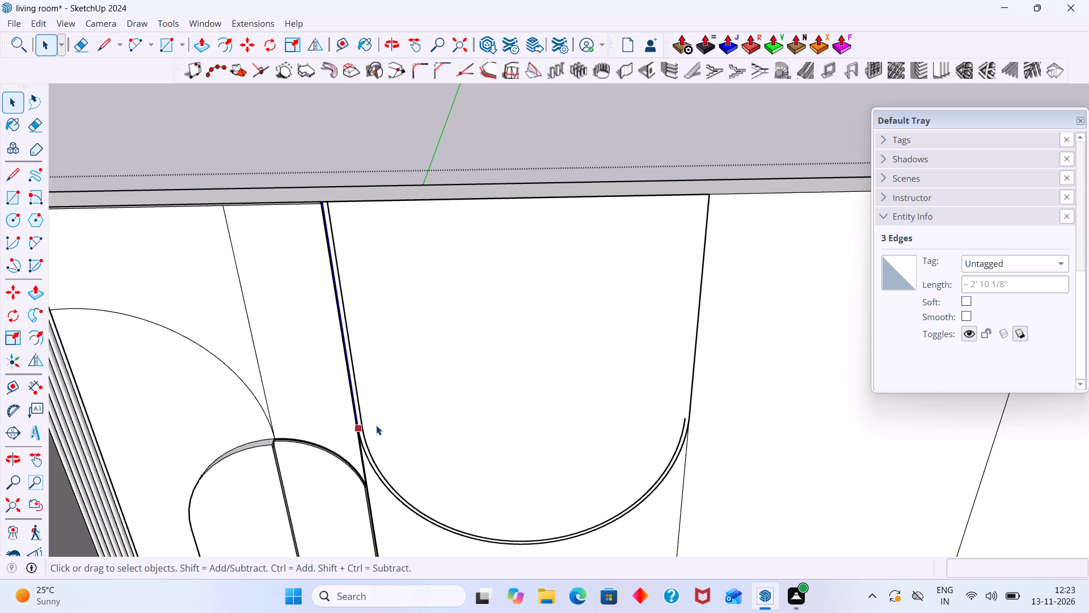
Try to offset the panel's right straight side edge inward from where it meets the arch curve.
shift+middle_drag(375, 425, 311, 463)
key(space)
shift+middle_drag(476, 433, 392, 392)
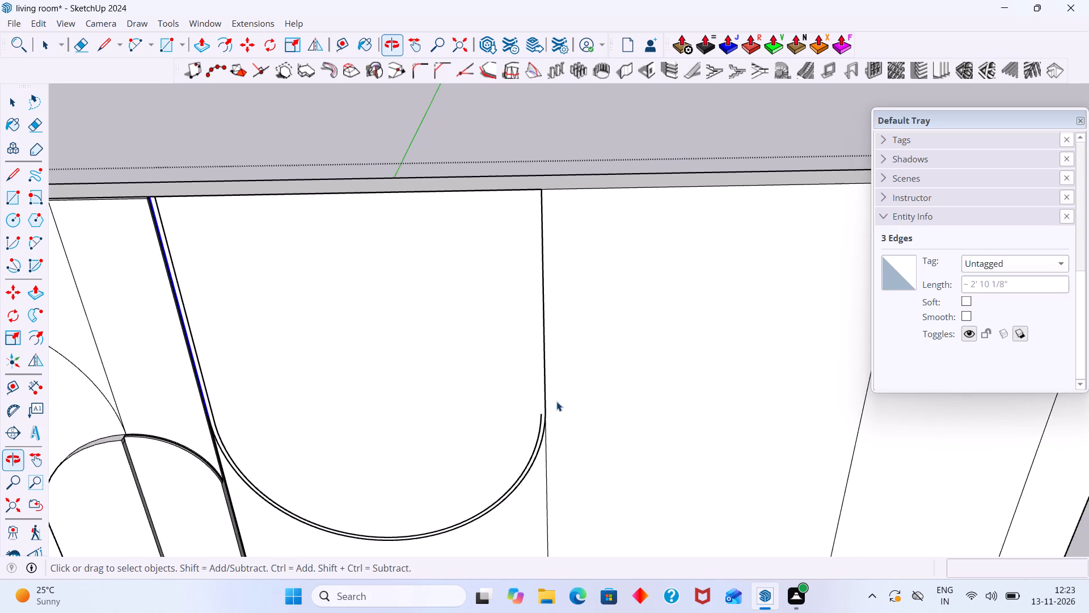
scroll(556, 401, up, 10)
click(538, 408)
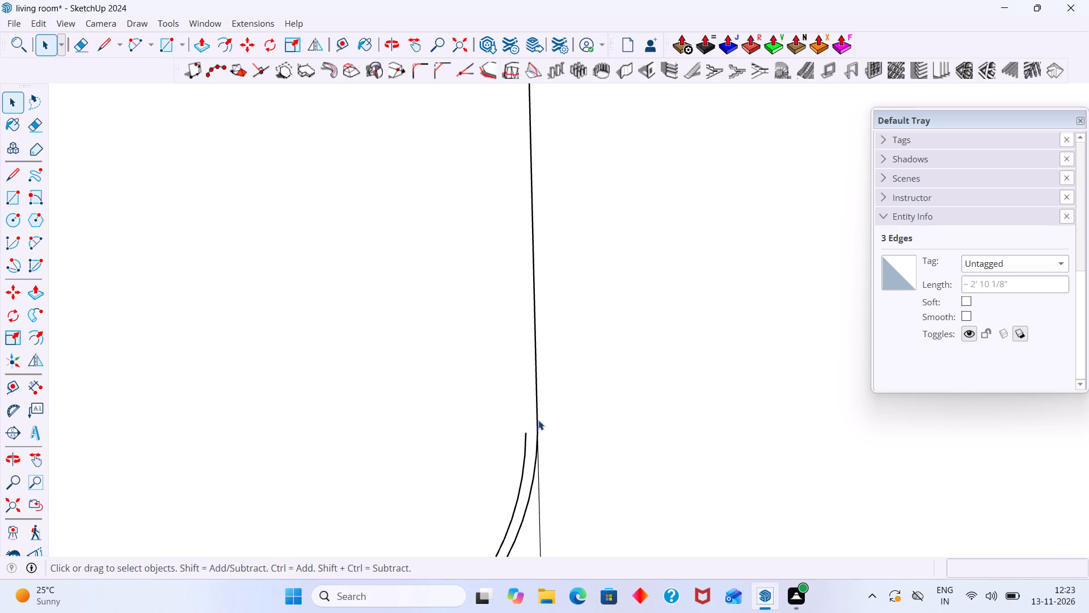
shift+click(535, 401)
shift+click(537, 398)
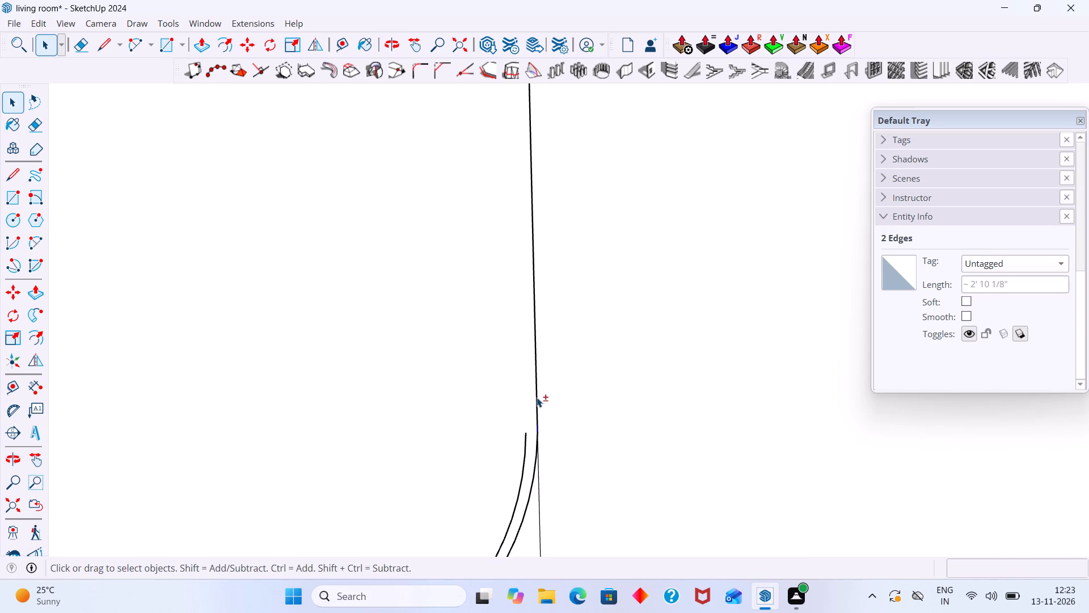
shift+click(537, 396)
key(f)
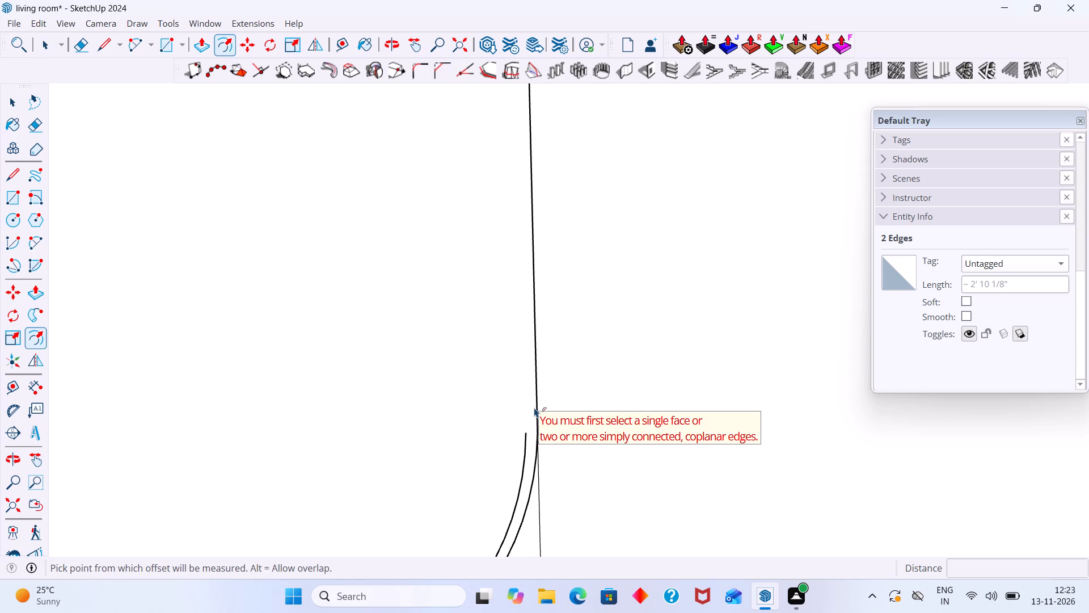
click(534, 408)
Delete the thin sliver face and its outer edge along the panel's right straight side.
key(space)
click(538, 434)
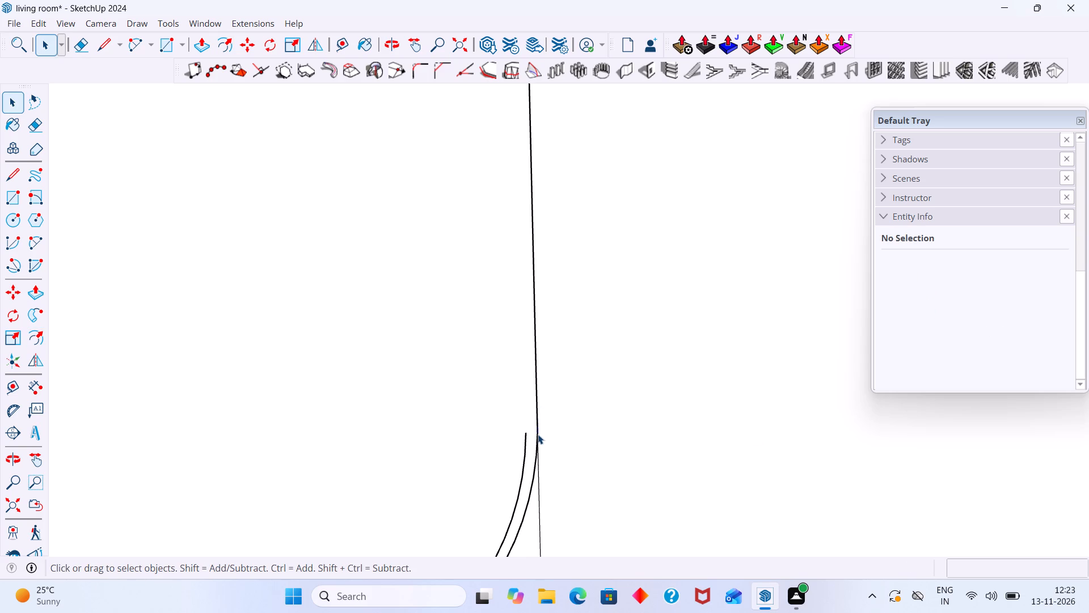
shift+click(537, 389)
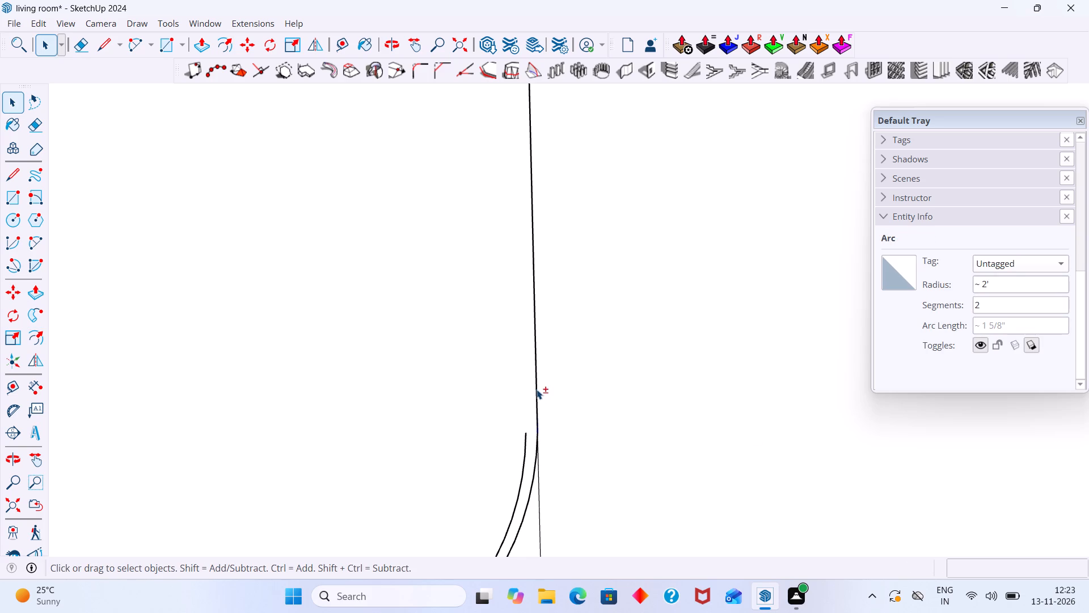
shift+scroll(534, 434, up, 20)
shift+scroll(534, 434, up, 4)
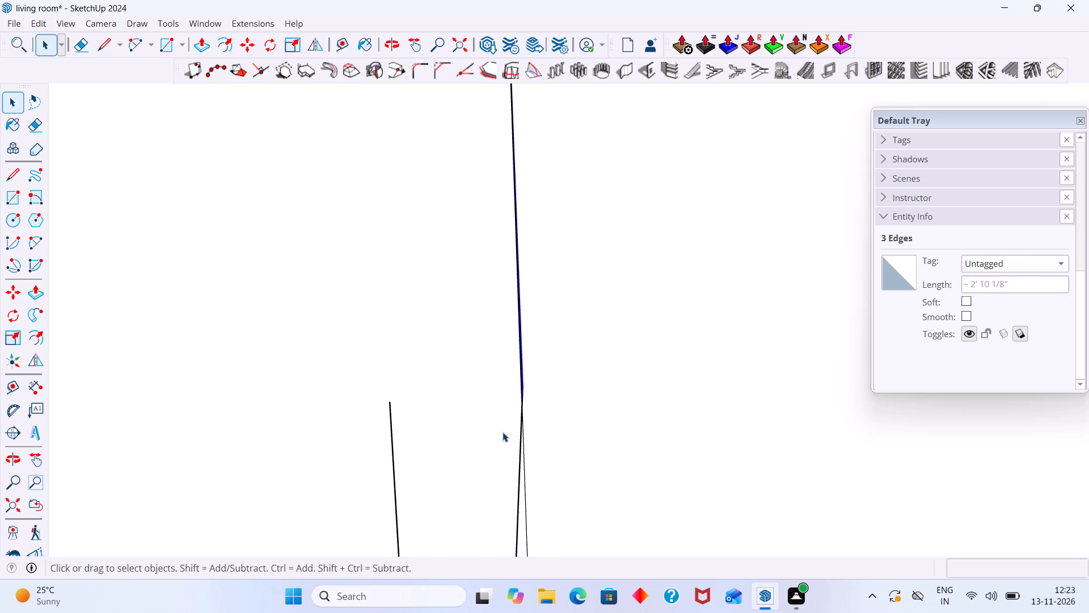
shift+scroll(503, 432, up, 3)
scroll(532, 359, up, 12)
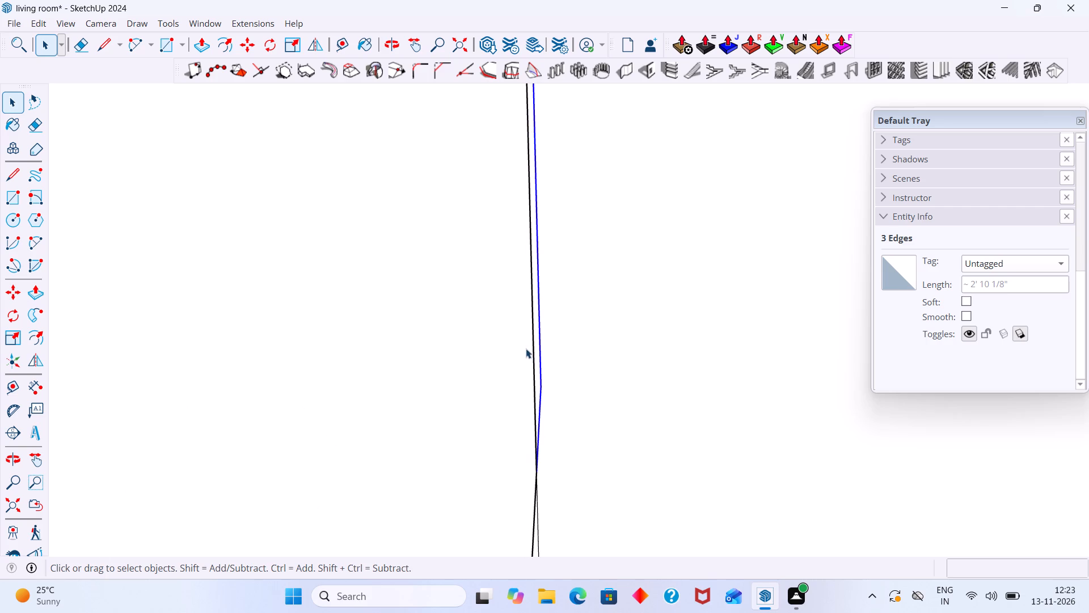
click(538, 383)
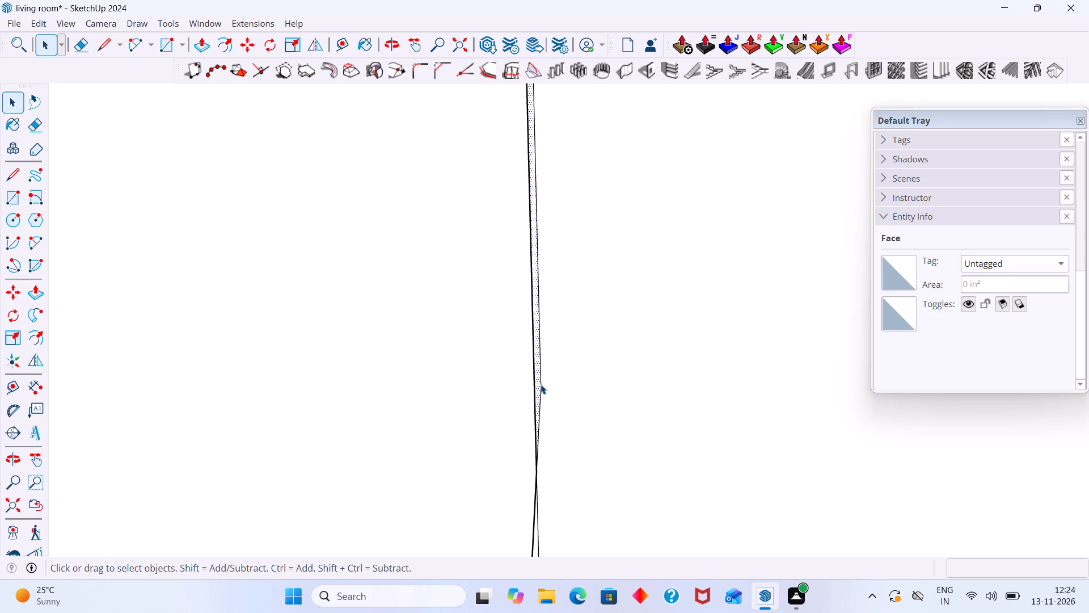
key(Delete)
click(541, 387)
key(Delete)
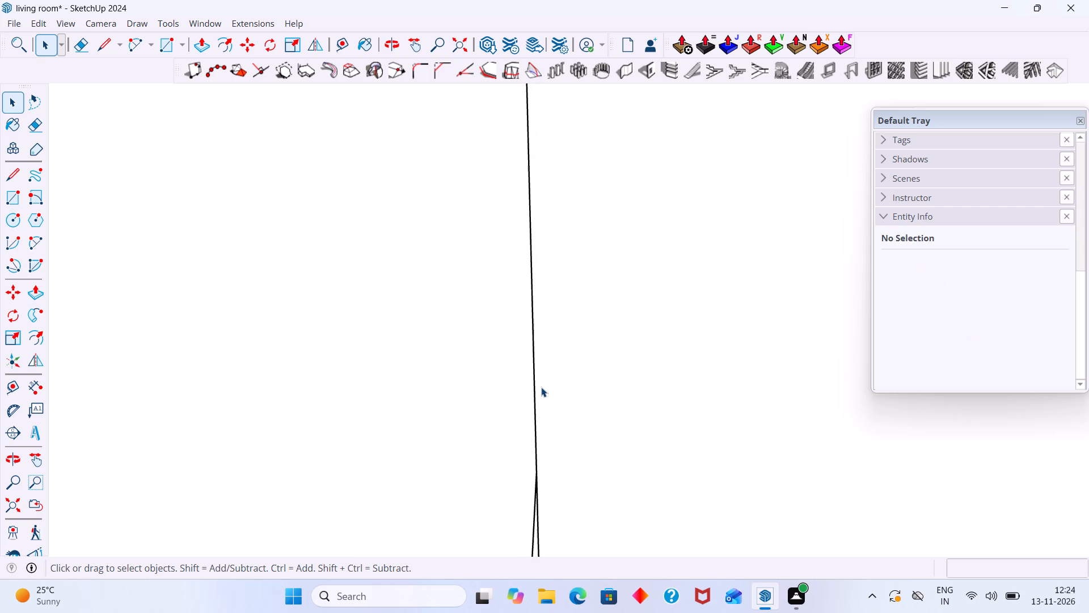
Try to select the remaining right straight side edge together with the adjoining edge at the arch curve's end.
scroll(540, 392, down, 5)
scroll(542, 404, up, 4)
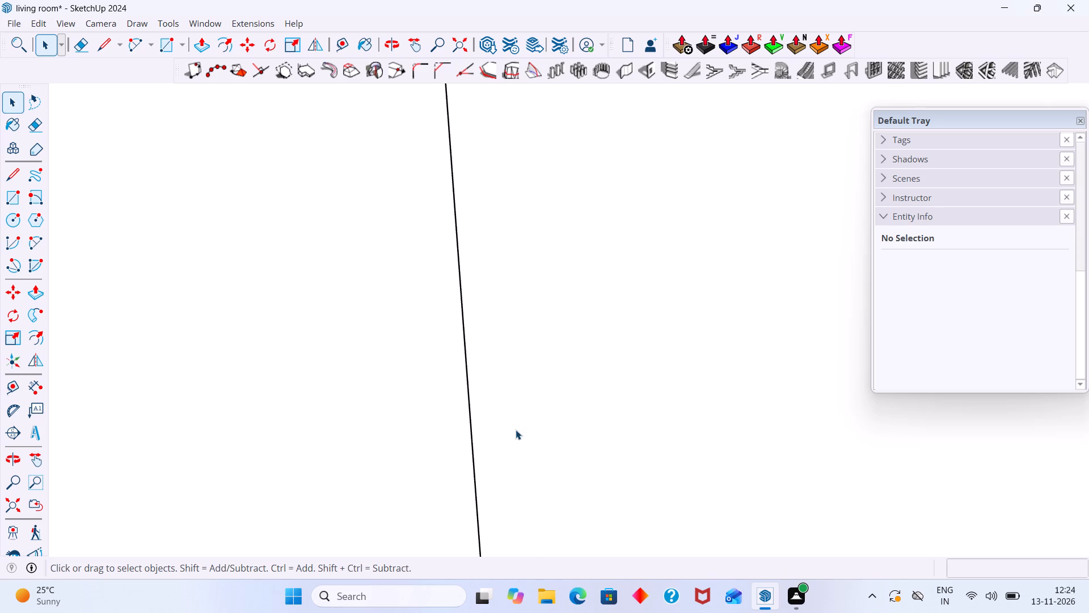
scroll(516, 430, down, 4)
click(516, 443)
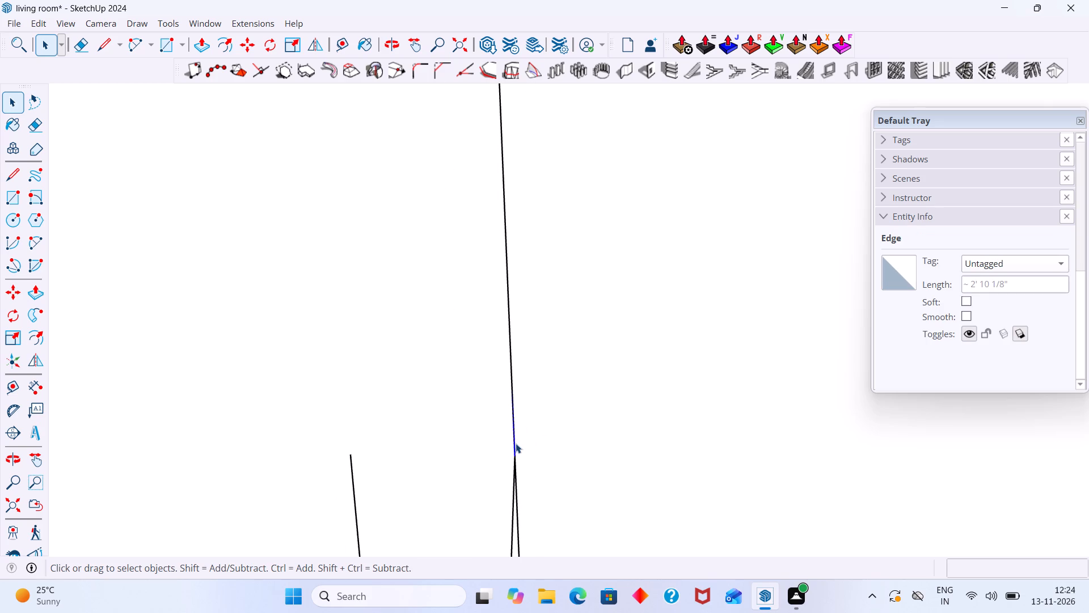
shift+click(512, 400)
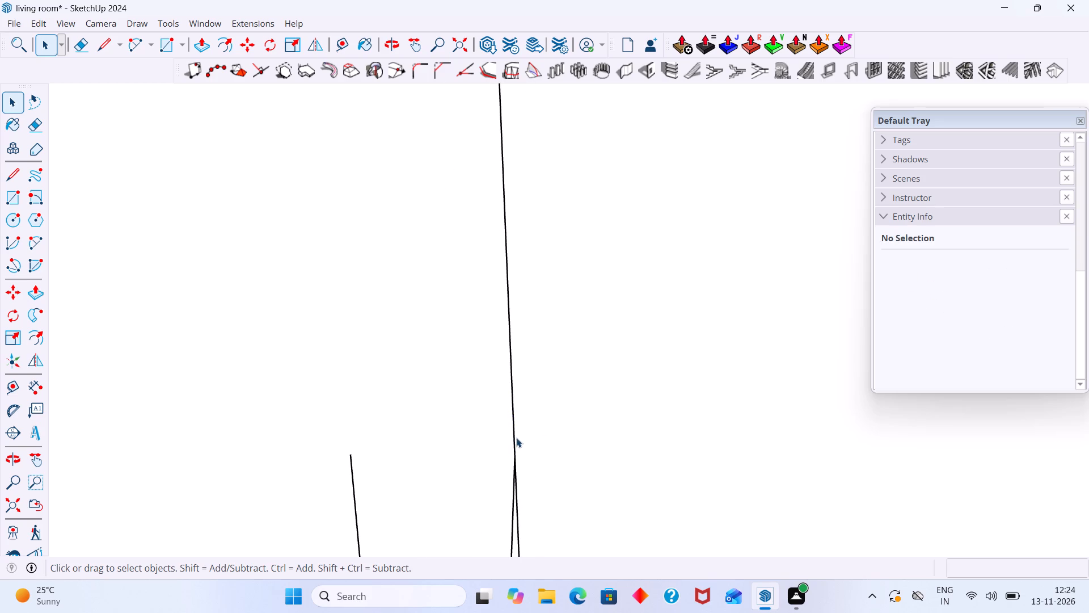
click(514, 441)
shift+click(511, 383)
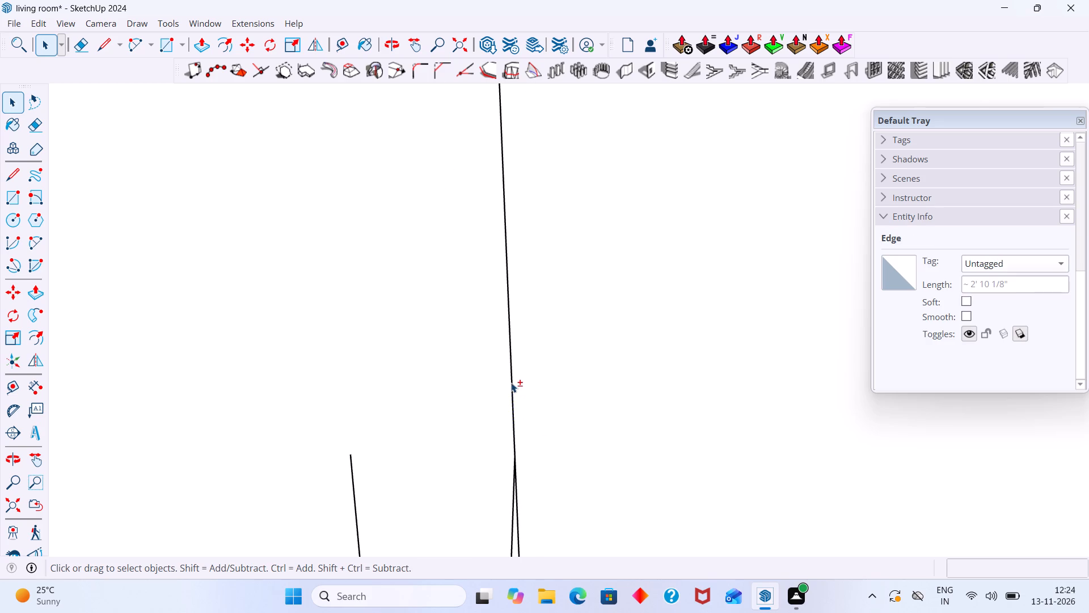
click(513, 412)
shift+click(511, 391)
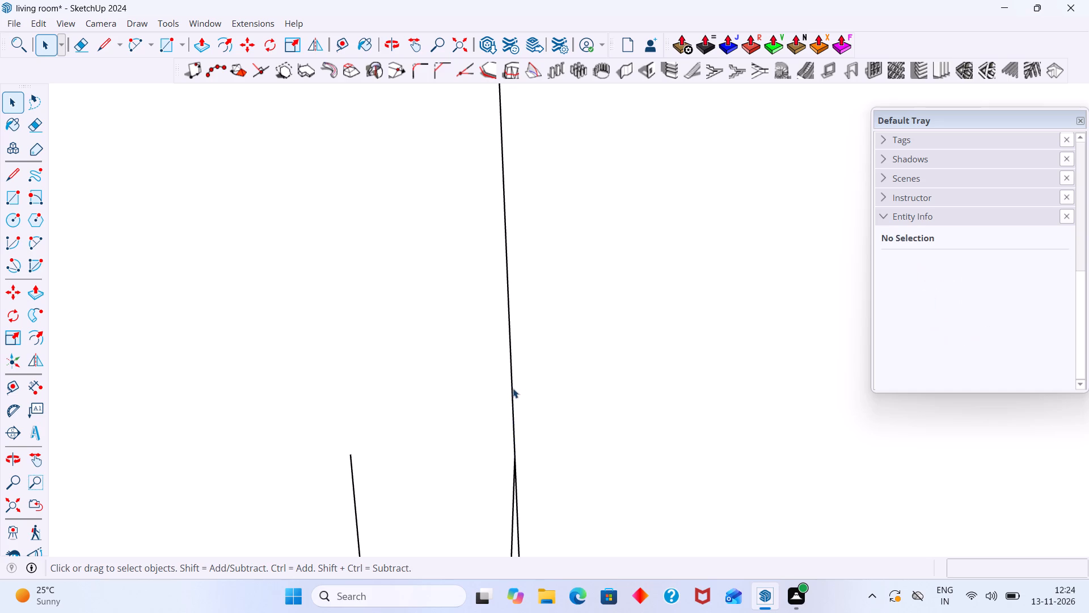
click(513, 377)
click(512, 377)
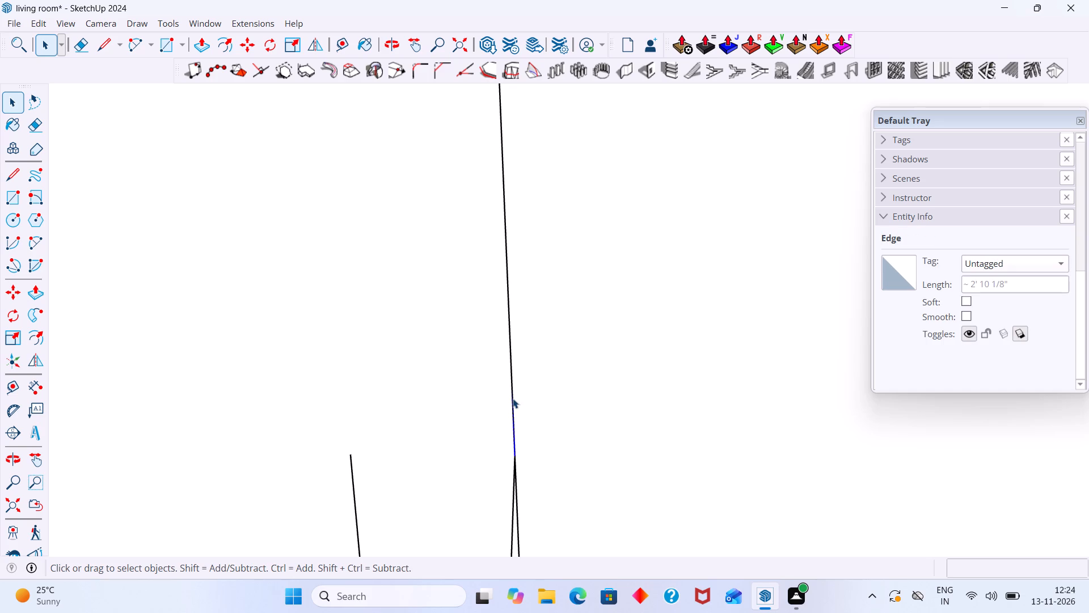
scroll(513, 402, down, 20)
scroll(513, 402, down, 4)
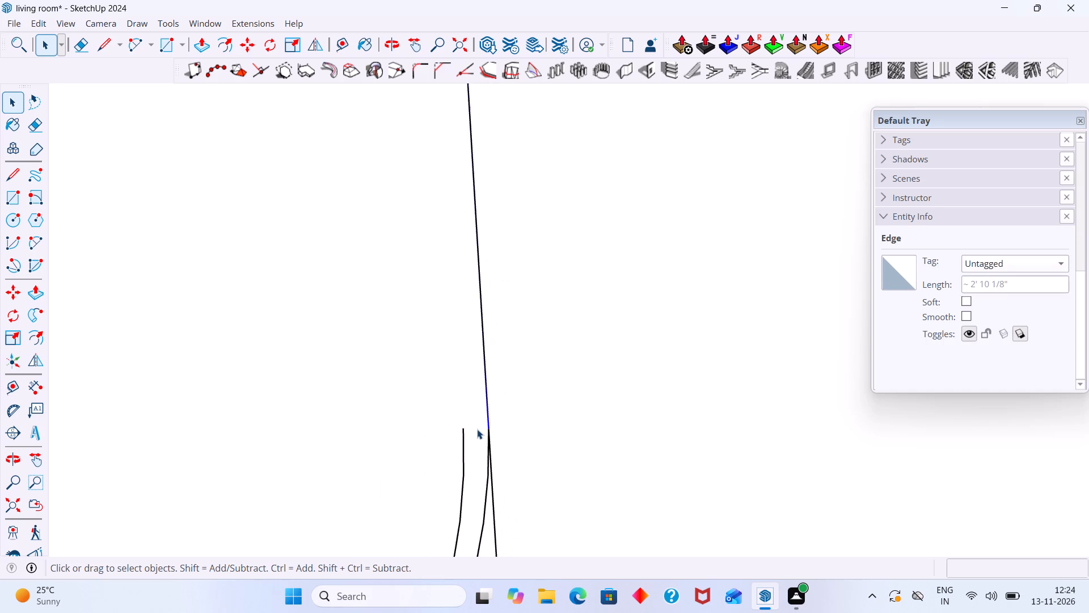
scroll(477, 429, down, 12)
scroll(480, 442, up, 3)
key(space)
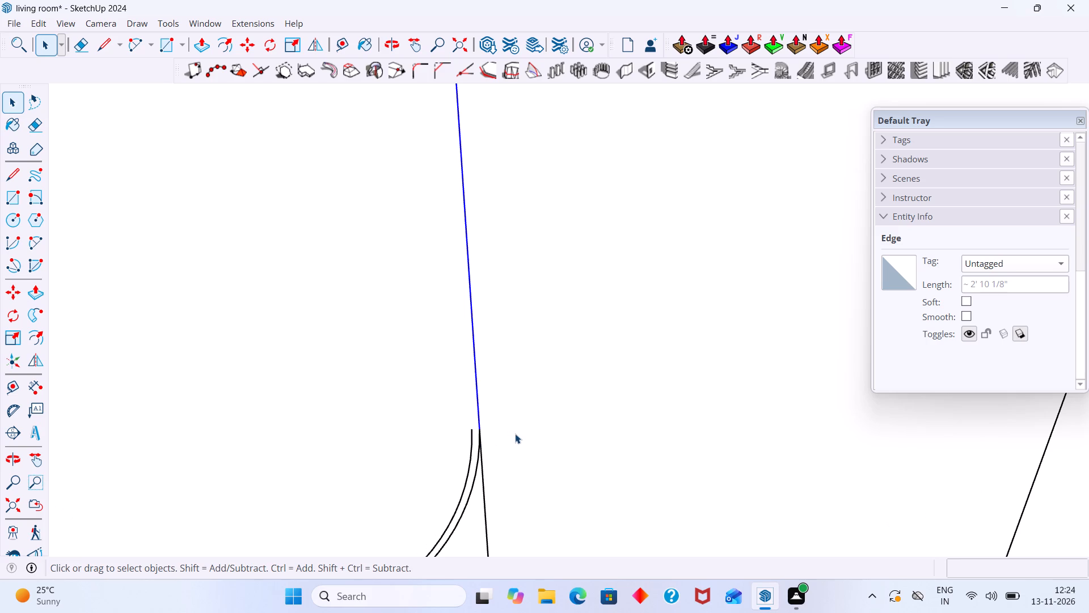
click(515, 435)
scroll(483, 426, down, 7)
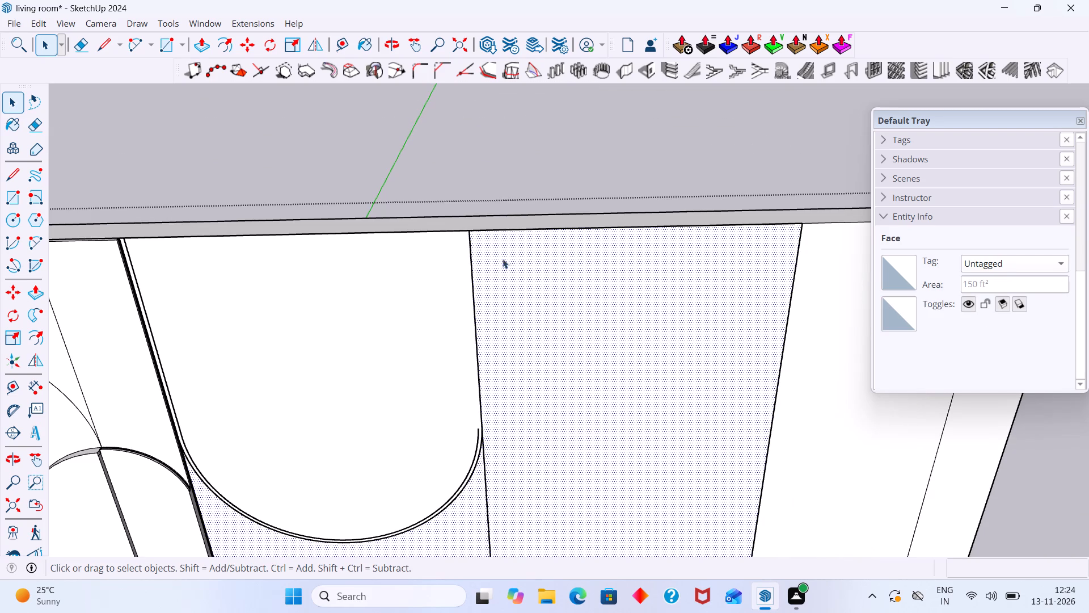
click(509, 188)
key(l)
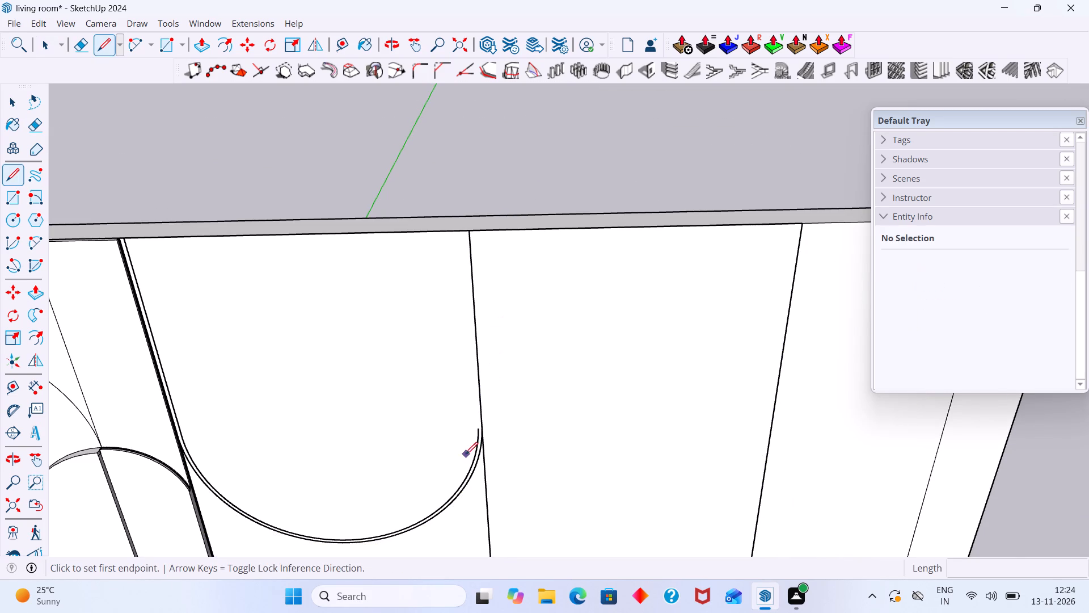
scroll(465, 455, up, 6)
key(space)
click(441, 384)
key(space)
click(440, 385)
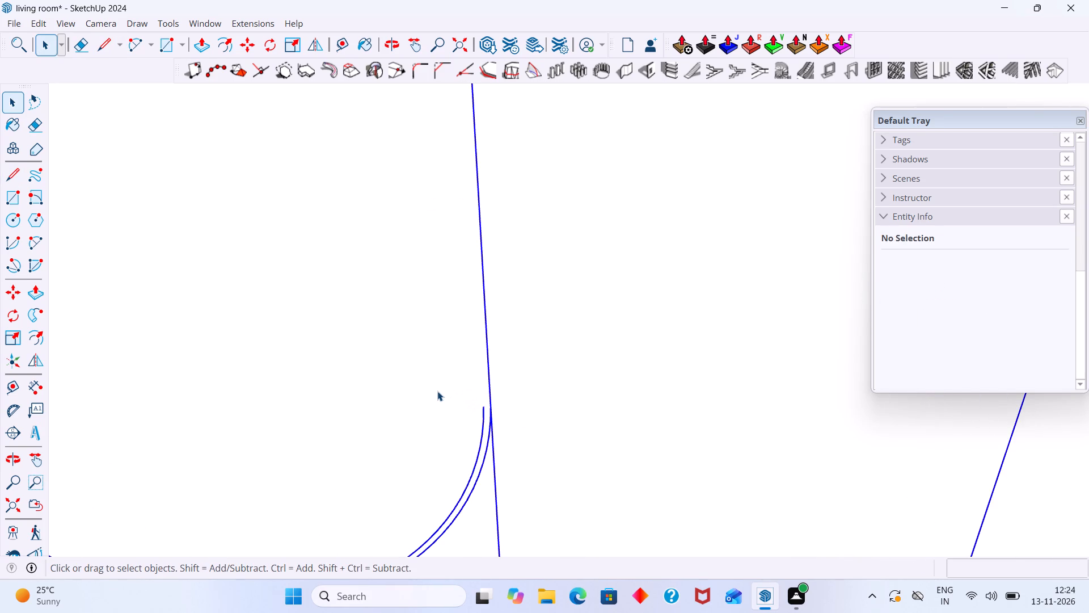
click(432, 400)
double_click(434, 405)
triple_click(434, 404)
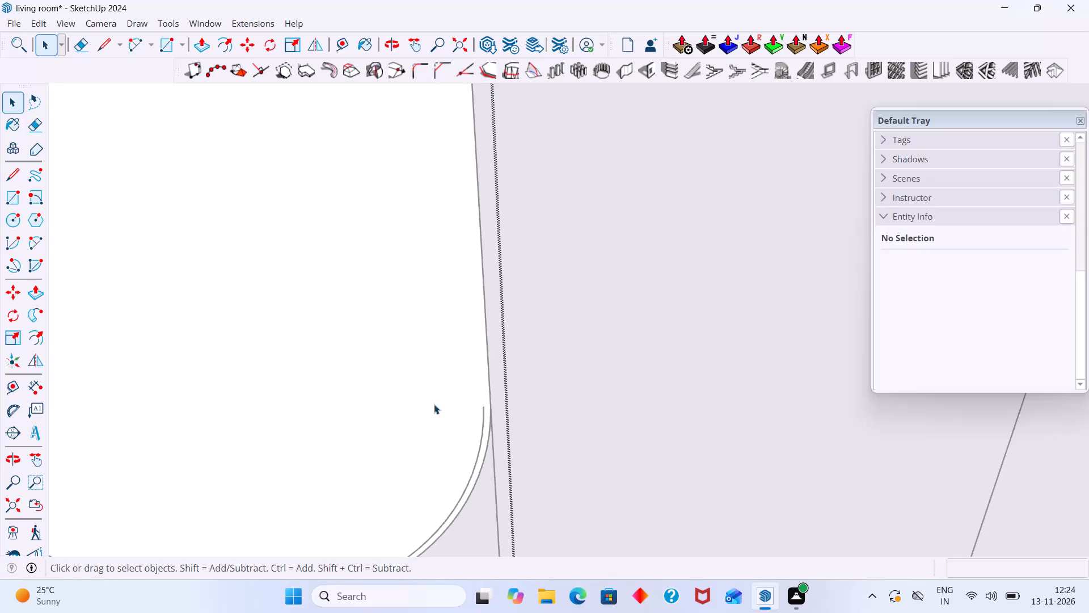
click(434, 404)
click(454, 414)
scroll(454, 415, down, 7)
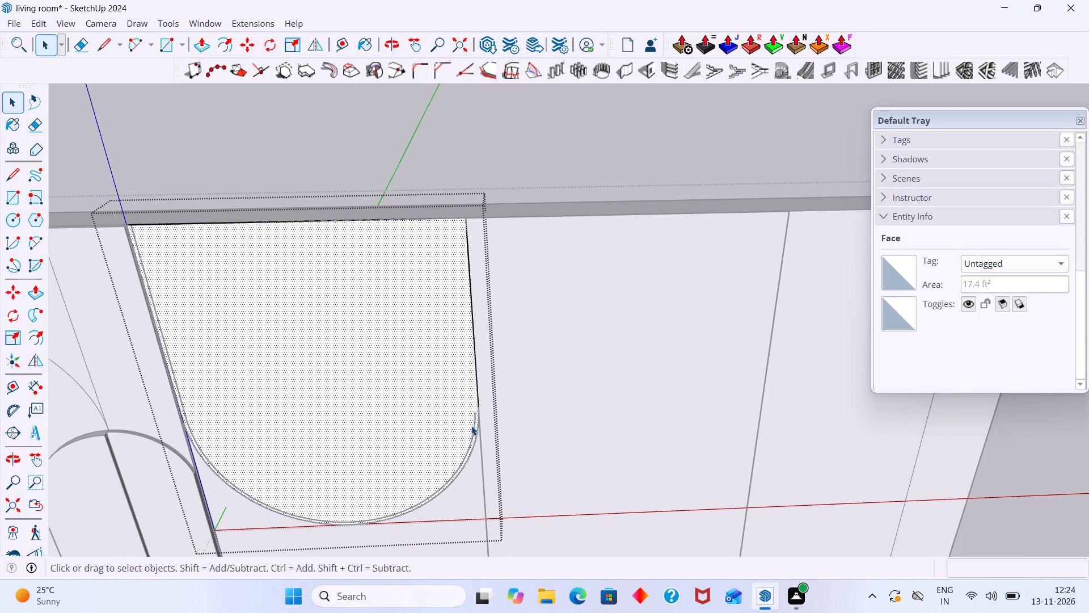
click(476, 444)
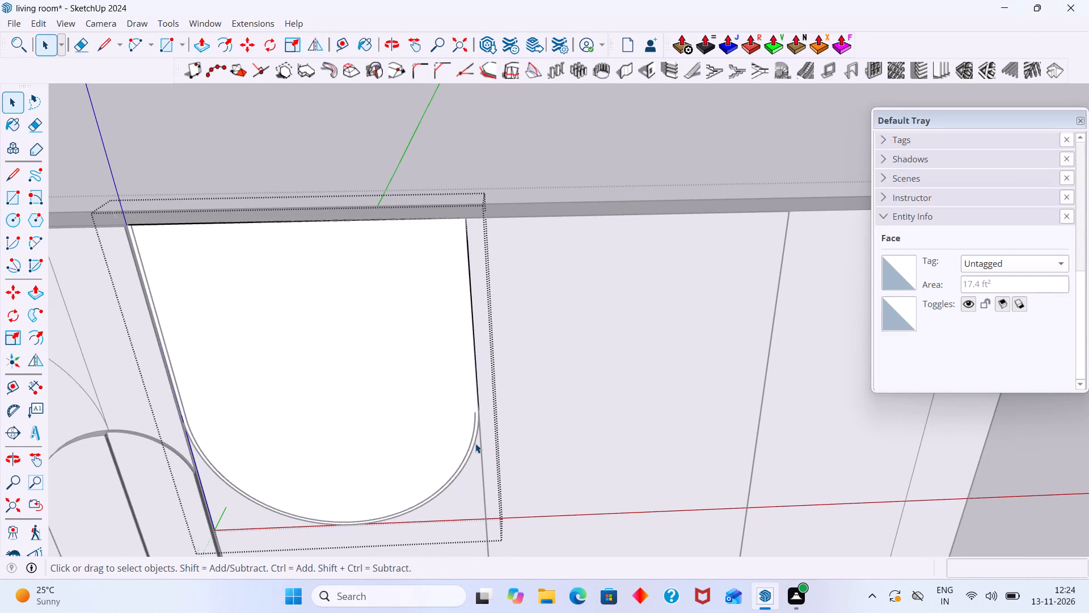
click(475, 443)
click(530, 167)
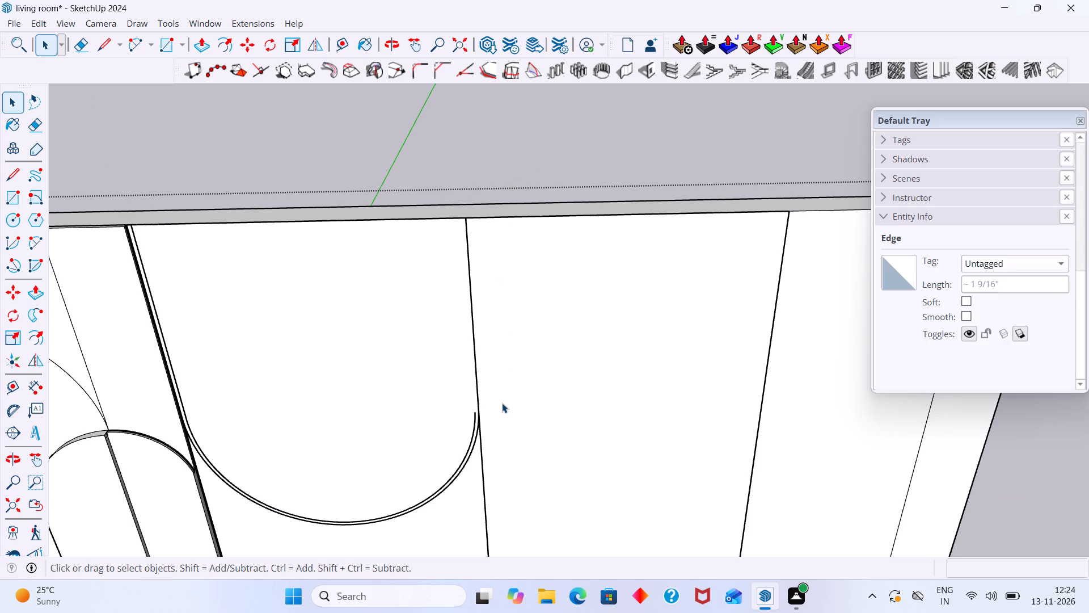
Undo the recent edits to the arched panel, back through the inward offsets of its side edges and arch curve.
key(ctrl+z)
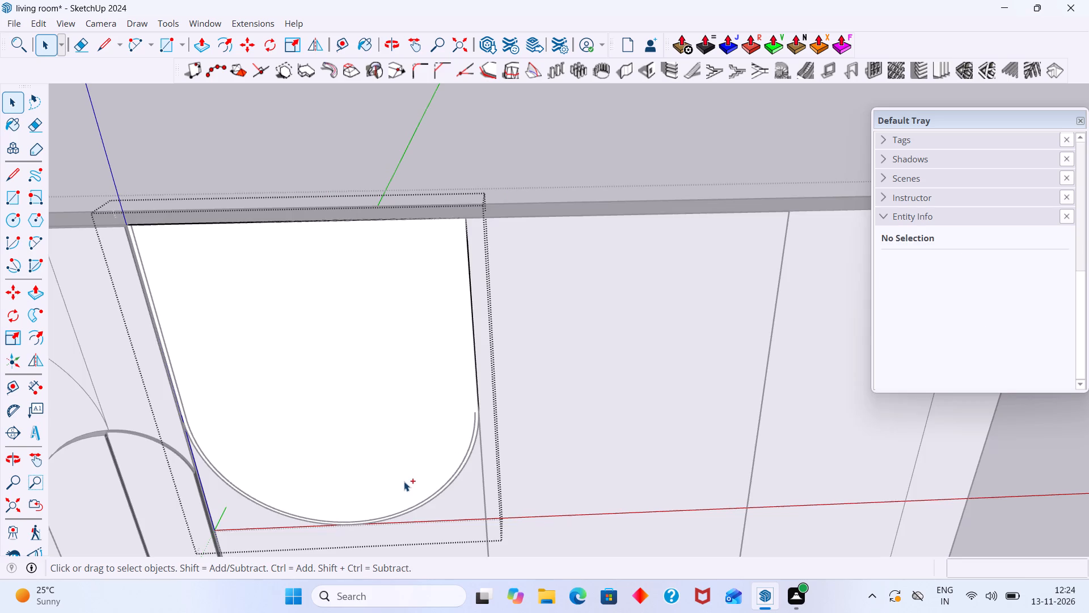
key(ctrl+z)
key(ctrl+z)
key(ctrl+z)
key(ctrl+z)
key(ctrl+z)
key(ctrl+z)
key(ctrl+z)
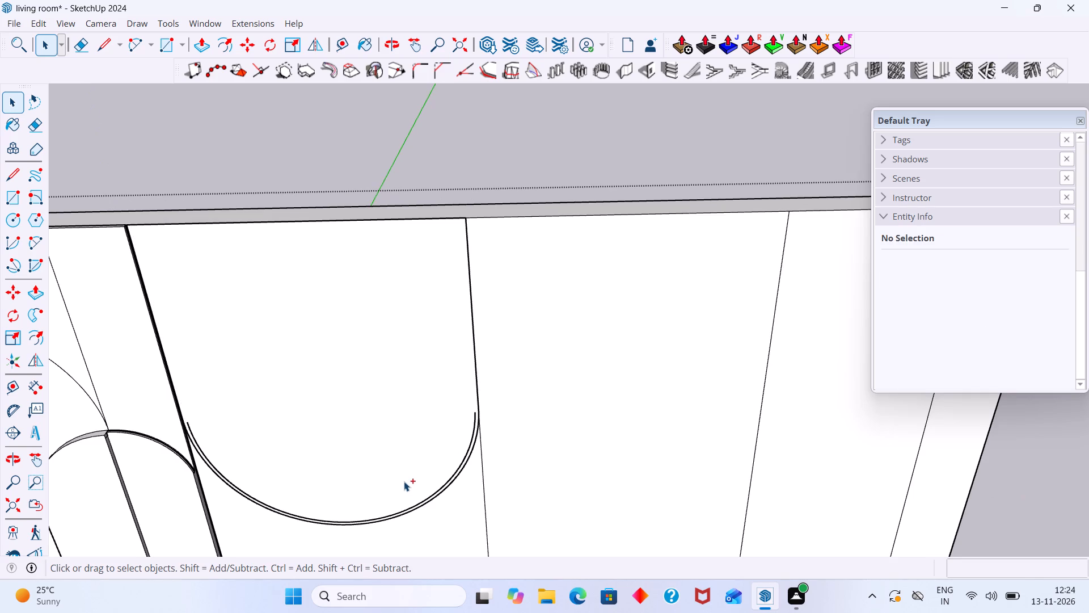
key(ctrl+z)
key(ctrl+z)
Push/pull the plain arched panel face about 11/16", using the adjoining panel group's top corner endpoint as the depth reference.
click(415, 433)
scroll(415, 431, down, 1)
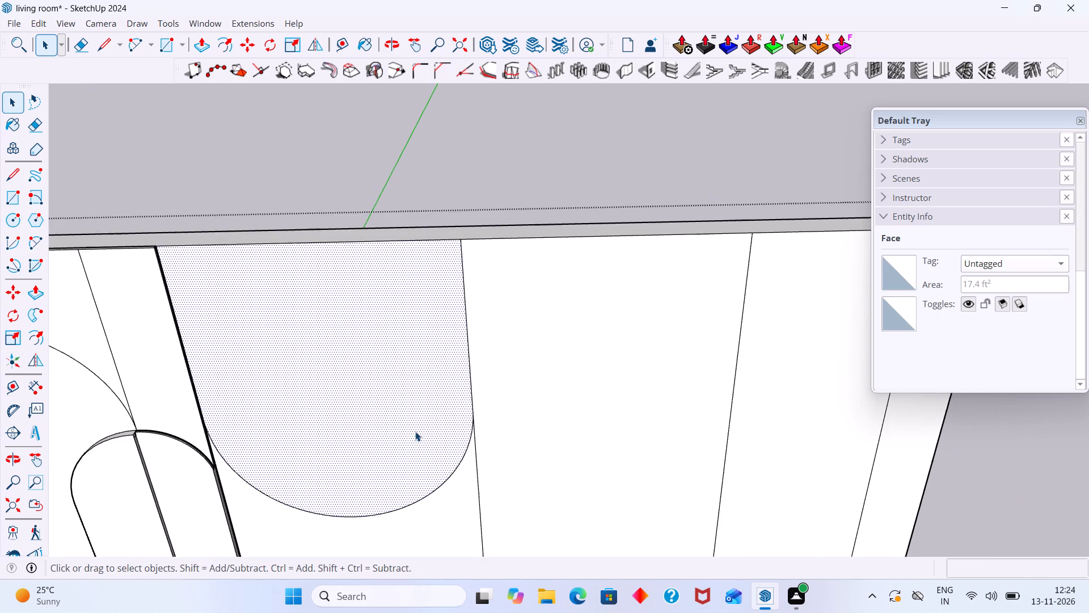
scroll(415, 431, down, 2)
key(p)
click(416, 431)
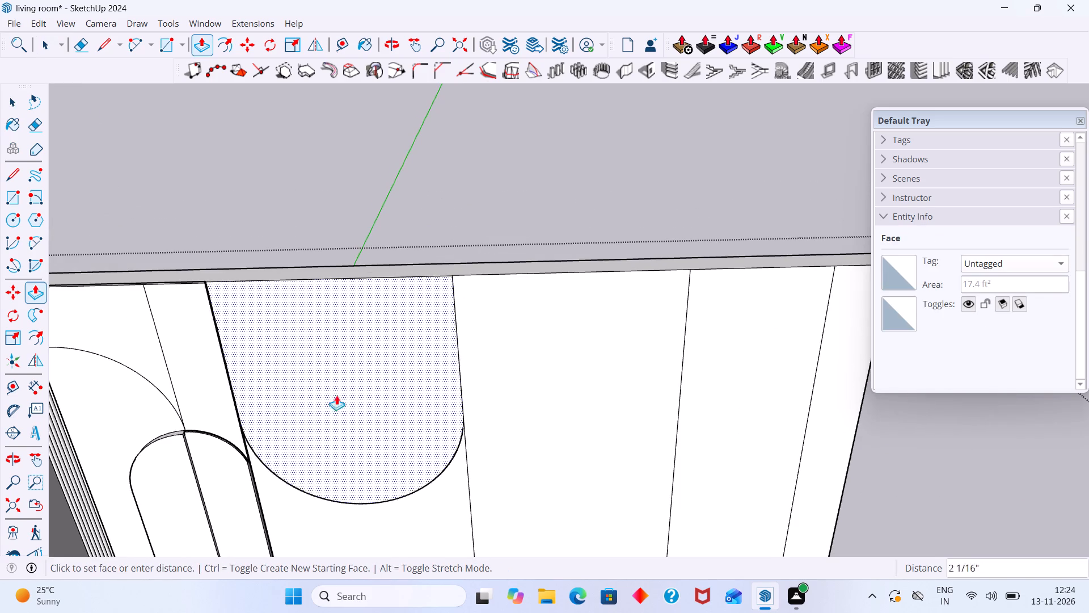
scroll(202, 283, up, 13)
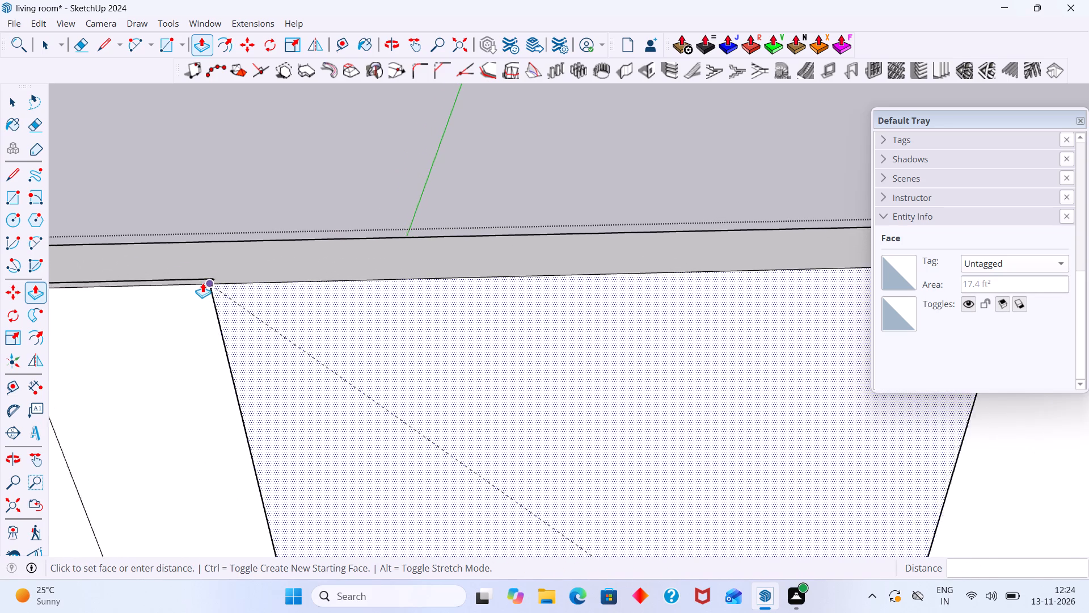
scroll(202, 283, up, 20)
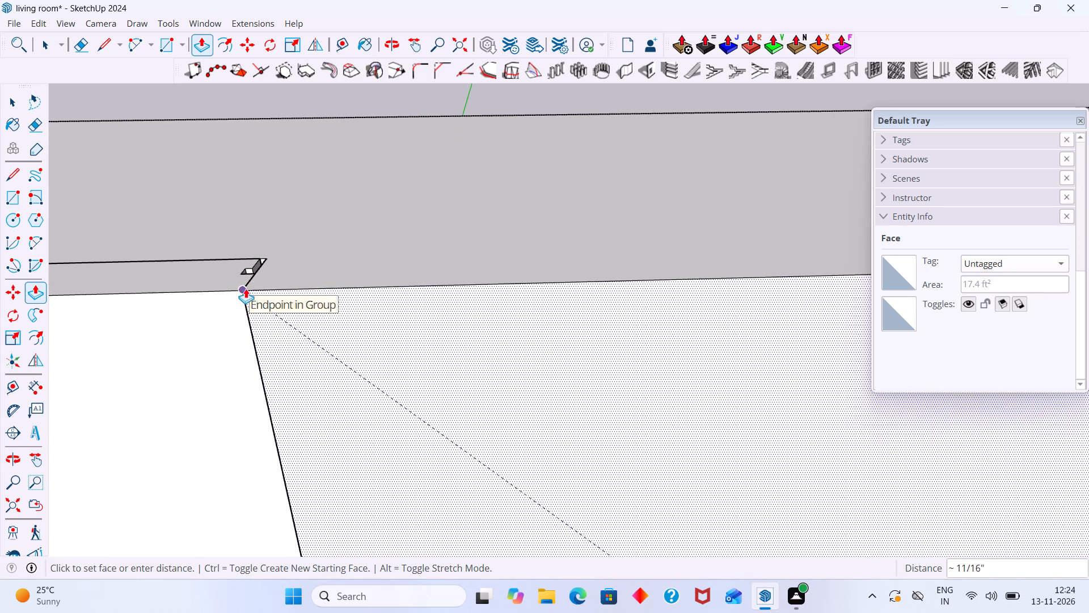
click(248, 291)
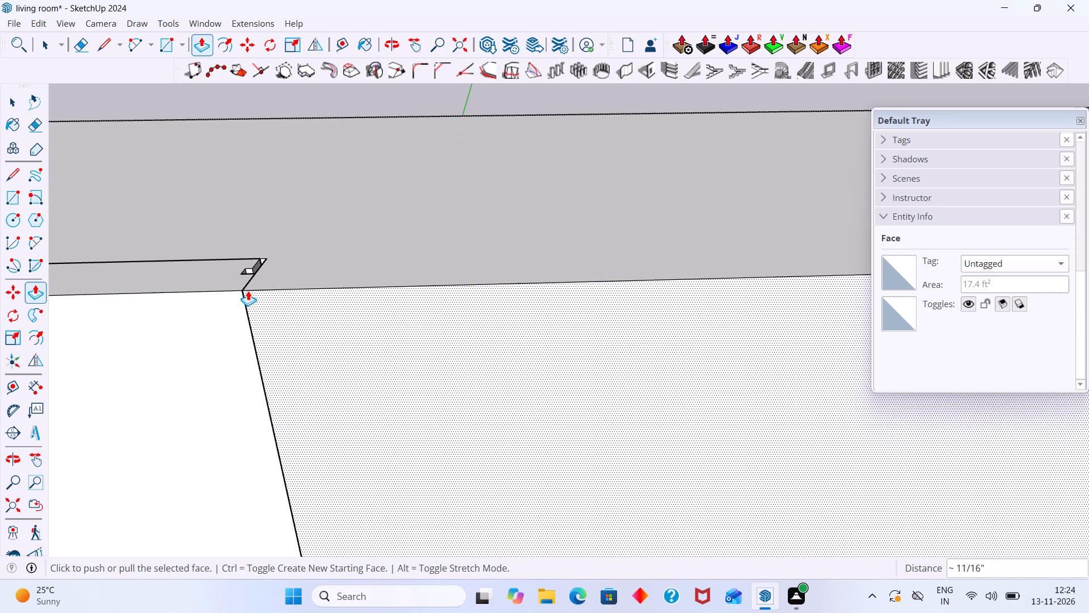
key(space)
Push the arched panel's left straight side face inward about 1/16" with Joint Push Pull.
scroll(264, 294, down, 13)
shift+middle_drag(286, 318, 356, 183)
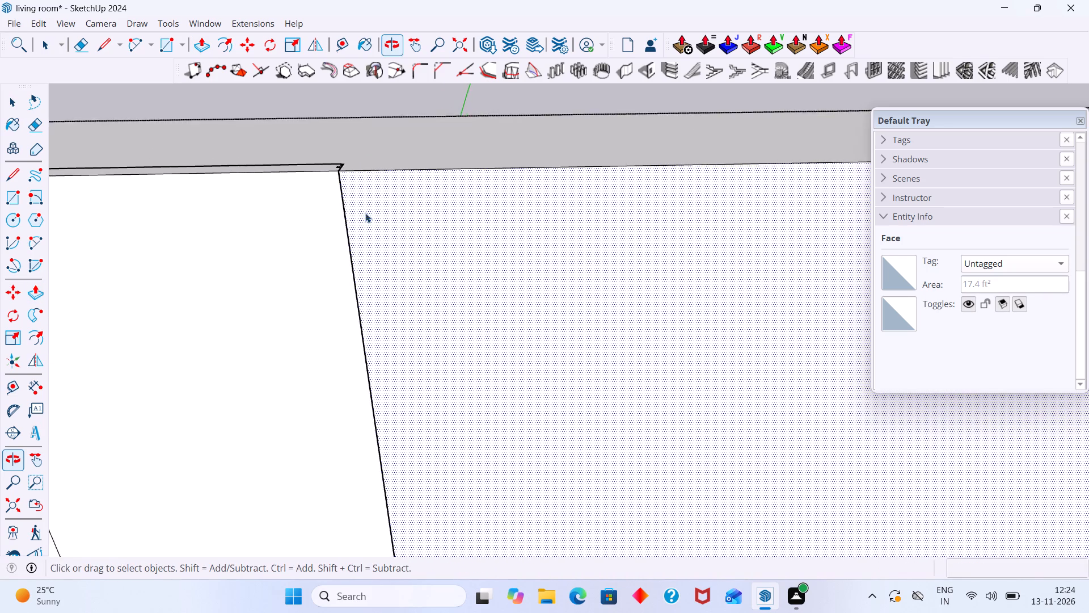
scroll(373, 246, down, 19)
middle_drag(404, 271, 386, 195)
middle_drag(437, 380, 420, 232)
middle_drag(400, 445, 455, 321)
middle_drag(410, 474, 504, 485)
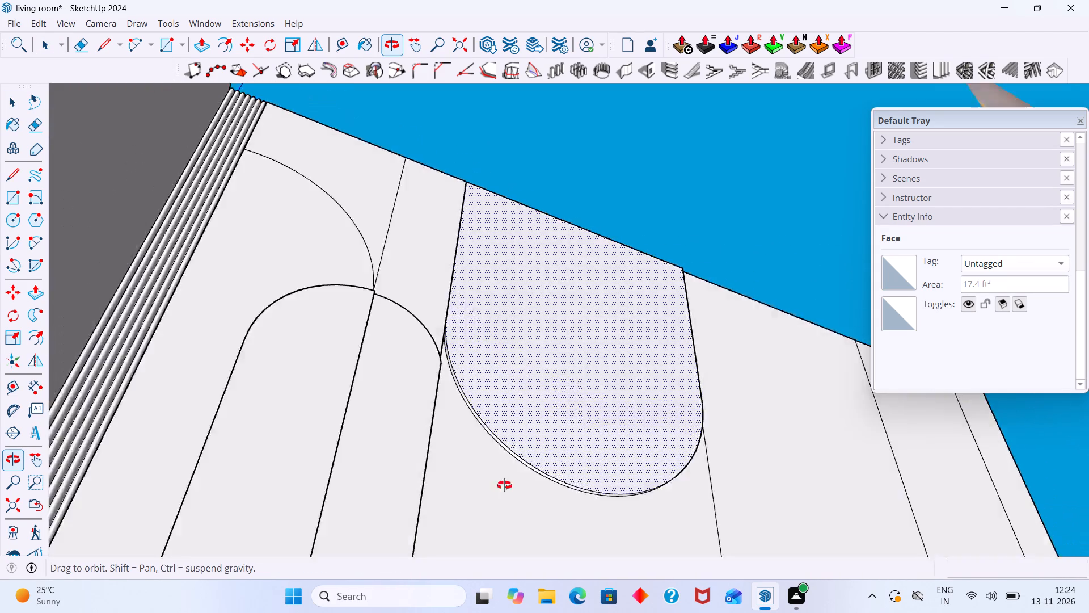
middle_drag(504, 485, 497, 536)
middle_drag(454, 298, 449, 503)
middle_drag(398, 362, 429, 504)
scroll(441, 439, up, 7)
middle_drag(455, 356, 458, 417)
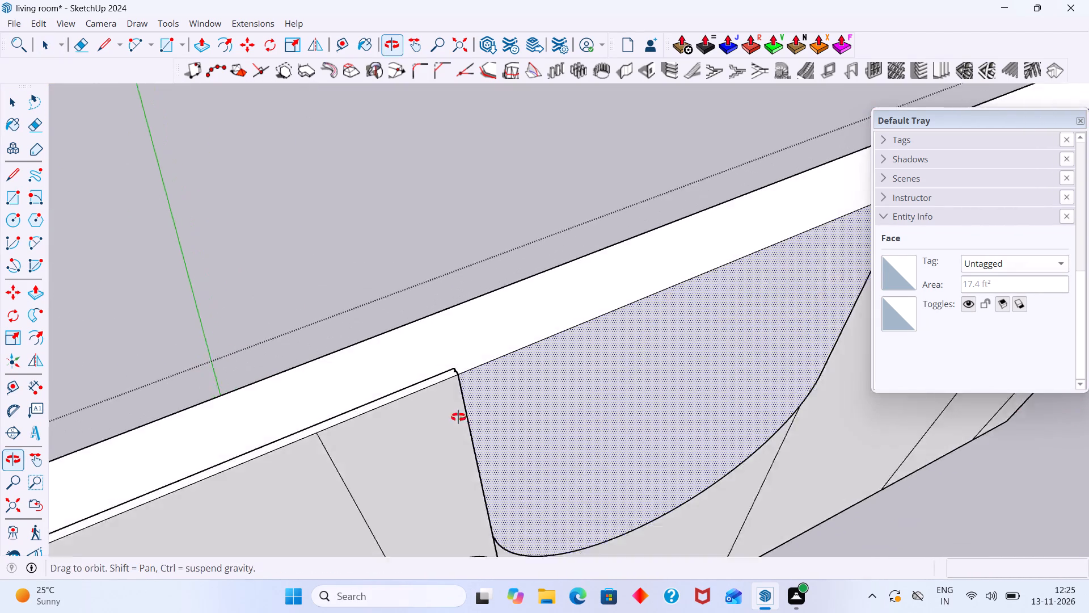
middle_drag(458, 417, 465, 435)
scroll(450, 384, up, 16)
middle_drag(466, 394, 470, 362)
scroll(463, 378, up, 3)
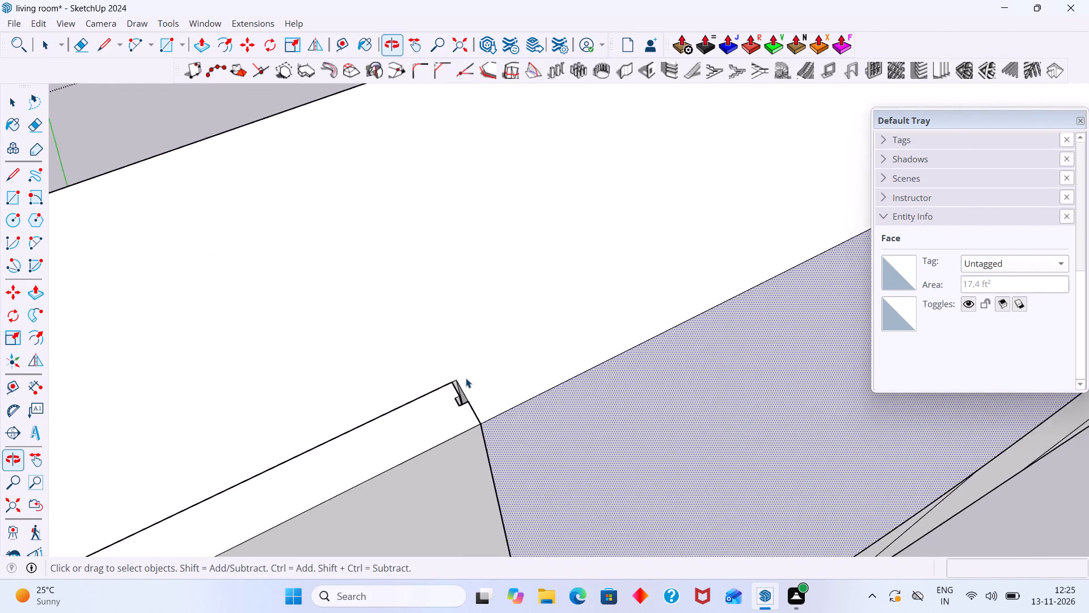
scroll(466, 378, up, 15)
scroll(450, 397, up, 9)
click(448, 404)
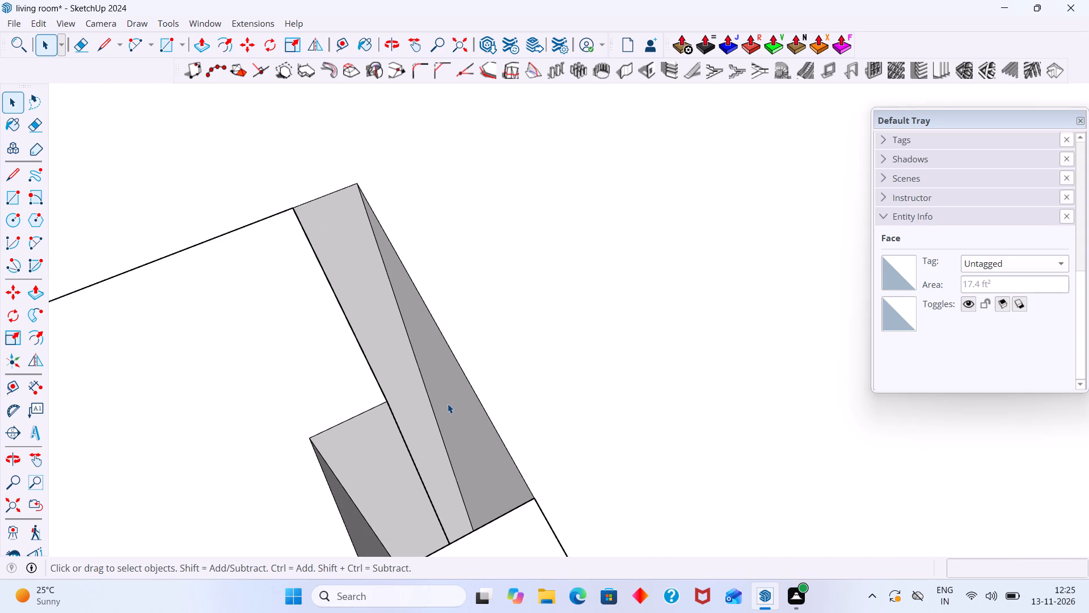
click(731, 48)
click(448, 373)
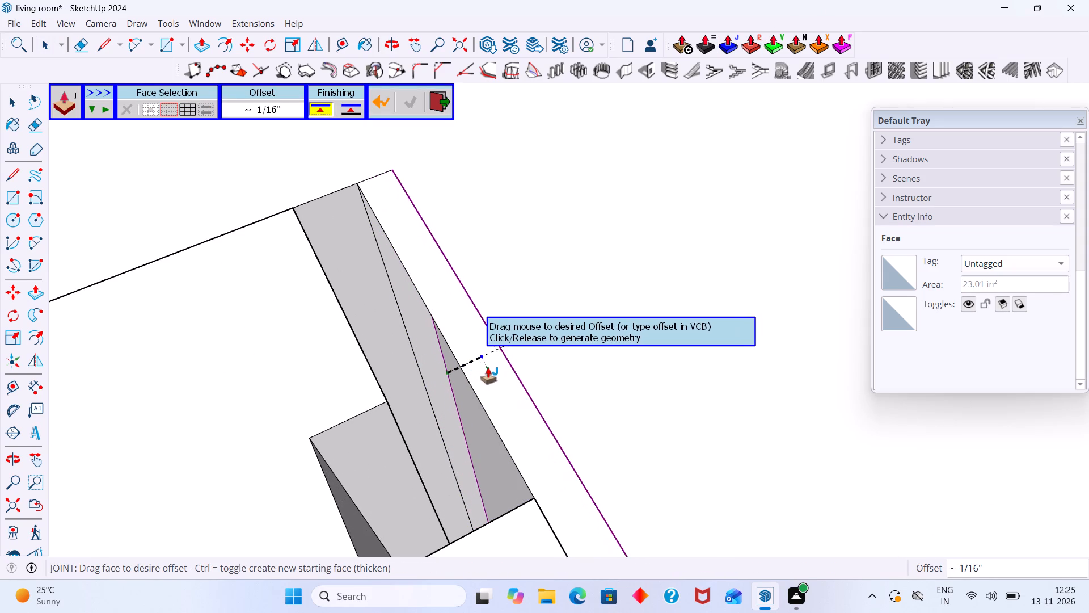
click(488, 368)
Try to adjust the panel's left straight side face again with Joint Push Pull near its top corner.
scroll(488, 367, down, 20)
scroll(488, 367, down, 2)
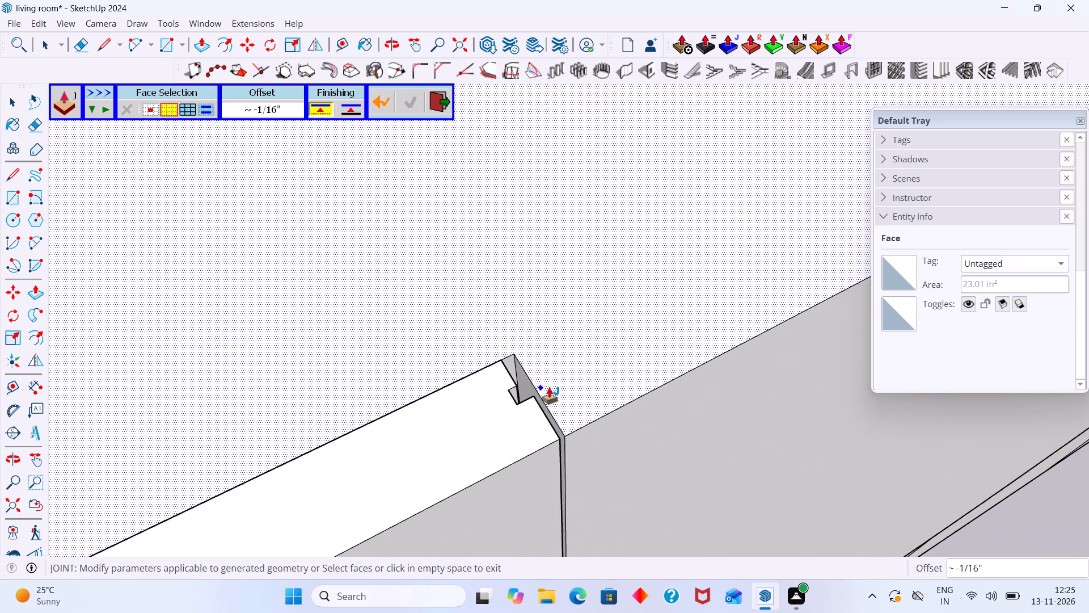
scroll(549, 388, down, 7)
scroll(593, 405, down, 2)
shift+middle_drag(598, 409, 339, 321)
middle_drag(379, 361, 365, 321)
scroll(291, 271, up, 7)
middle_drag(260, 251, 318, 245)
scroll(270, 286, up, 11)
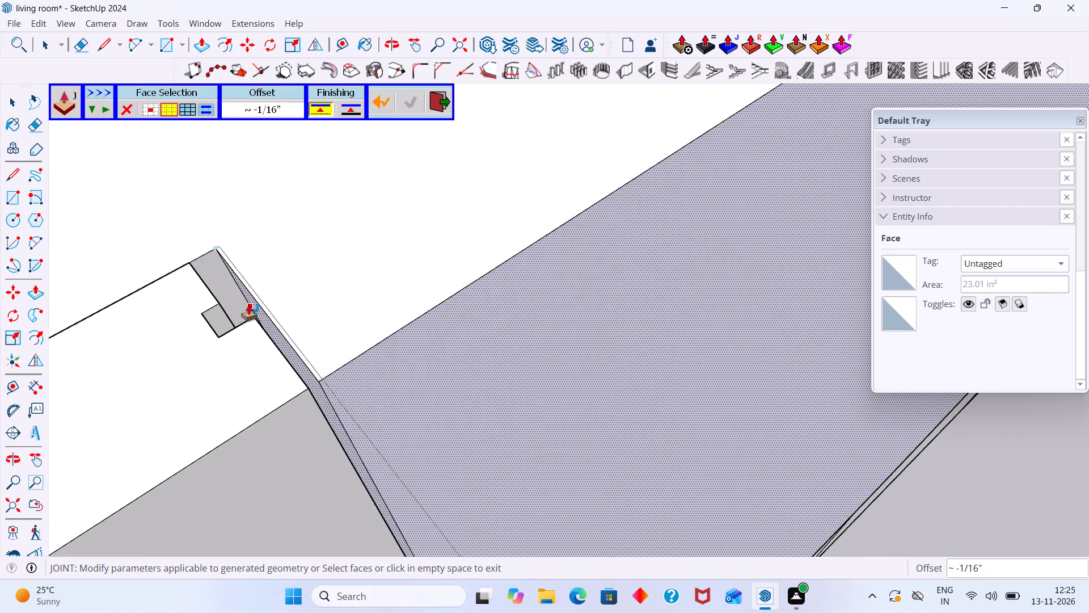
scroll(248, 305, up, 8)
click(269, 301)
click(282, 297)
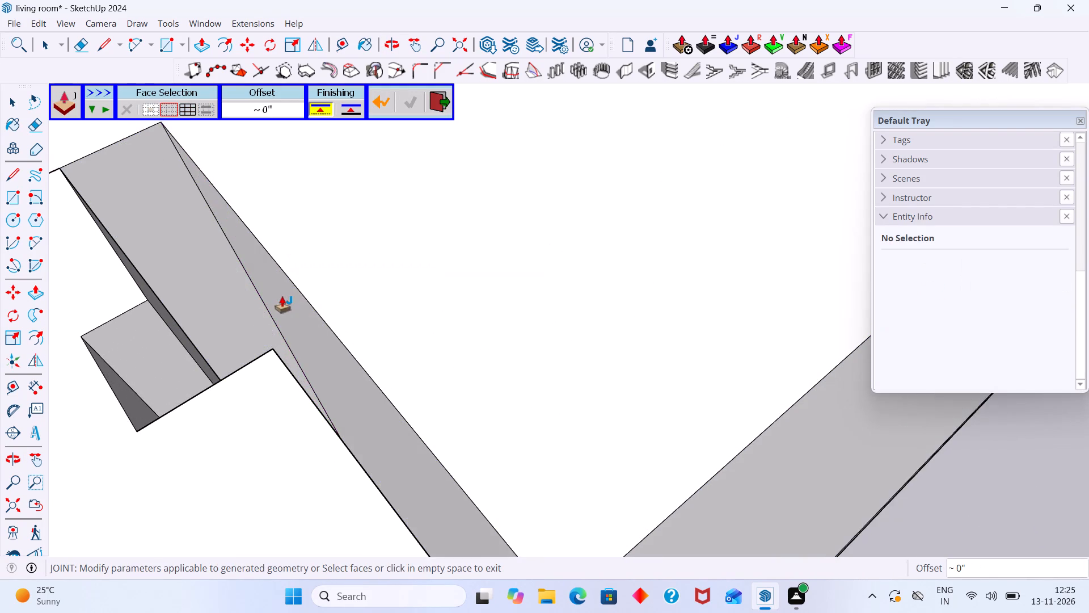
Push the curved side surface along the panel's arch inward about 1/8" with Joint Push Pull.
scroll(301, 300, down, 20)
scroll(301, 300, down, 14)
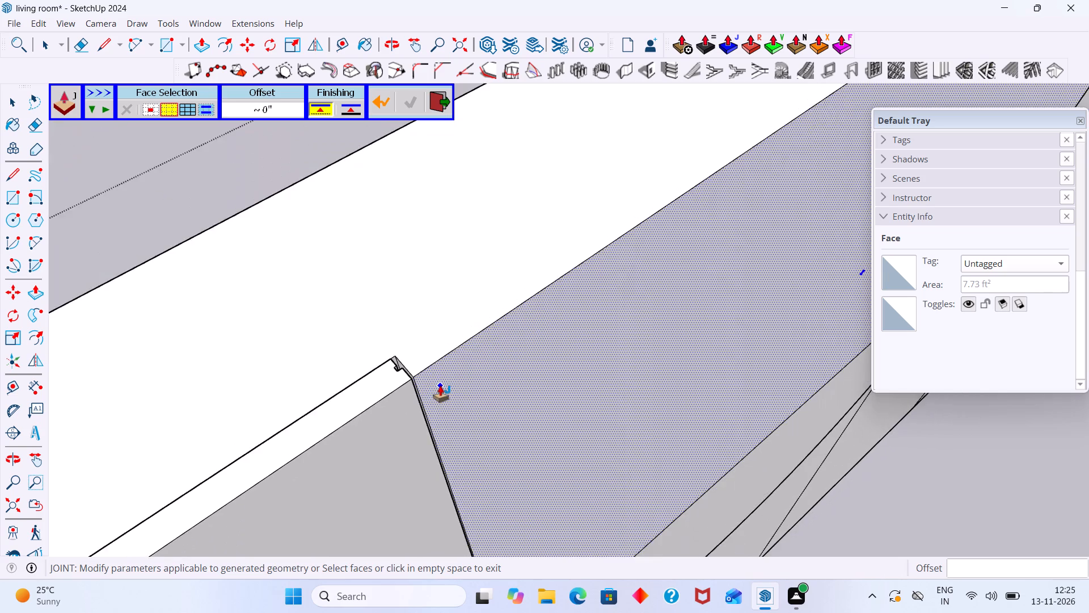
scroll(440, 386, down, 12)
middle_drag(461, 394, 373, 290)
middle_drag(431, 401, 394, 333)
shift+middle_drag(486, 412, 457, 354)
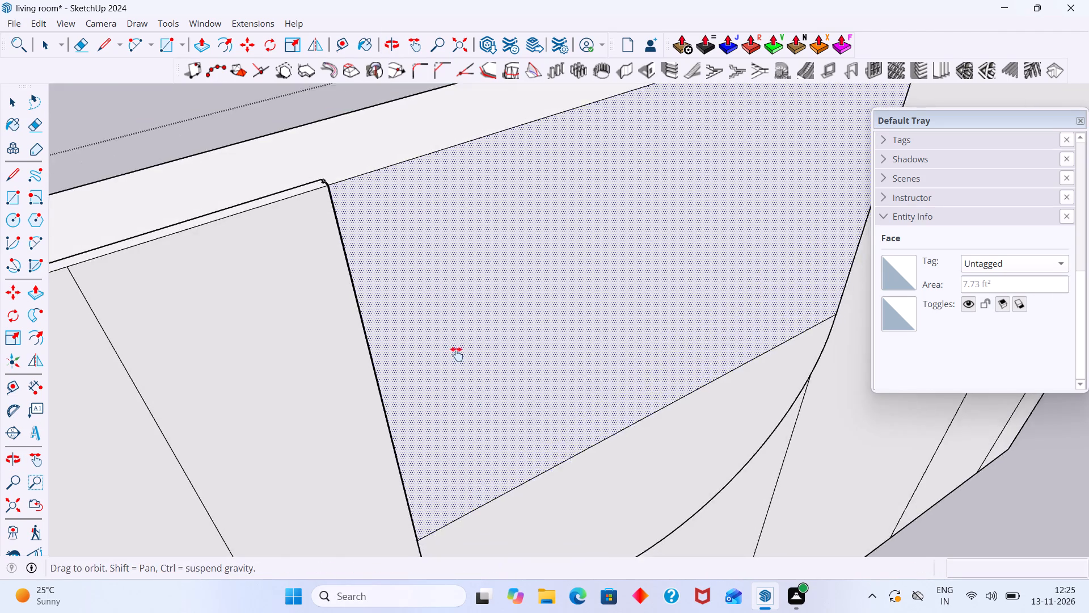
shift+middle_drag(457, 354, 400, 222)
scroll(458, 350, down, 1)
middle_drag(485, 397, 463, 279)
middle_drag(463, 436, 474, 309)
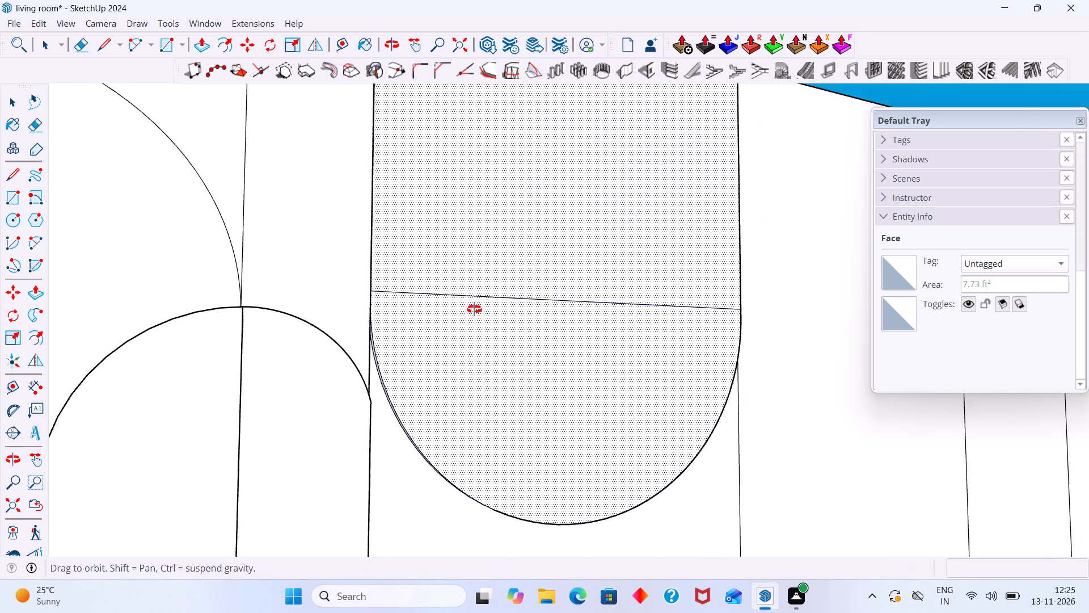
middle_drag(474, 309, 483, 305)
middle_drag(457, 450, 529, 370)
scroll(417, 461, up, 13)
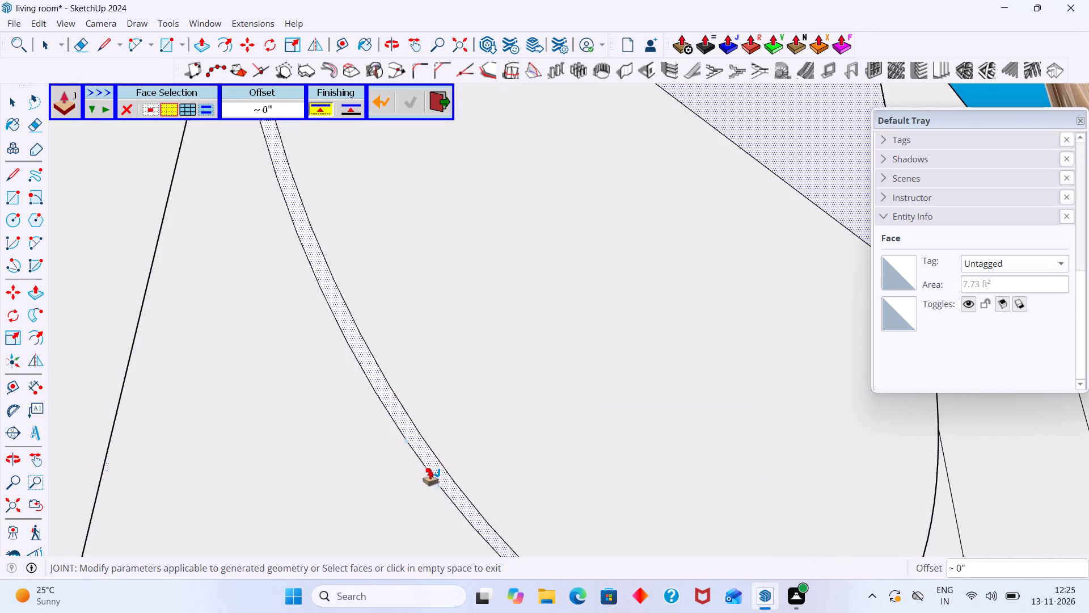
click(432, 467)
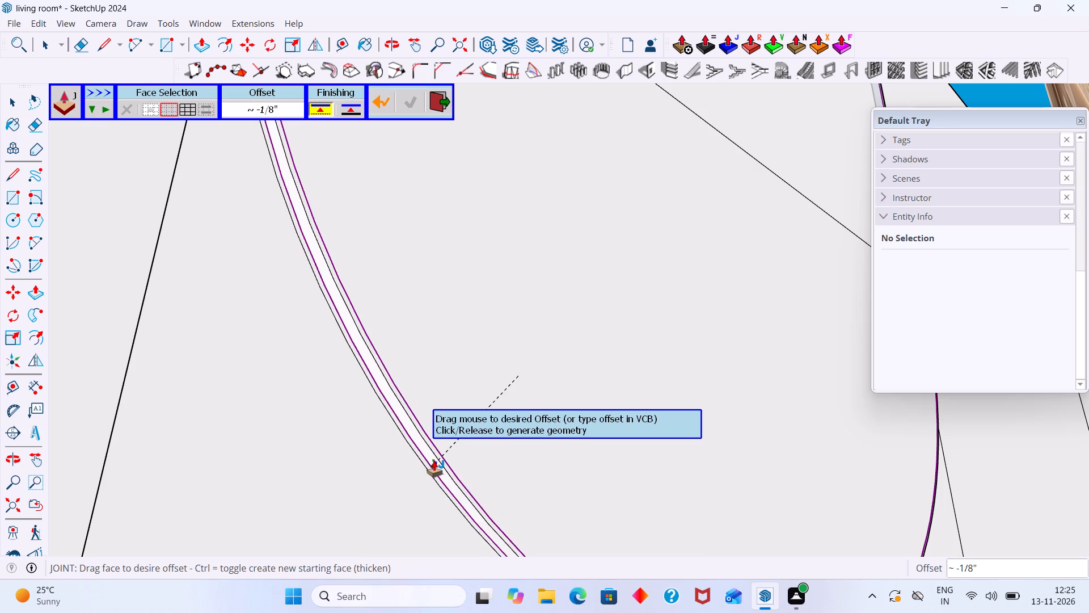
click(434, 461)
Push the panel's right straight side face inward about 1/8" with Joint Push Pull.
scroll(432, 462, down, 17)
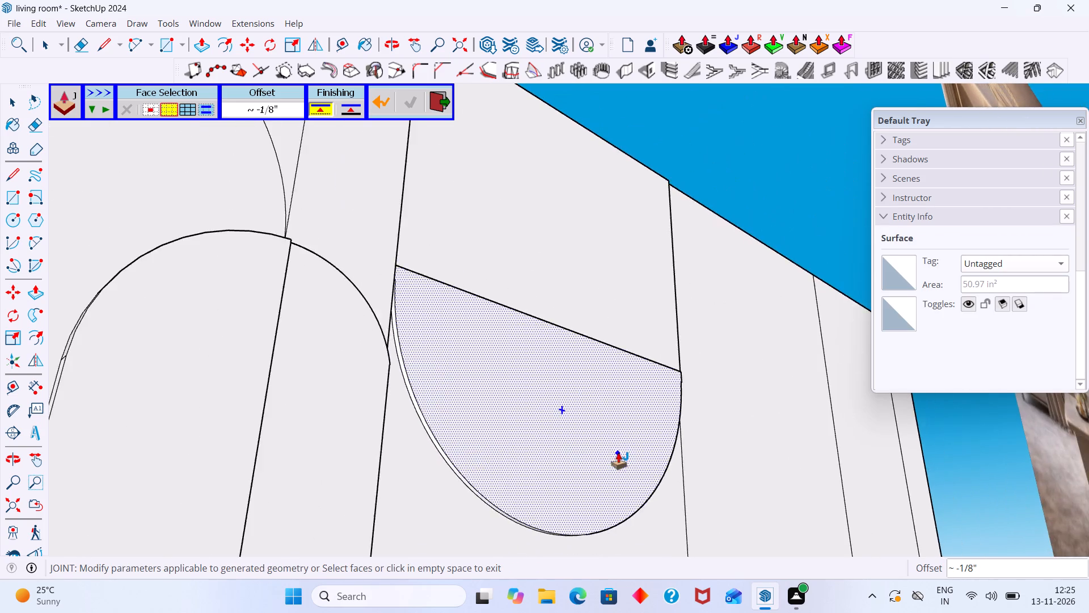
middle_drag(618, 453, 384, 454)
scroll(354, 379, up, 20)
scroll(354, 379, up, 6)
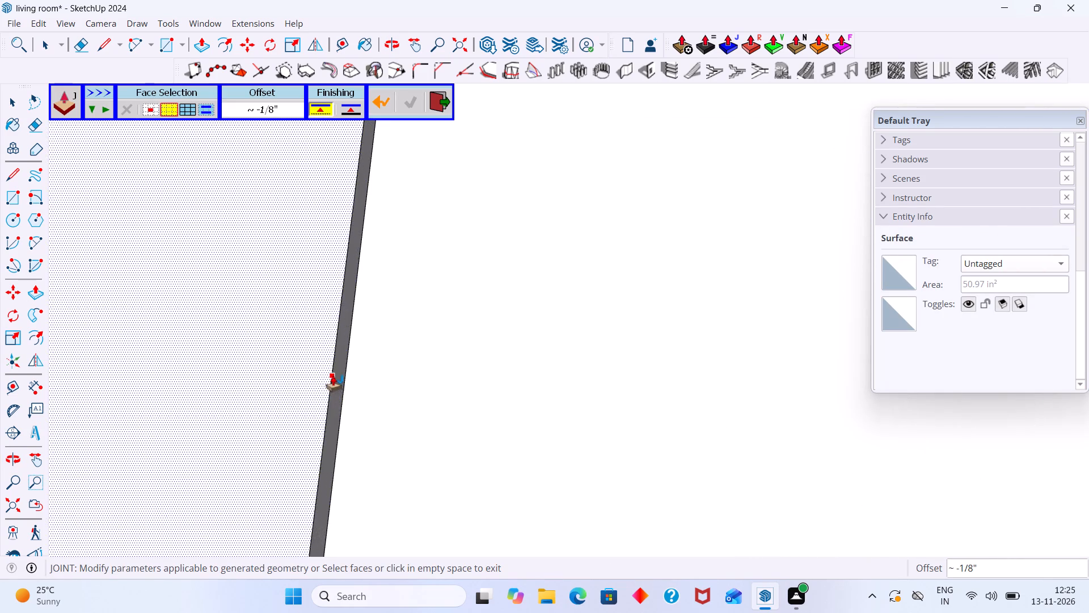
scroll(333, 376, up, 8)
click(343, 375)
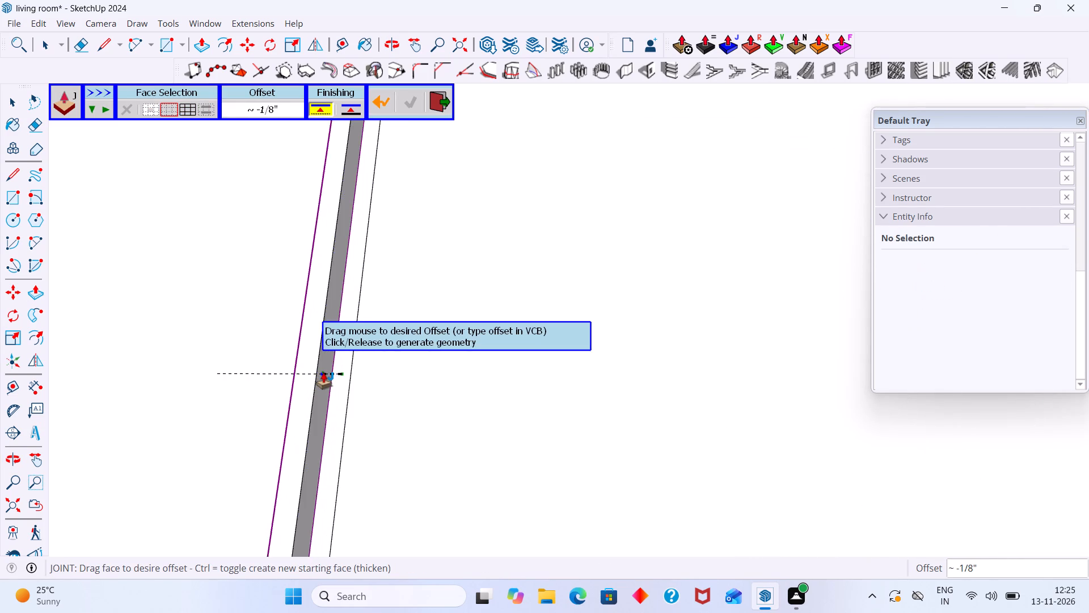
click(323, 373)
Push the short side face between the right straight side and the arch inward about 1/8" to meet the curved part.
scroll(333, 374, down, 20)
scroll(333, 374, down, 13)
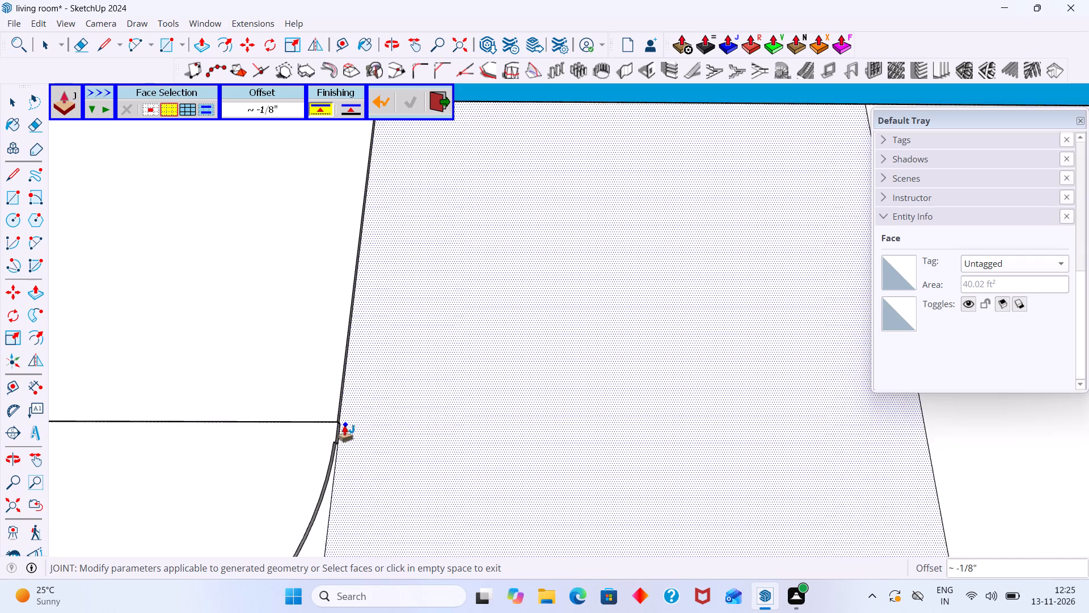
scroll(344, 426, up, 20)
click(336, 434)
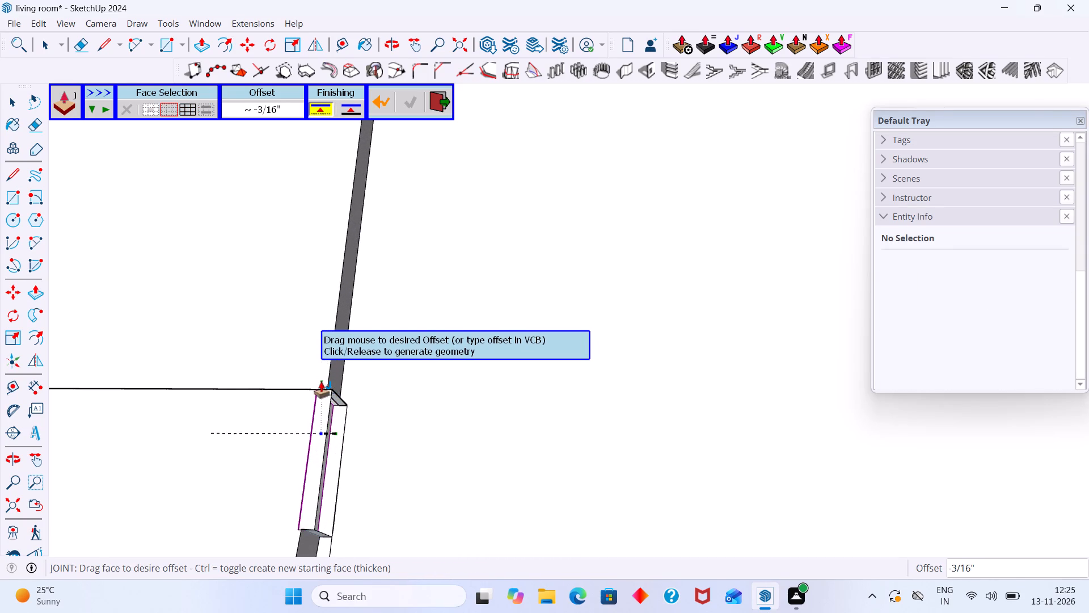
click(306, 528)
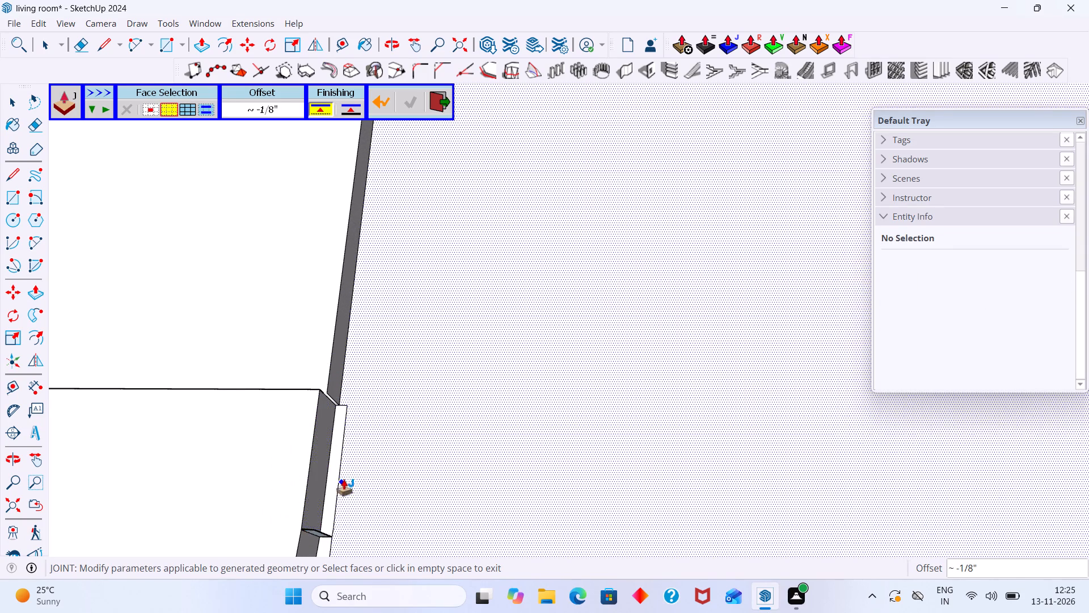
Push the panel's right straight side face inward about 1/16" with Joint Push Pull to meet the short face's corner.
scroll(344, 471, down, 6)
middle_drag(340, 466, 342, 511)
scroll(332, 426, up, 3)
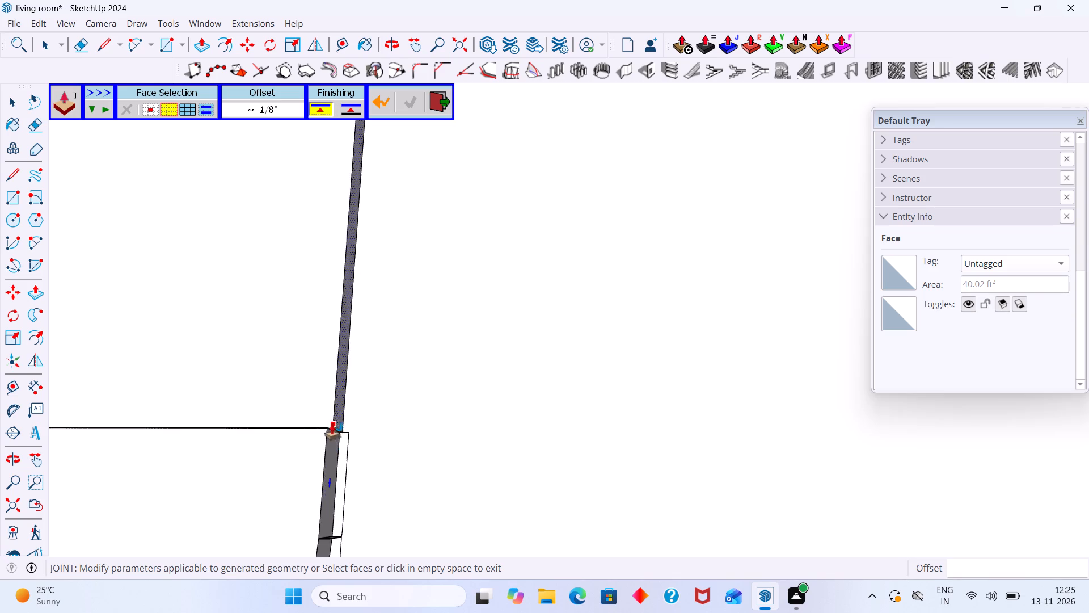
scroll(332, 424, up, 11)
drag(339, 415, 307, 446)
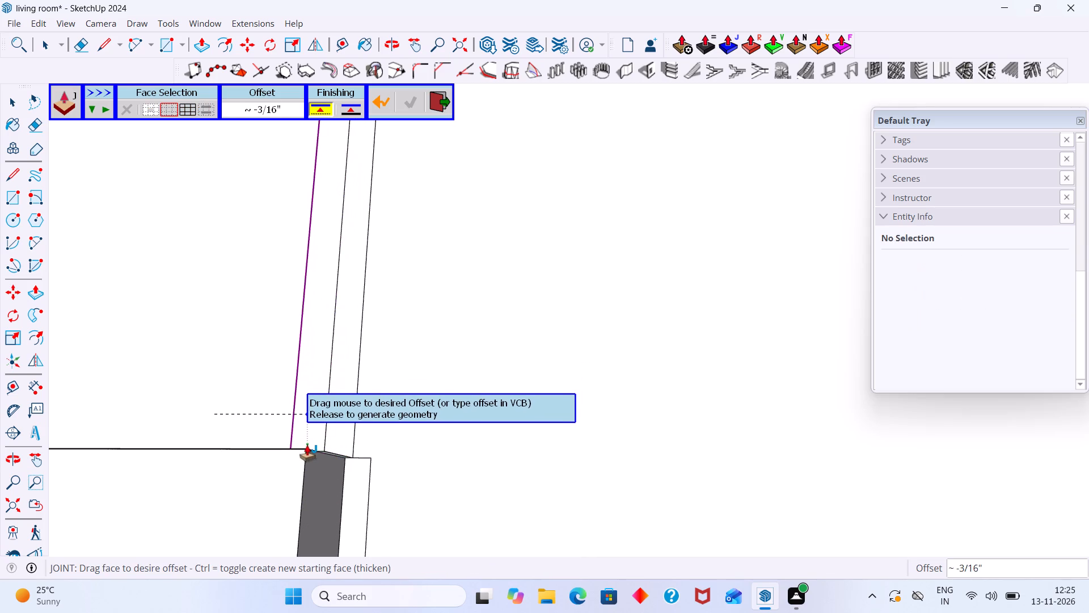
drag(307, 446, 309, 447)
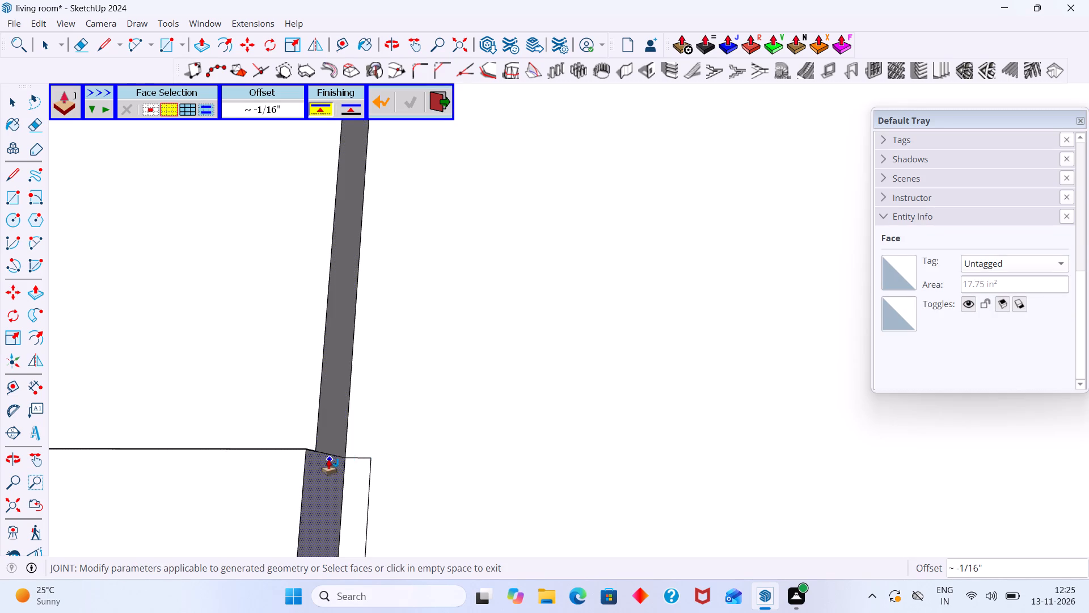
key(space)
Examine the corner where the panel's straight side face meets the short face and the curved part.
scroll(313, 453, up, 11)
middle_drag(316, 458, 406, 368)
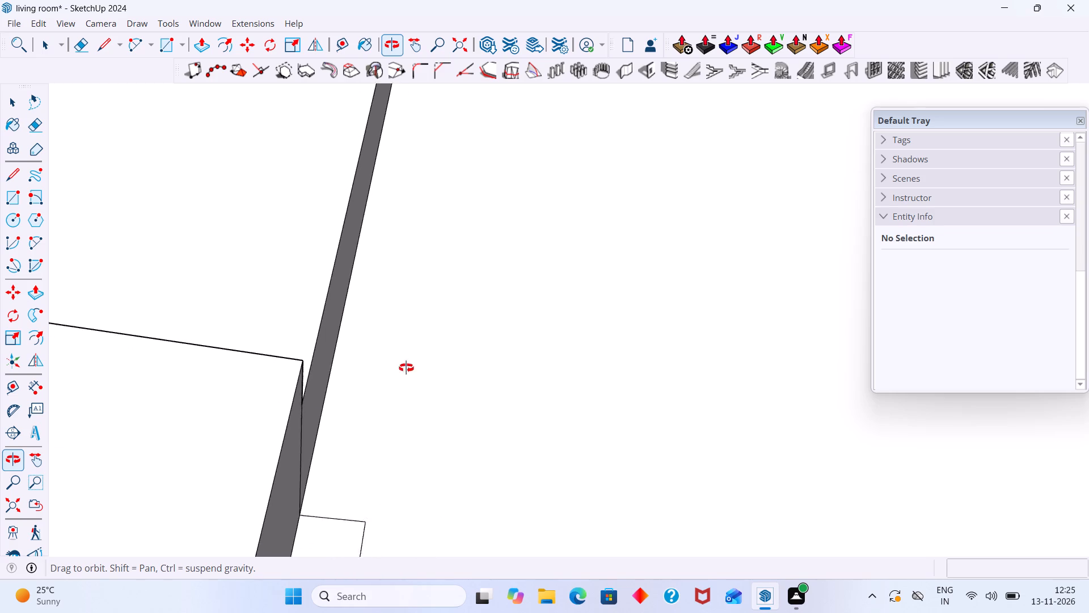
middle_drag(406, 368, 427, 492)
scroll(270, 439, down, 11)
middle_drag(277, 443, 241, 552)
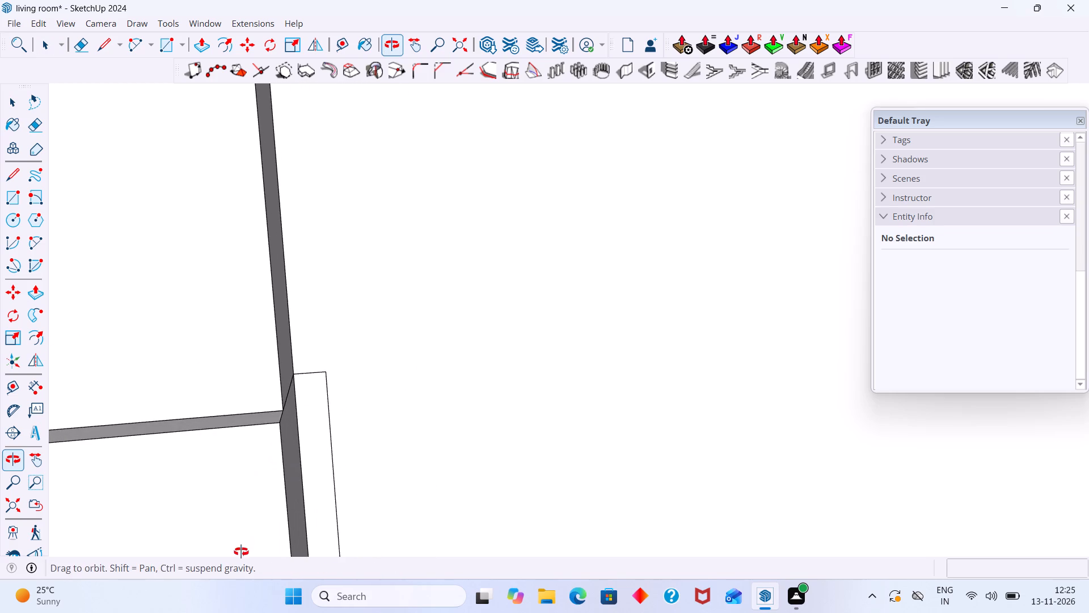
middle_drag(241, 552, 237, 538)
scroll(265, 423, down, 20)
scroll(265, 423, down, 19)
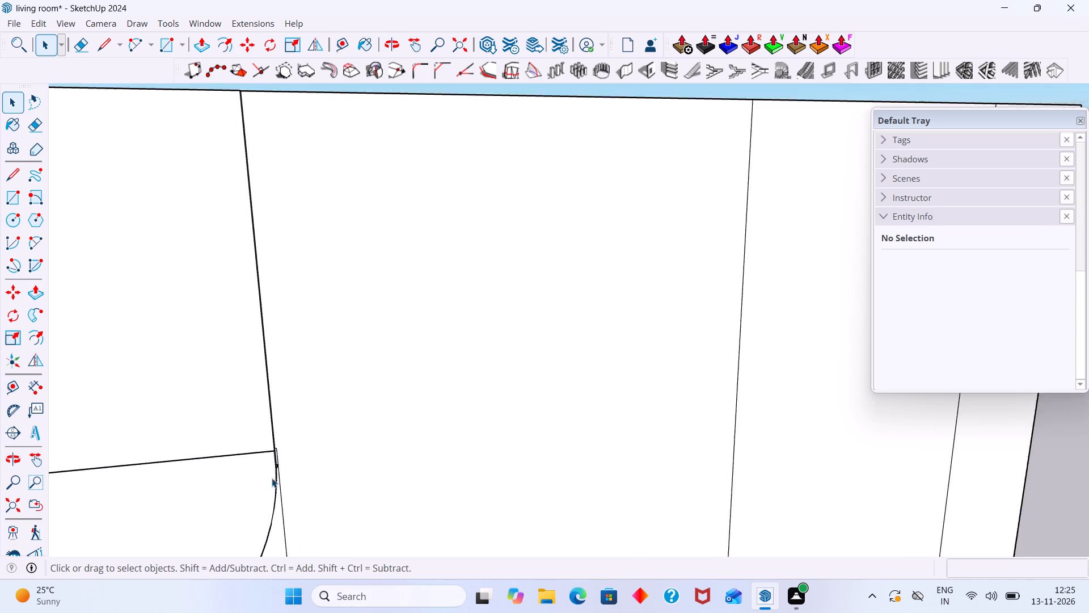
scroll(272, 478, down, 7)
scroll(255, 434, up, 8)
scroll(253, 432, down, 9)
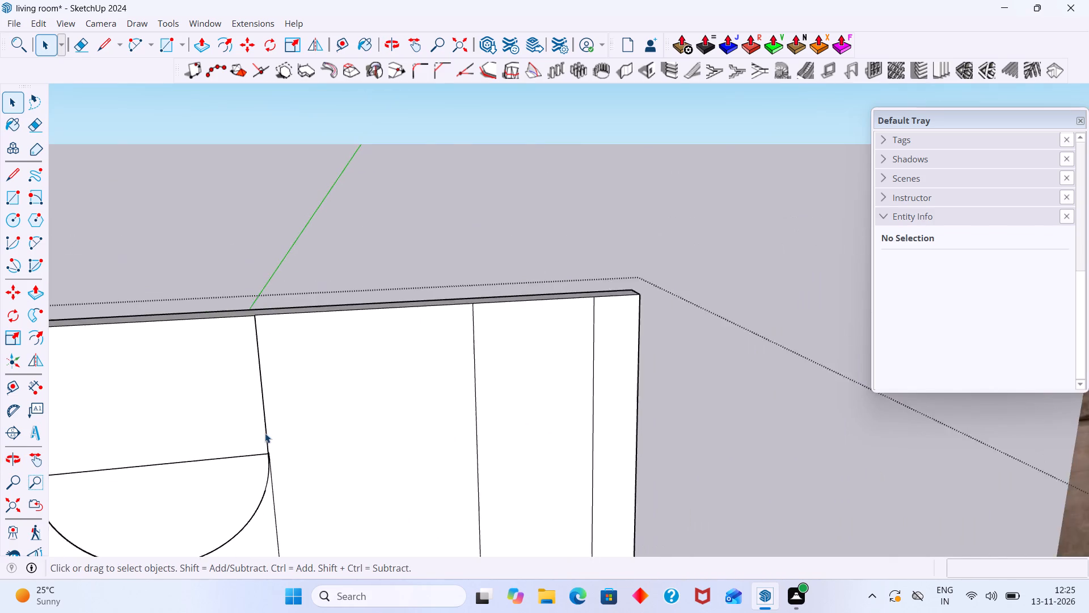
Push/Pull the panel's rectangular front face above the curved part by about 3/16".
scroll(265, 433, down, 1)
middle_drag(272, 429, 460, 426)
middle_drag(386, 446, 412, 510)
scroll(289, 502, up, 9)
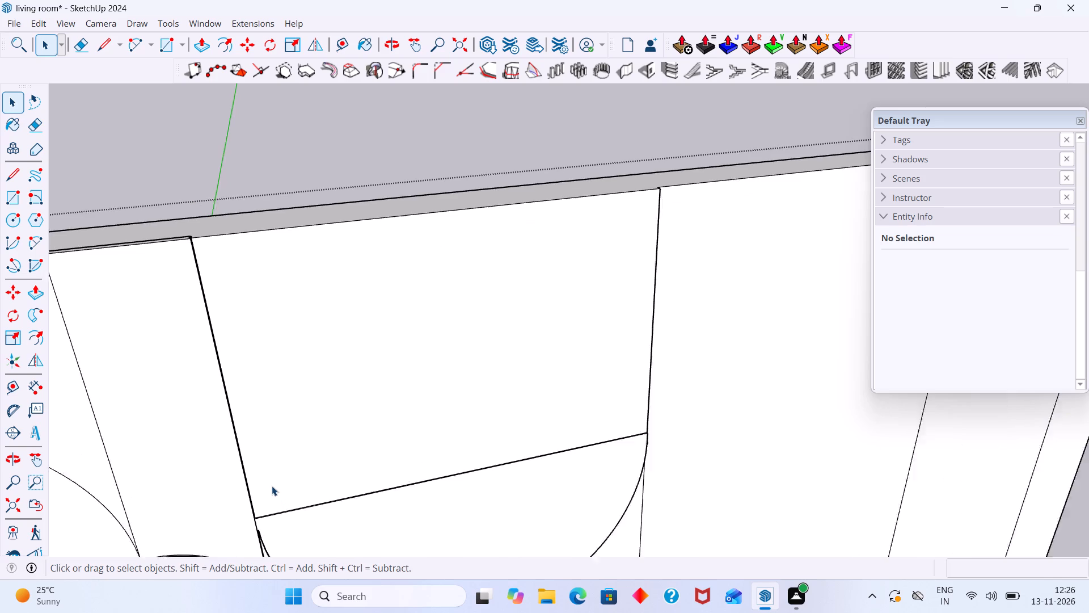
scroll(272, 486, up, 1)
click(271, 484)
key(p)
click(282, 479)
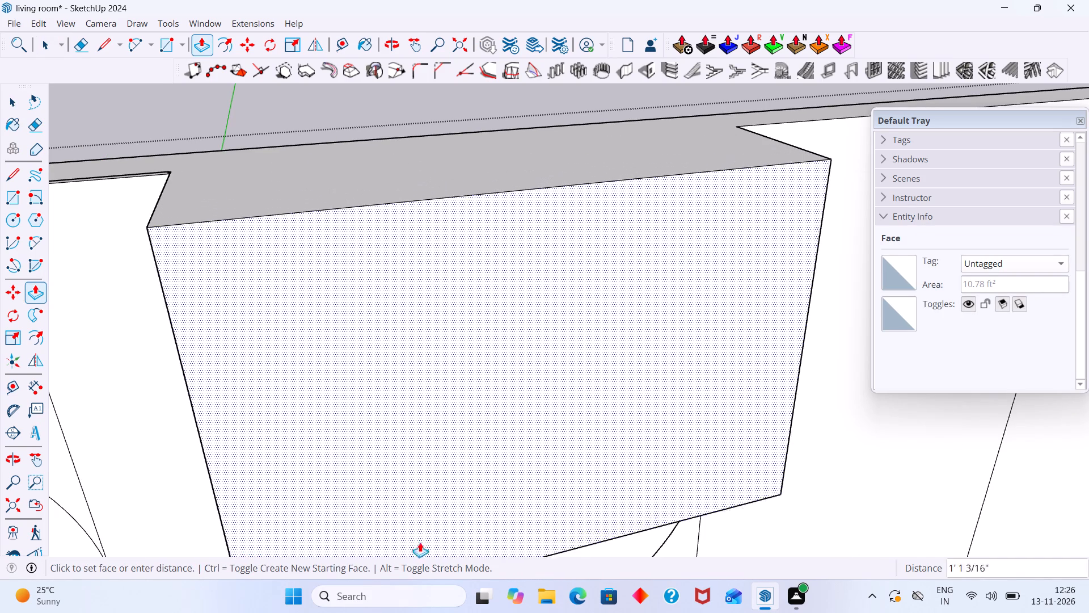
scroll(484, 459, down, 3)
shift+middle_drag(481, 459, 464, 391)
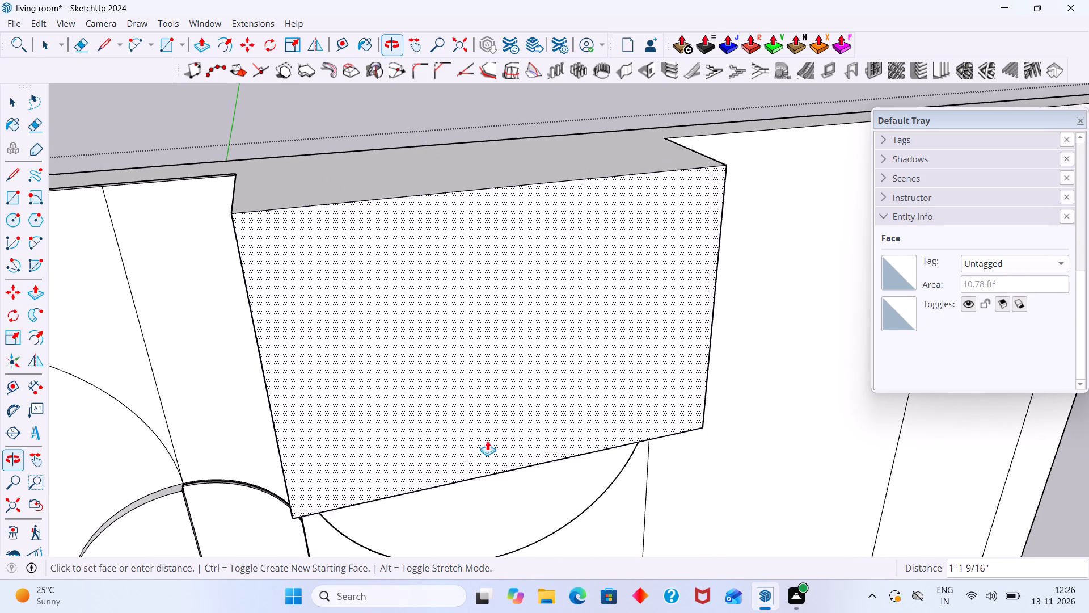
click(261, 334)
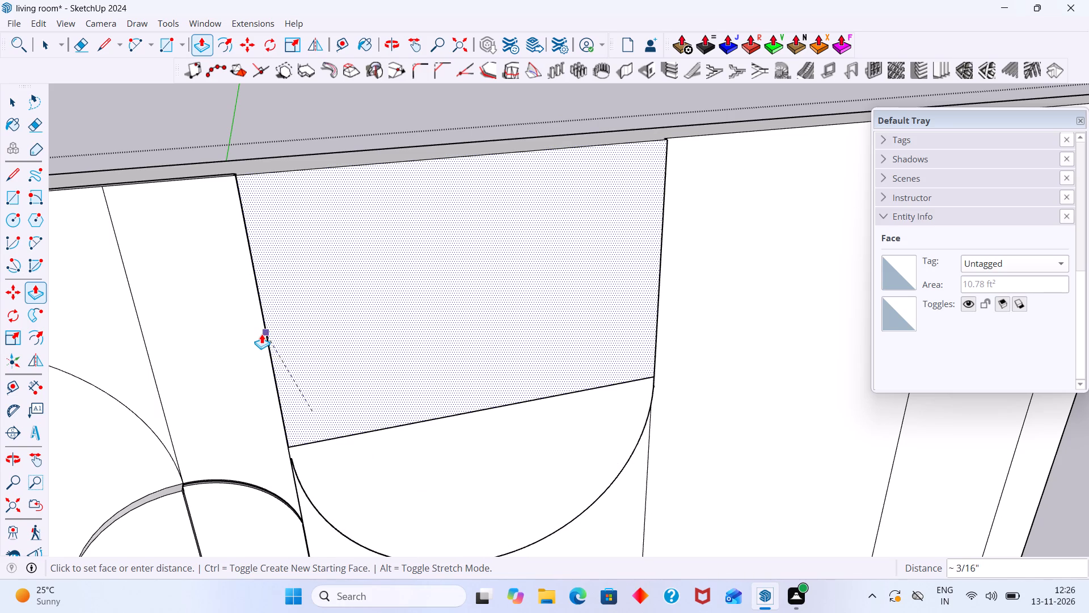
key(space)
Inspect the adjusted front face and its side edge at the panel's top left corner.
scroll(274, 328, down, 4)
middle_drag(290, 350, 301, 393)
scroll(258, 305, up, 7)
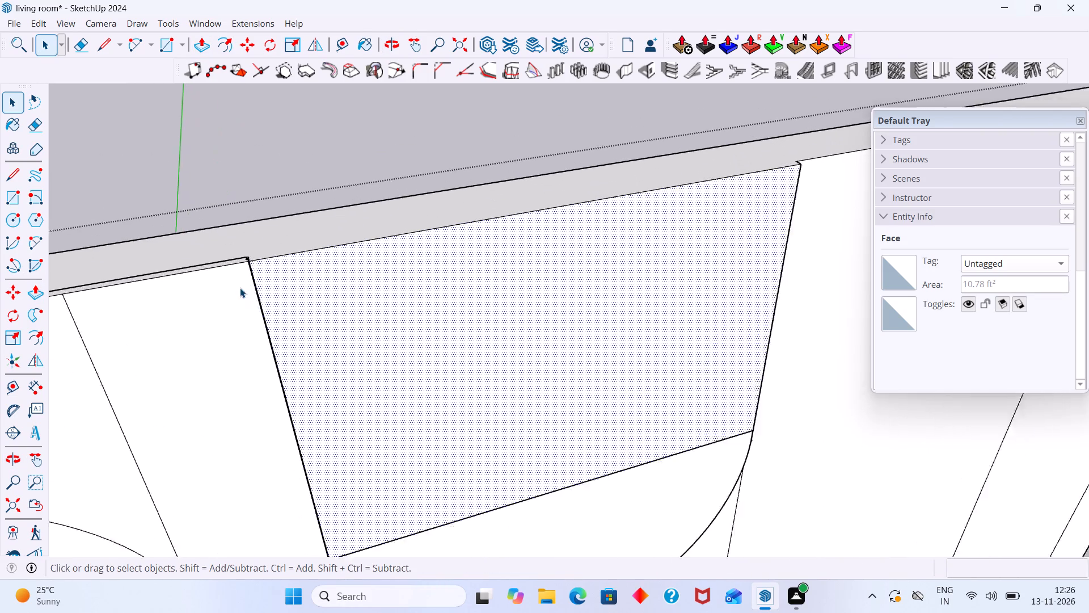
scroll(240, 288, up, 10)
scroll(254, 268, down, 1)
scroll(254, 268, up, 11)
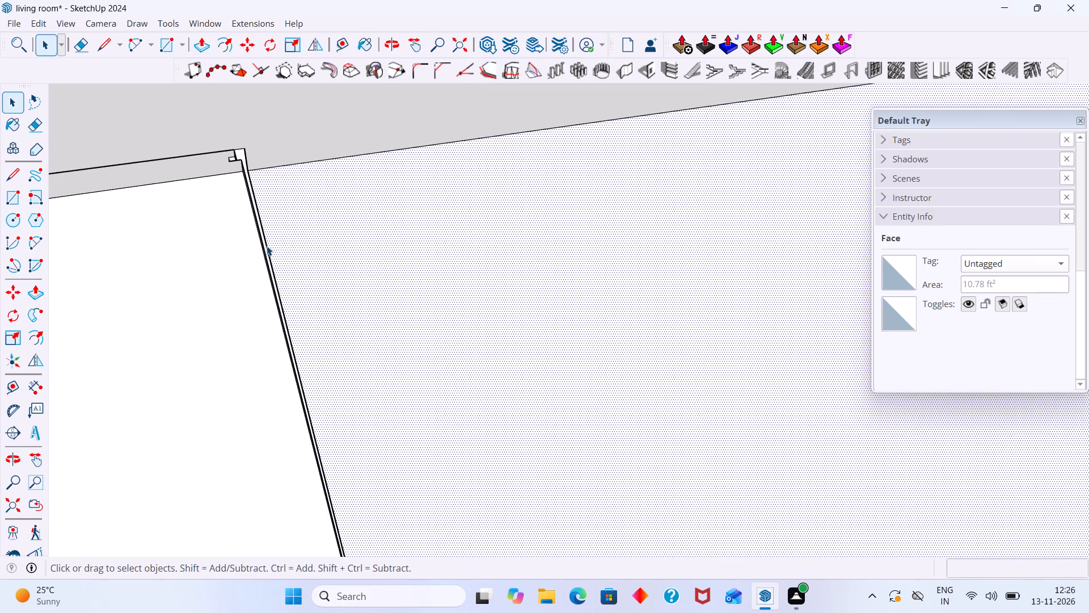
middle_drag(270, 246, 407, 237)
scroll(399, 239, up, 1)
scroll(398, 239, down, 20)
scroll(398, 239, down, 13)
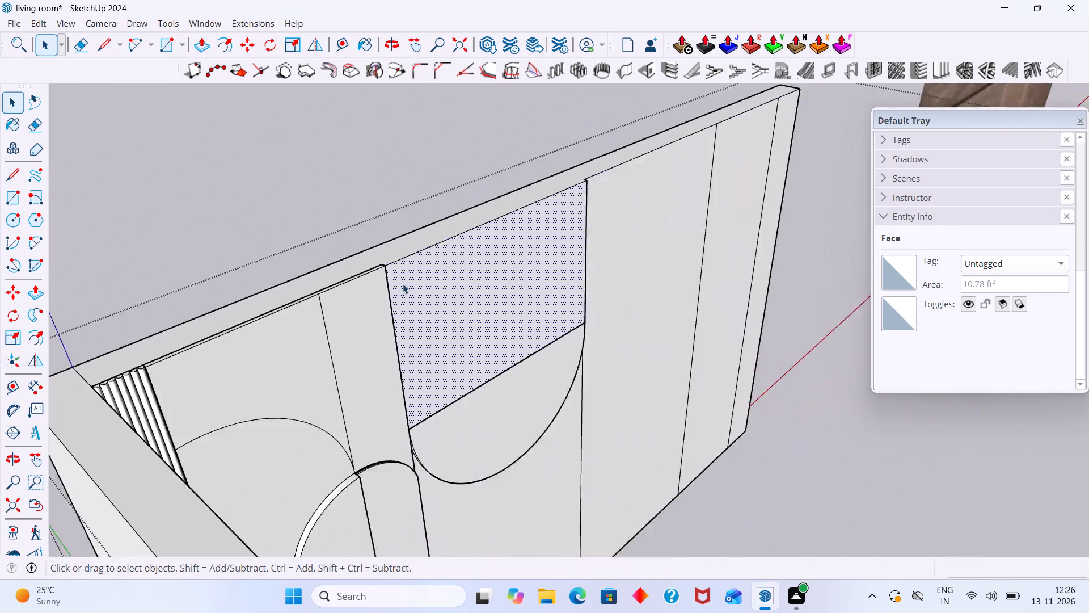
Delete the overlapping dividing lines between the panel's rectangular face and its rounded lower part.
scroll(403, 284, down, 5)
middle_drag(408, 290, 65, 380)
scroll(149, 366, down, 6)
middle_drag(217, 389, 196, 390)
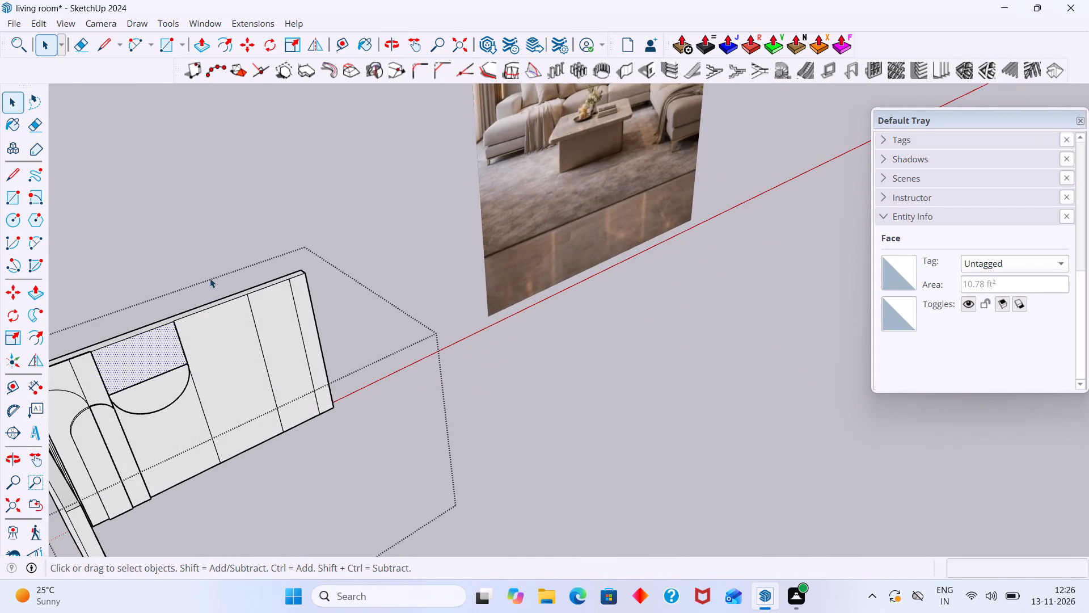
click(208, 276)
scroll(191, 352, up, 6)
click(157, 376)
triple_click(158, 379)
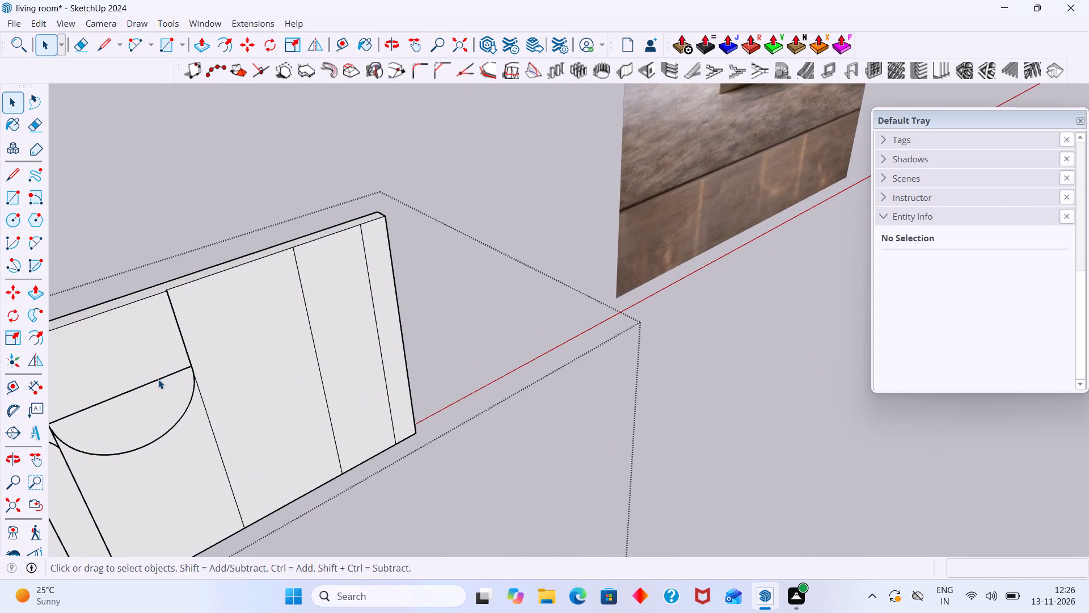
double_click(158, 379)
click(159, 379)
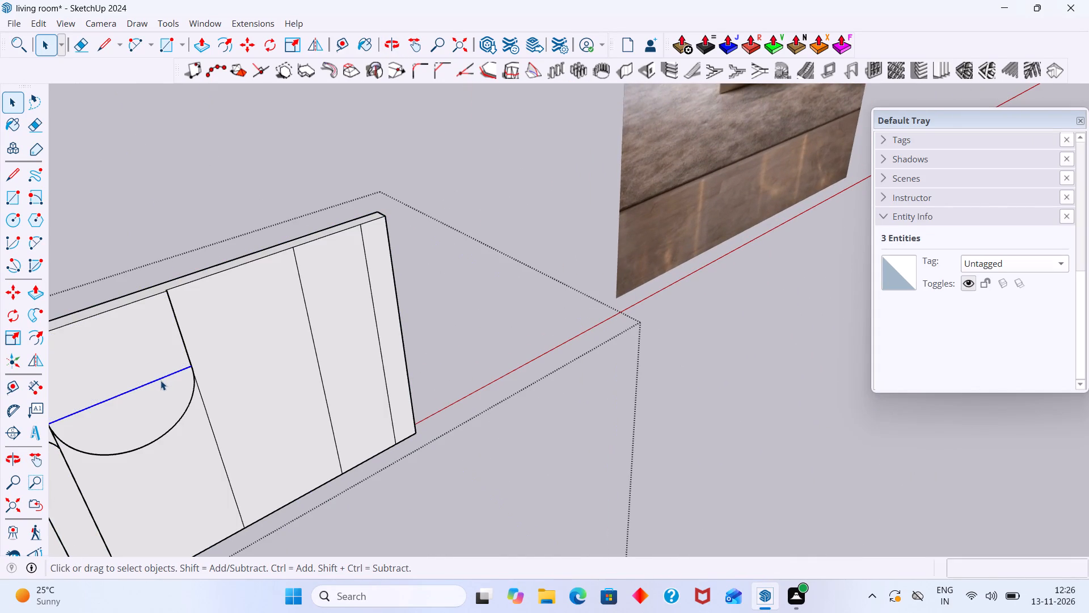
key(Delete)
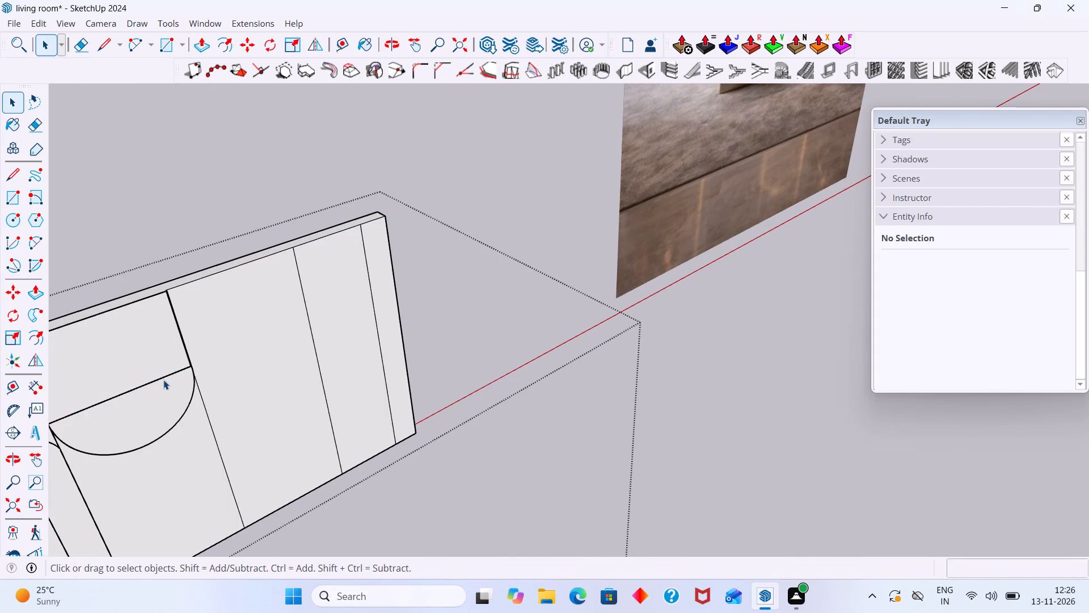
click(163, 380)
key(Delete)
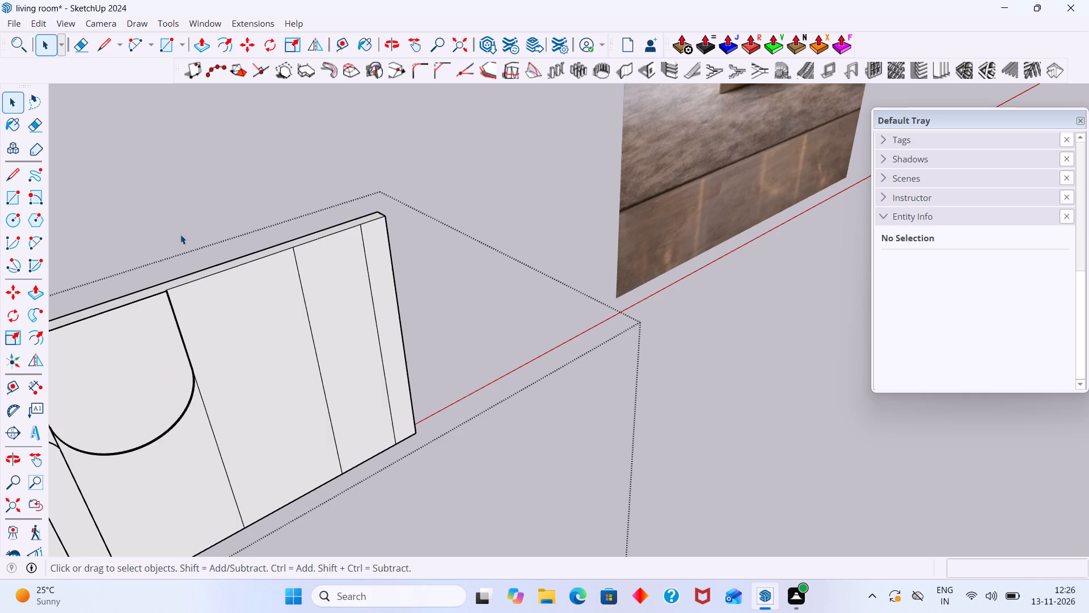
Exit the group and review the whole feature wall beside the reference image.
click(179, 221)
scroll(176, 255, up, 1)
scroll(176, 304, down, 11)
middle_drag(191, 351, 210, 431)
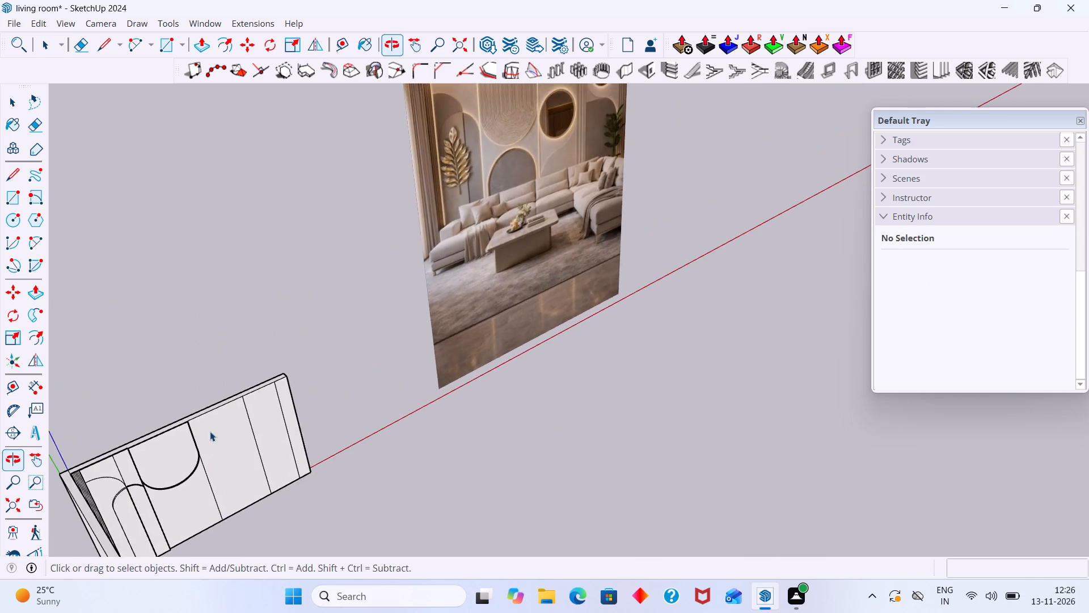
middle_drag(210, 431, 204, 450)
scroll(213, 418, down, 3)
middle_drag(220, 420, 91, 401)
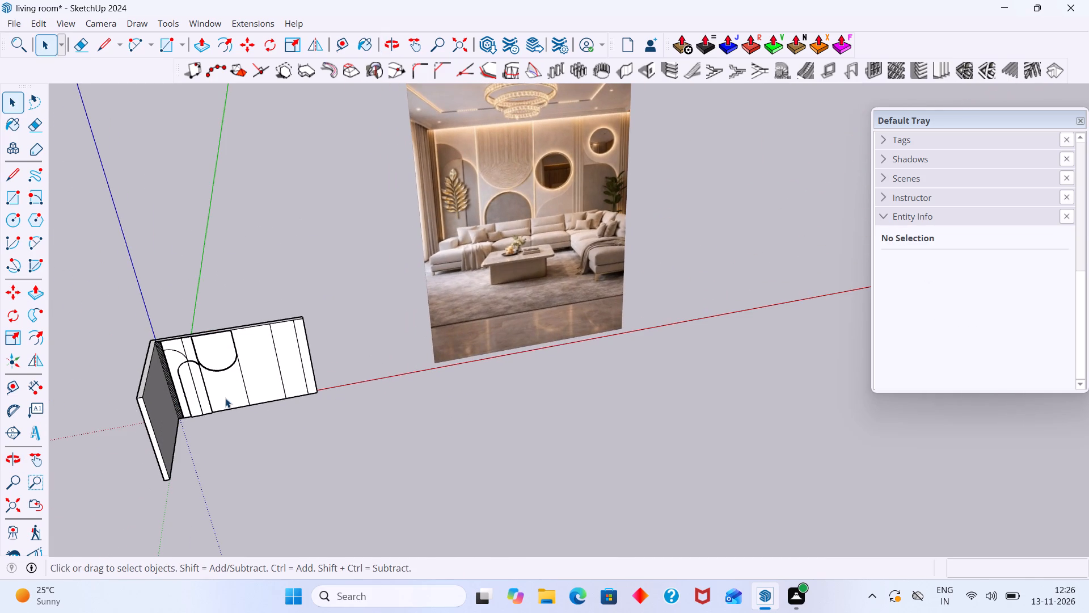
shift+middle_drag(225, 398, 225, 420)
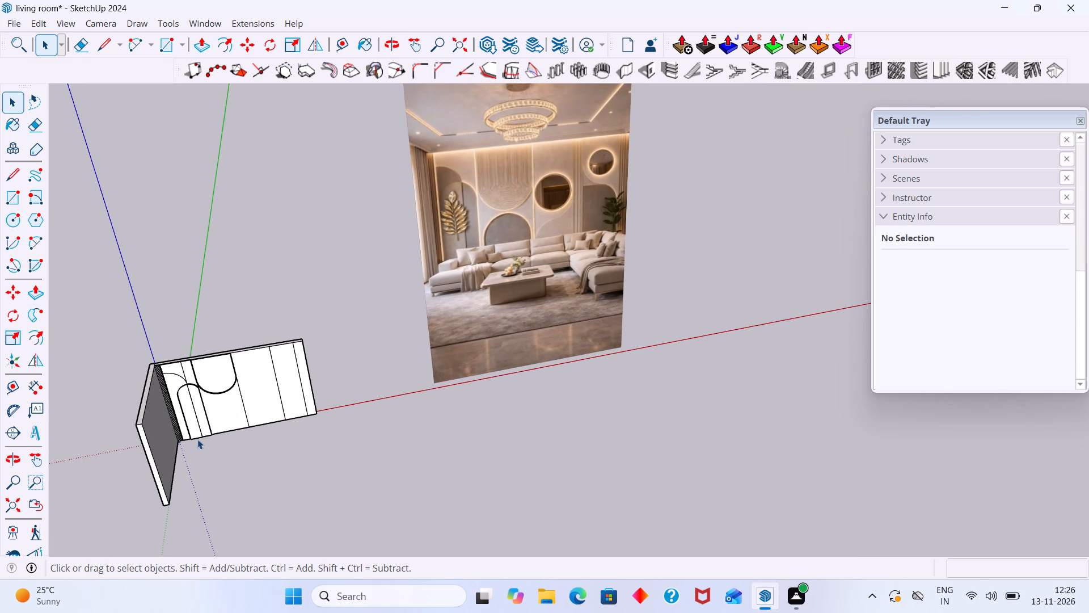
Open the feature wall group for editing and select the wall face below the panel's rounded end.
scroll(266, 423, up, 20)
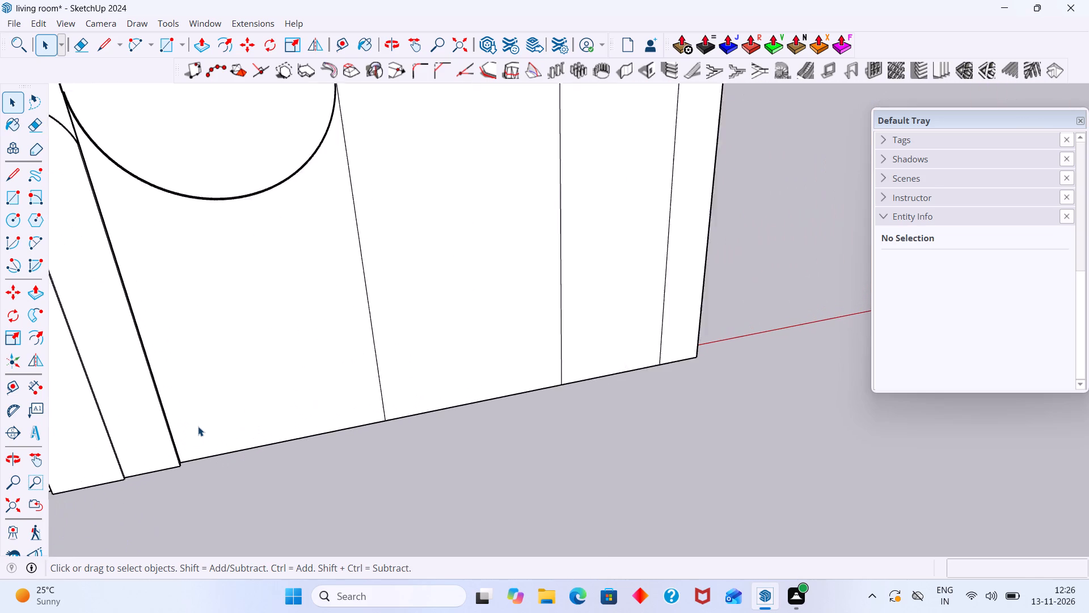
double_click(197, 426)
scroll(201, 435, up, 3)
click(201, 435)
scroll(204, 441, down, 7)
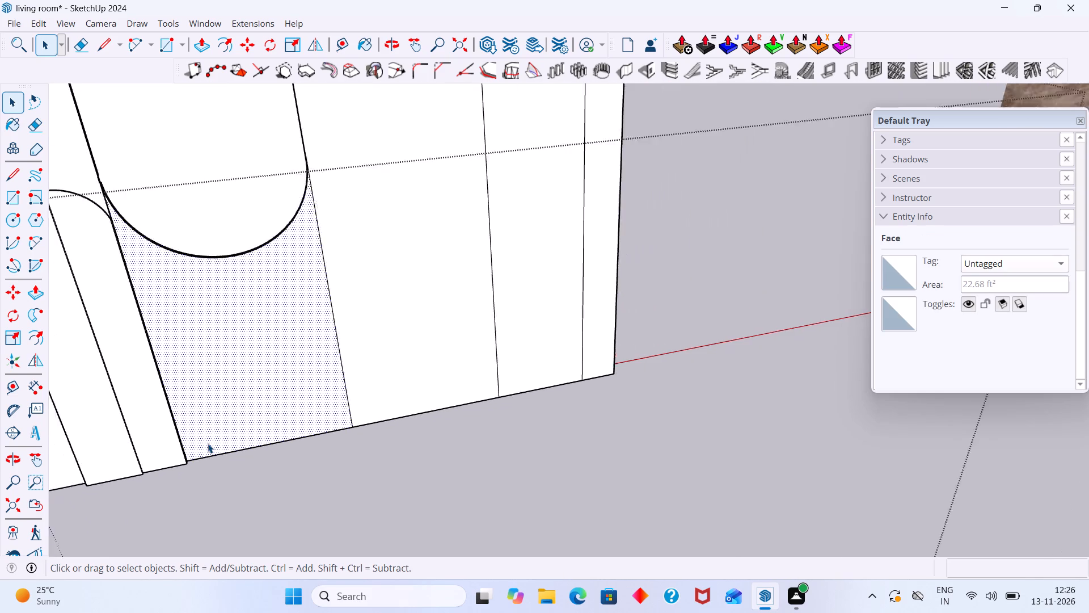
scroll(208, 443, down, 2)
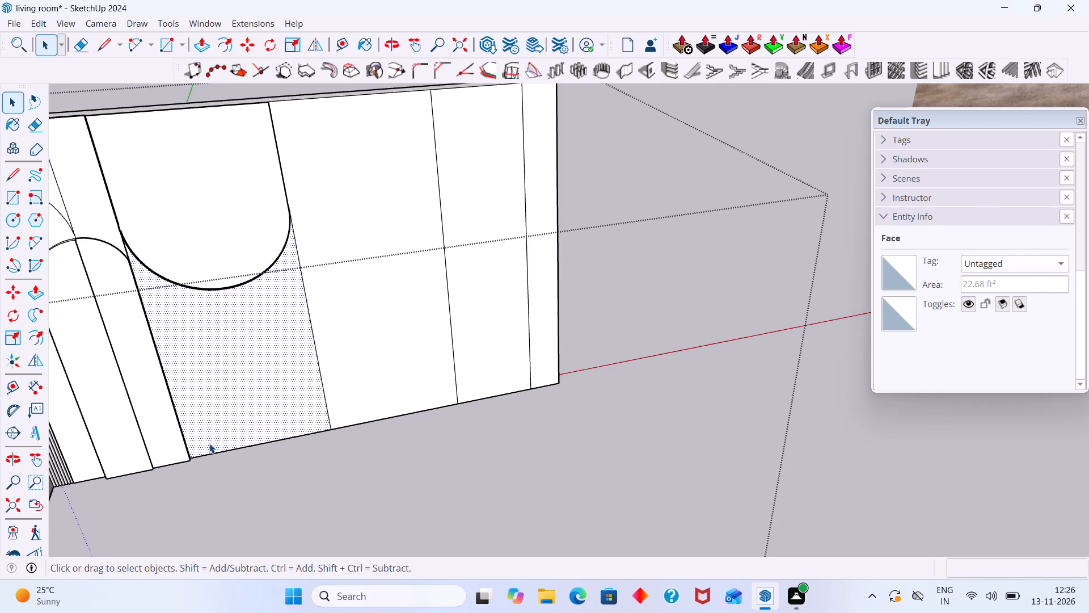
scroll(213, 448, down, 10)
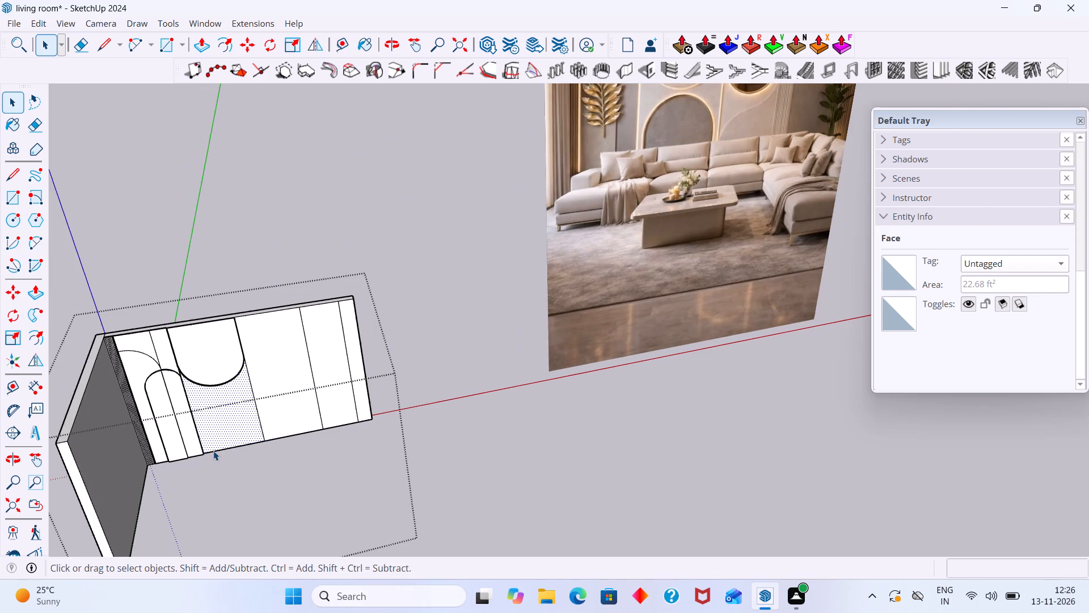
scroll(213, 451, up, 4)
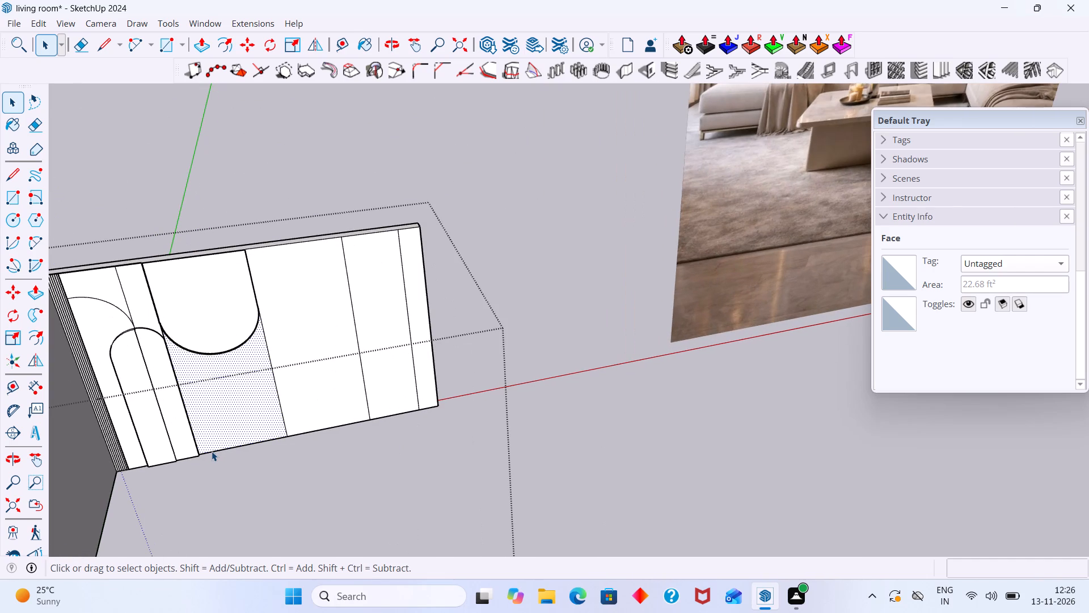
Place a guide line about 7" inside the left edge of the wall face below the rounded panel.
key(t)
scroll(204, 452, up, 16)
middle_drag(187, 435, 143, 442)
scroll(188, 436, up, 2)
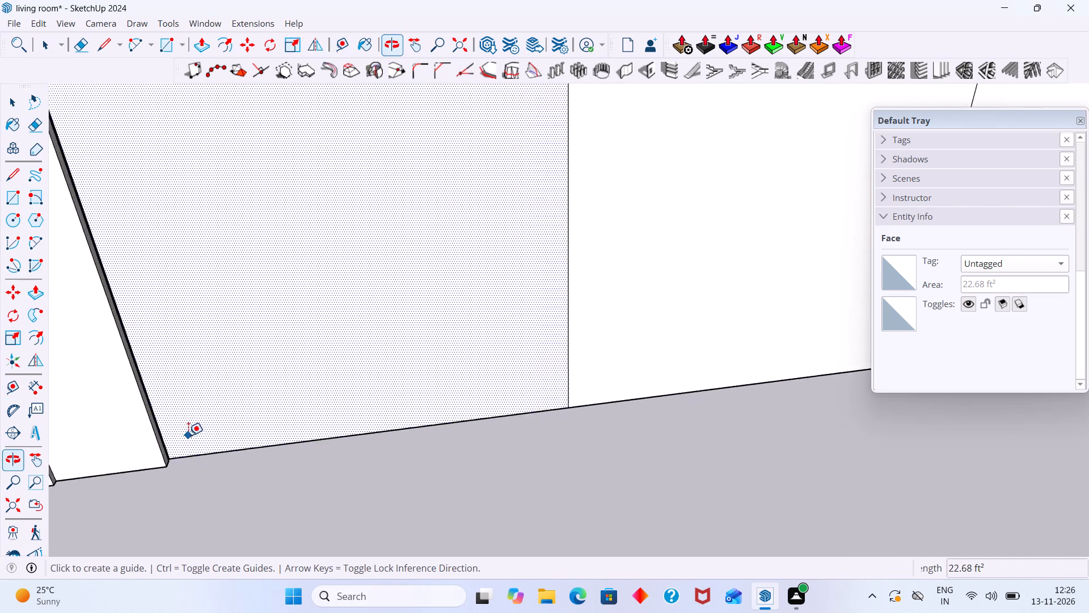
scroll(188, 435, up, 7)
scroll(139, 416, up, 13)
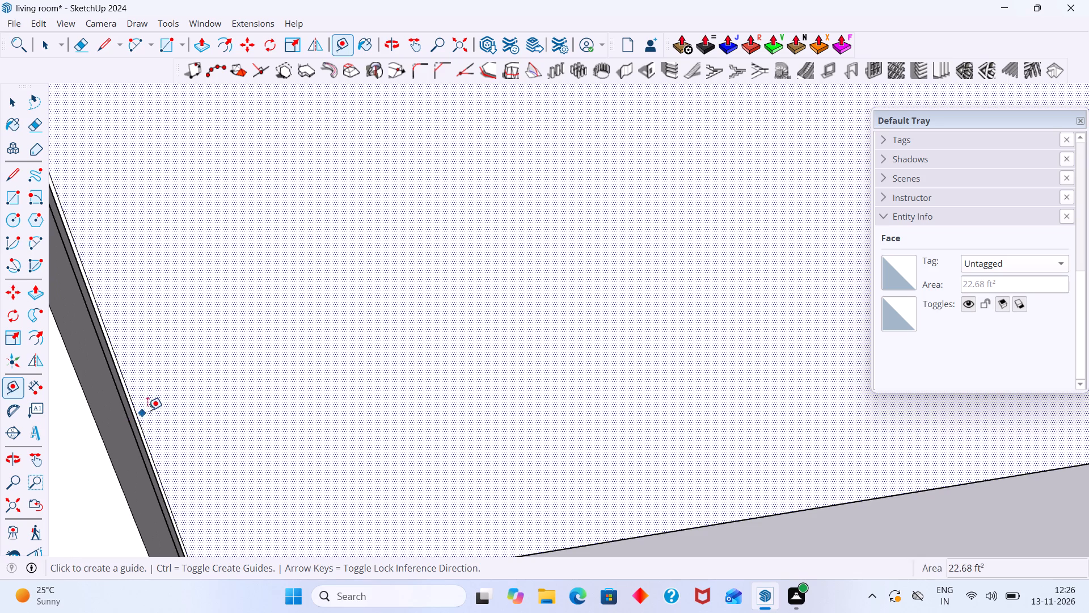
click(133, 408)
scroll(195, 397, down, 12)
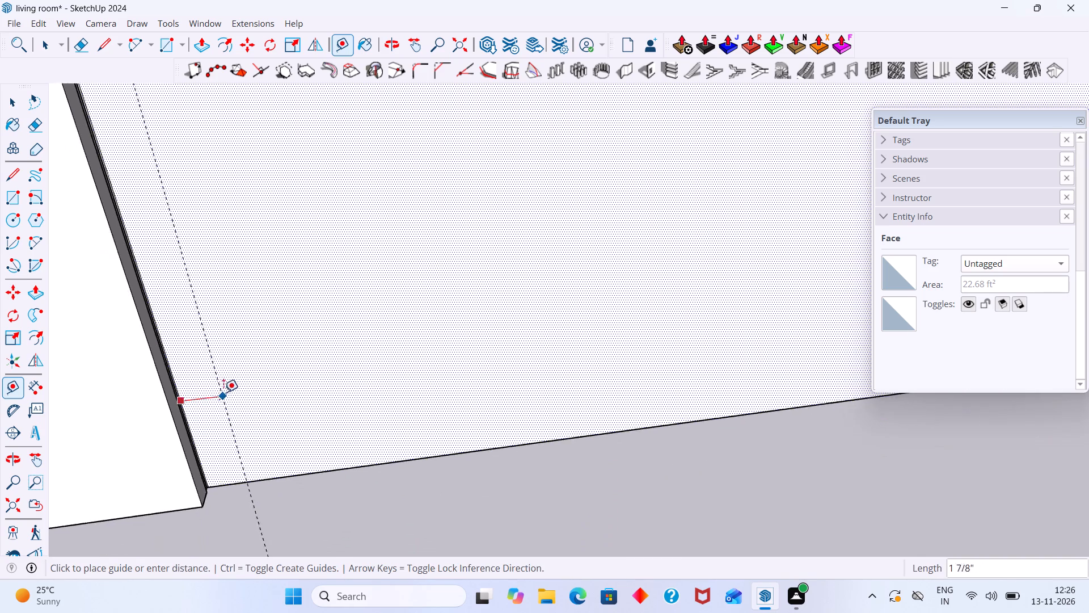
scroll(223, 392, down, 20)
scroll(223, 392, down, 2)
shift+middle_drag(251, 385, 225, 442)
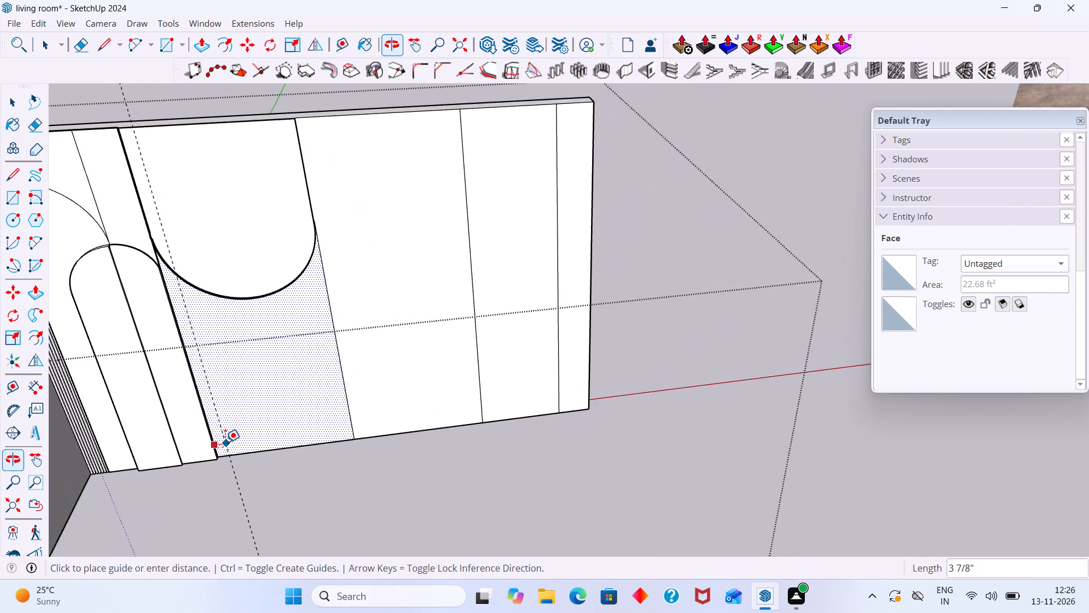
scroll(225, 442, down, 10)
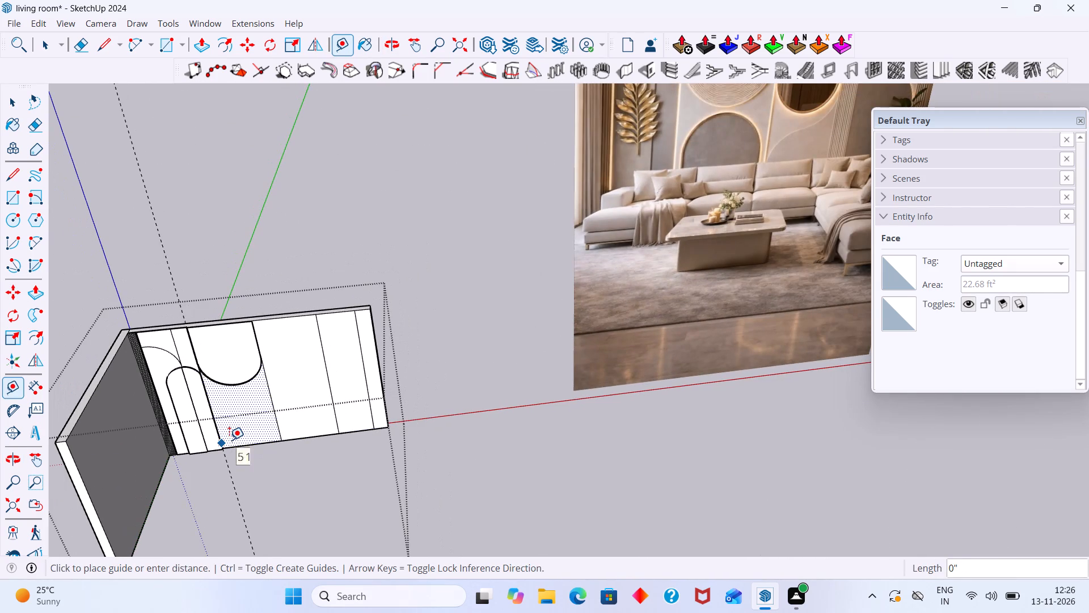
scroll(230, 436, up, 7)
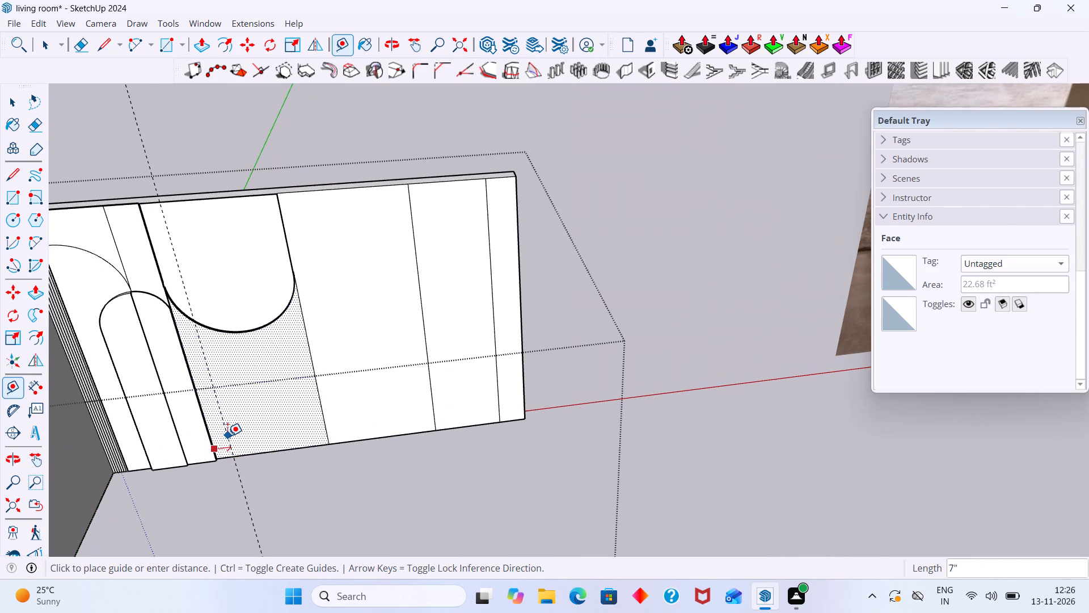
click(227, 436)
Place a guide line 7" inside the right edge of the wall face below the rounded panel.
scroll(323, 441, up, 3)
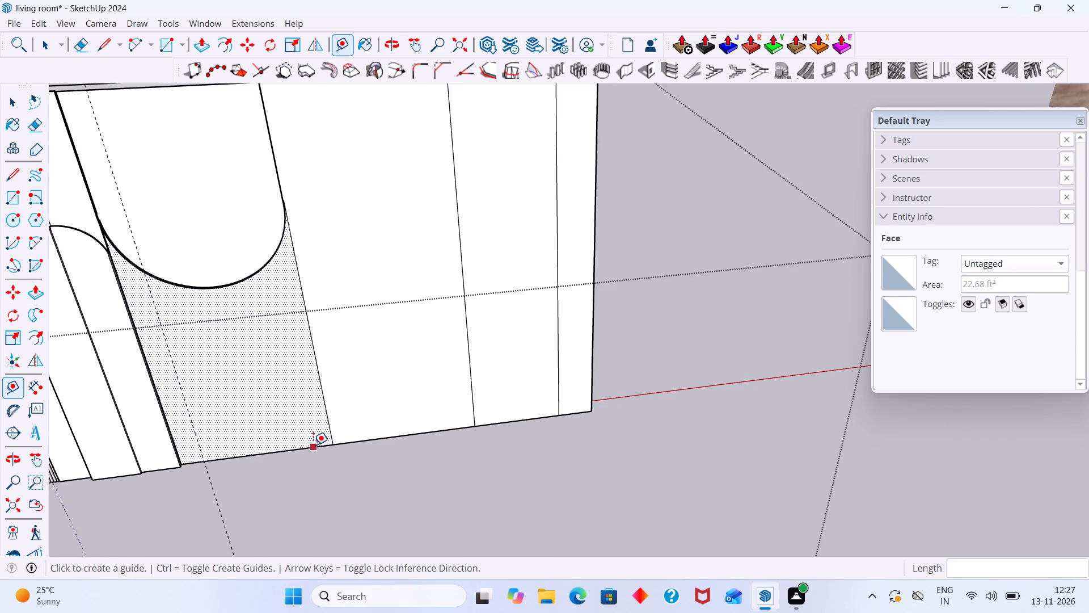
middle_drag(313, 445, 379, 425)
middle_drag(332, 459, 343, 451)
click(334, 452)
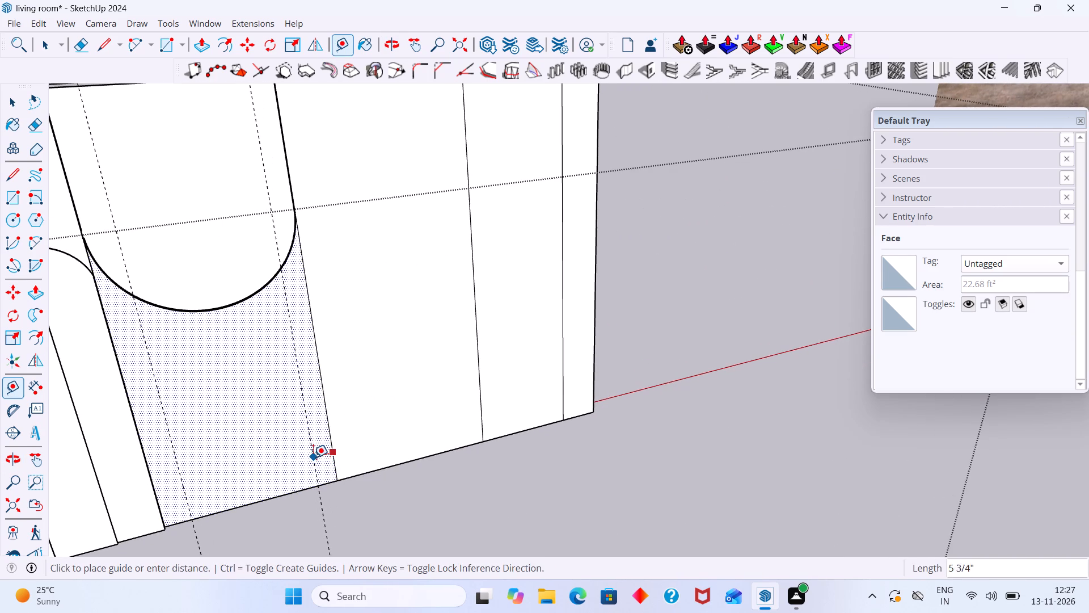
key(7)
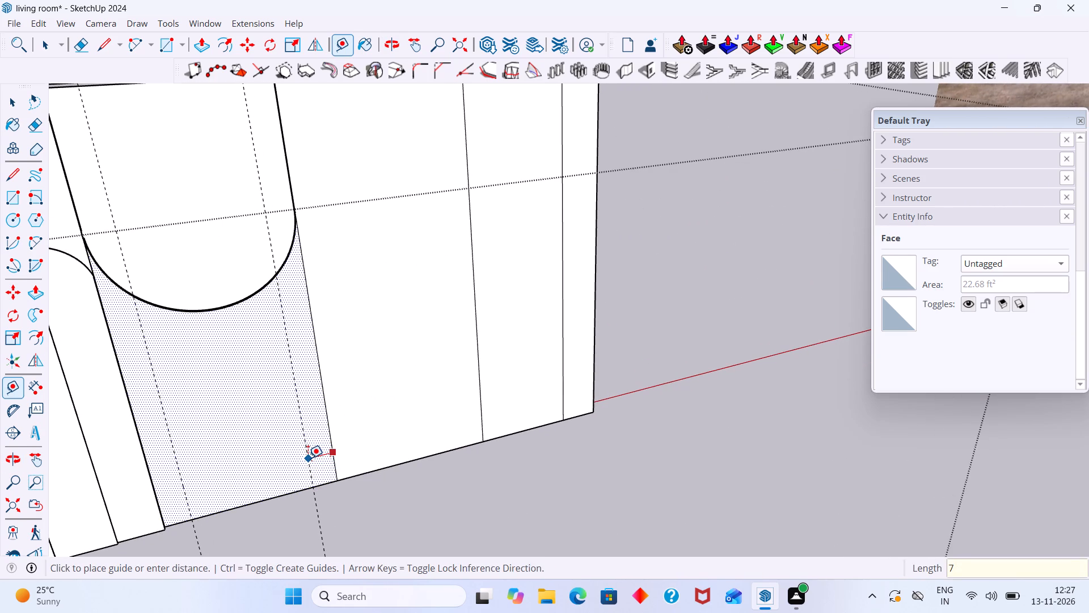
key(shift+quotedbl)
key(Return)
key(space)
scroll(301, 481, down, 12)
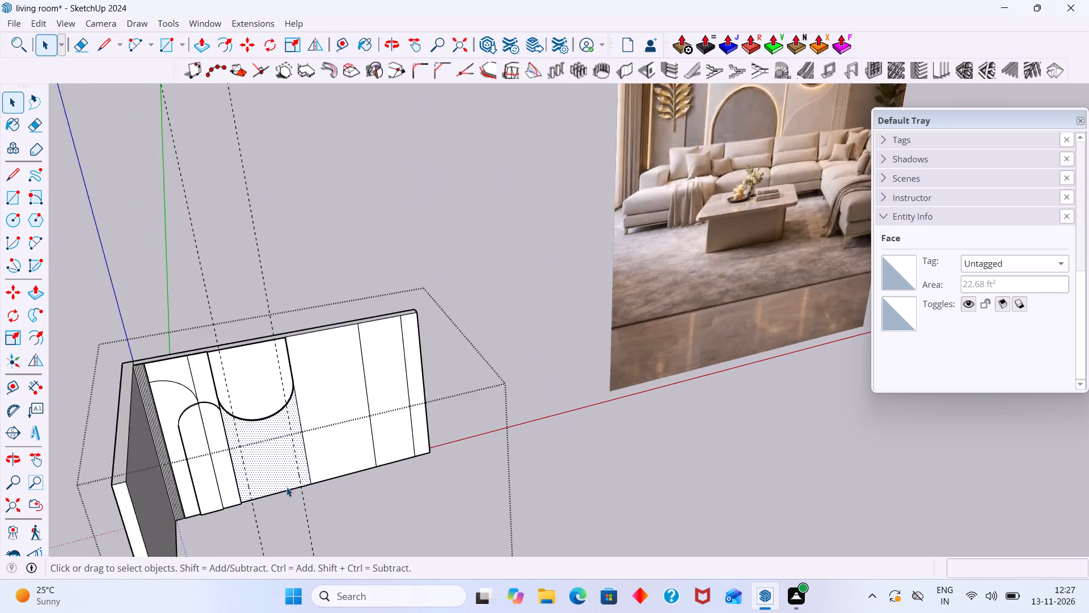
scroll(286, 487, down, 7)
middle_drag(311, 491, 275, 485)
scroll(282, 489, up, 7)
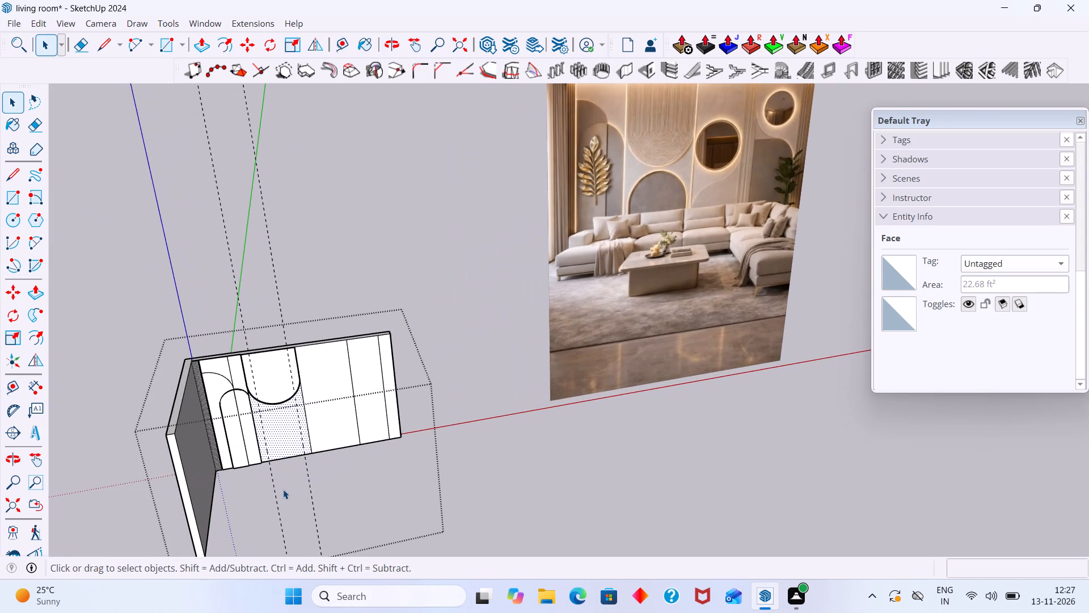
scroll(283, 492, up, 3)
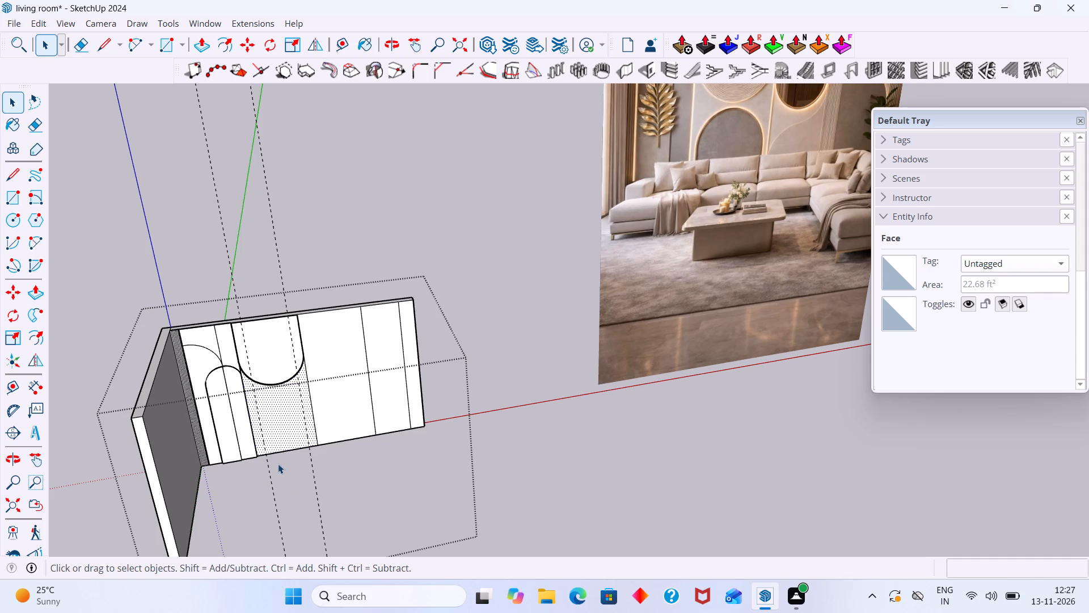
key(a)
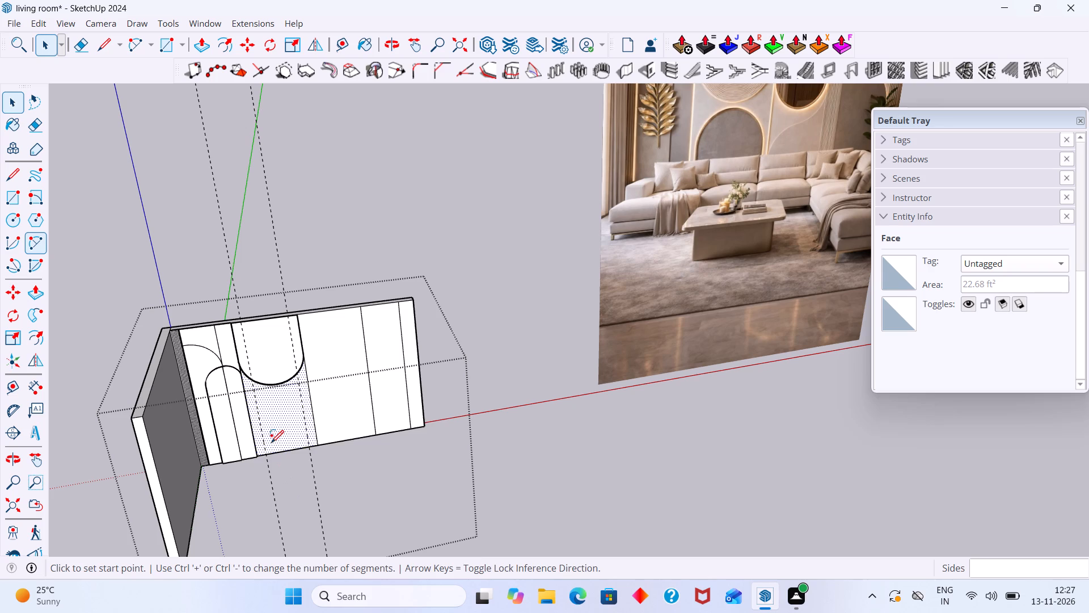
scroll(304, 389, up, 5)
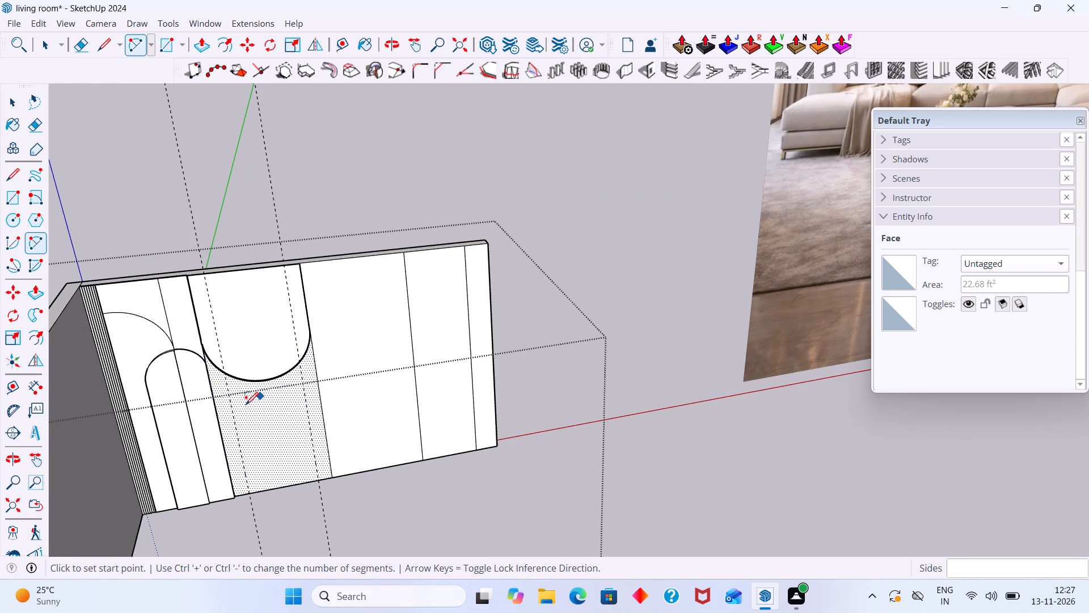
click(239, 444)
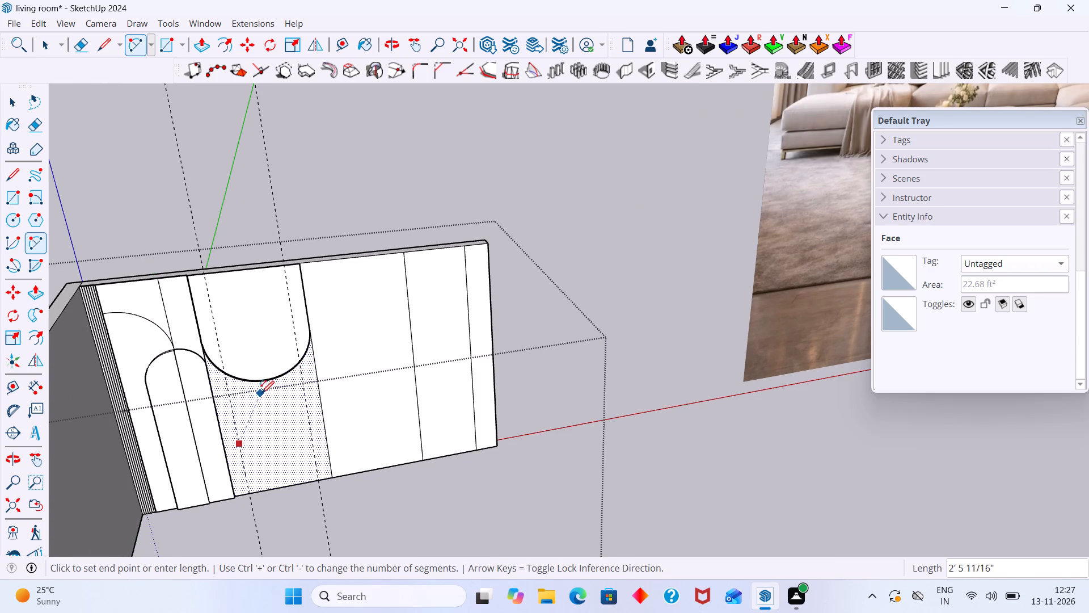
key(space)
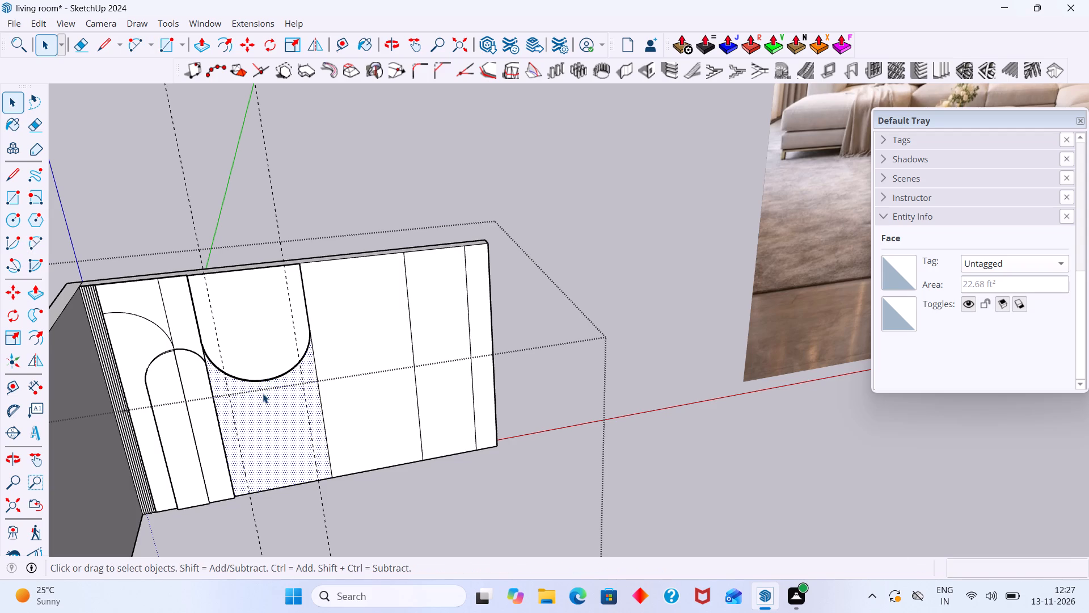
Draw a rectangular outline about 2' 10" wide and 4' 9" high between the two guides, reaching the wall's bottom edge.
key(l)
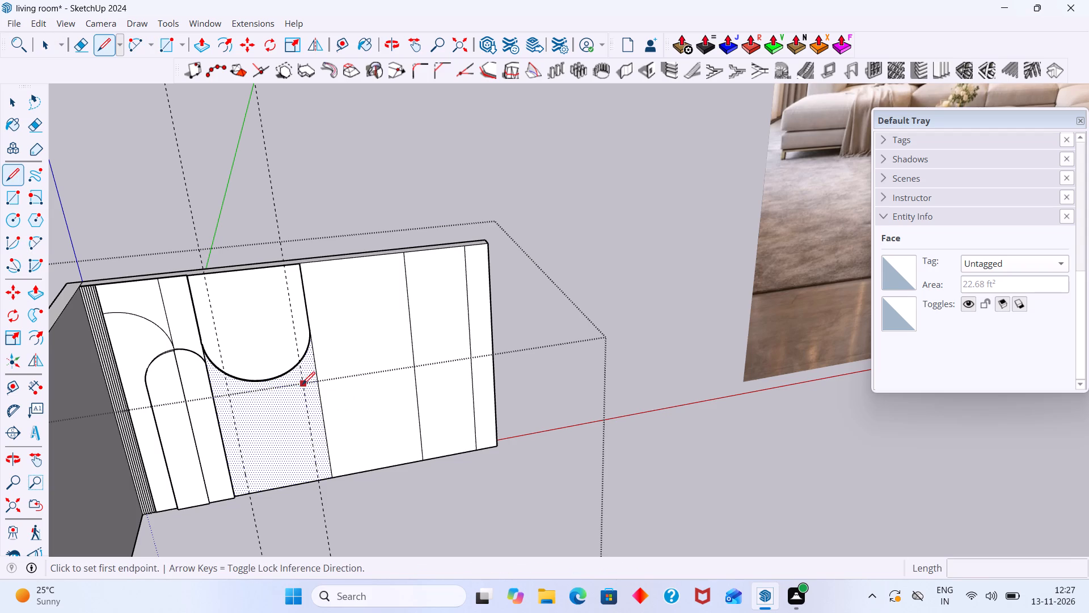
click(302, 384)
click(226, 396)
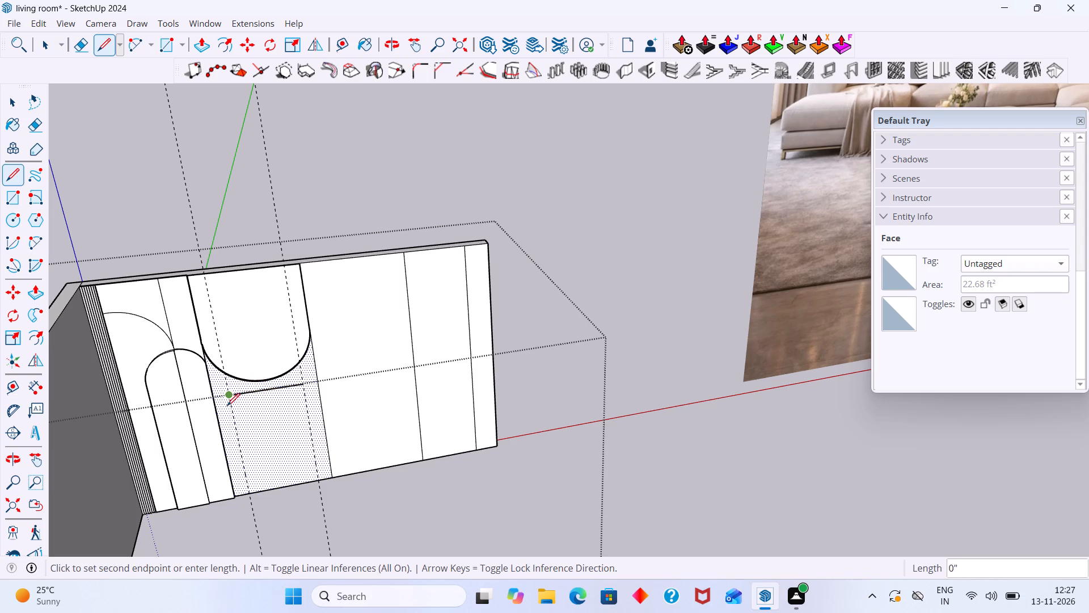
click(250, 494)
click(319, 481)
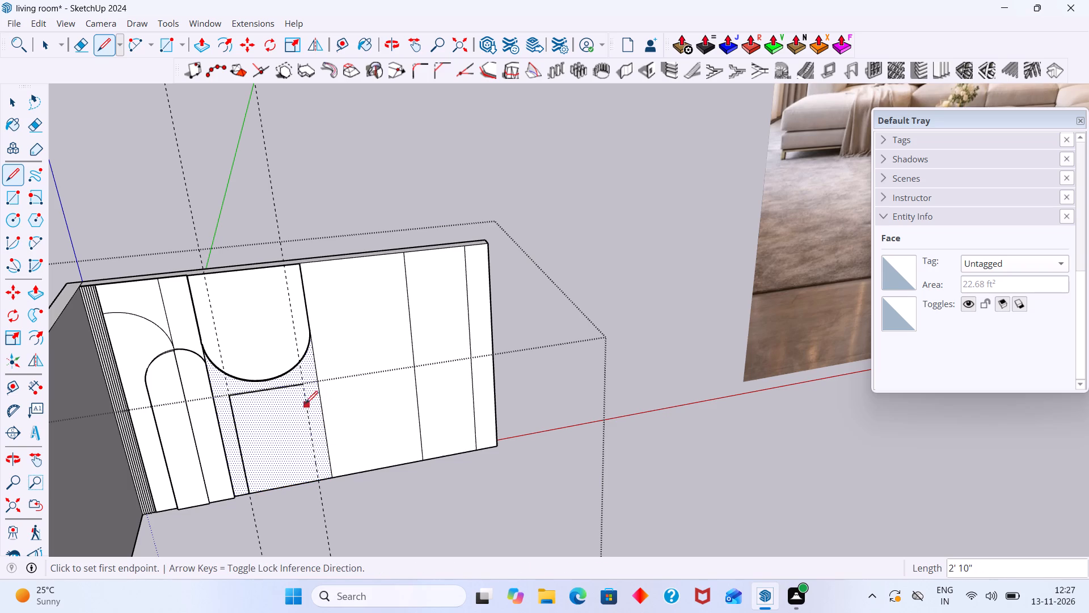
click(299, 386)
click(299, 389)
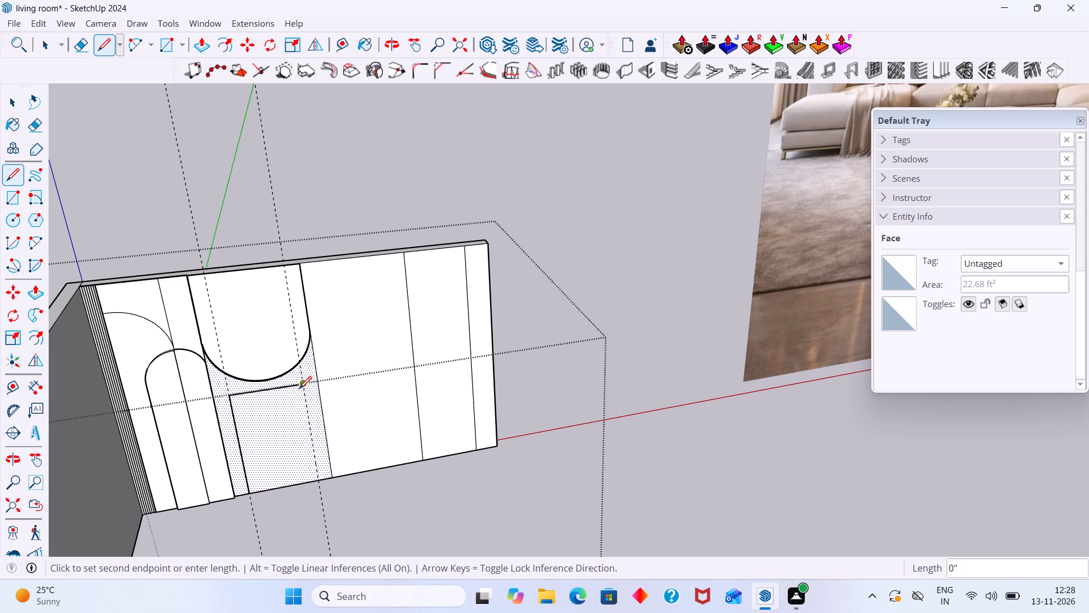
click(323, 479)
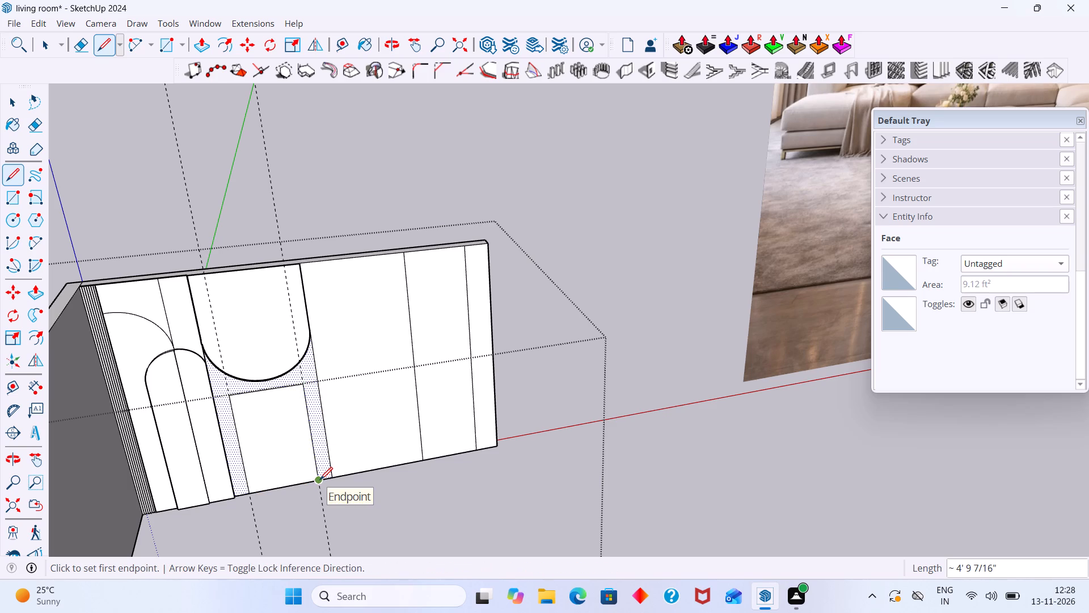
key(space)
Draw an arc from the midpoint of the rectangle's left side to the midpoint of its top edge, with a bulge of about 7".
scroll(264, 465, down, 6)
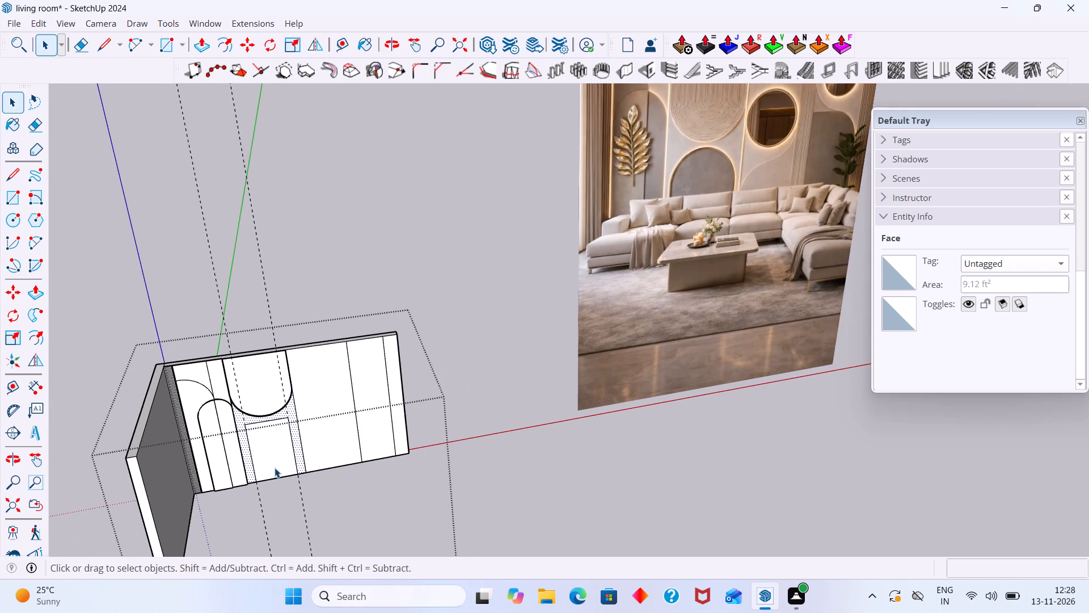
scroll(275, 467, down, 1)
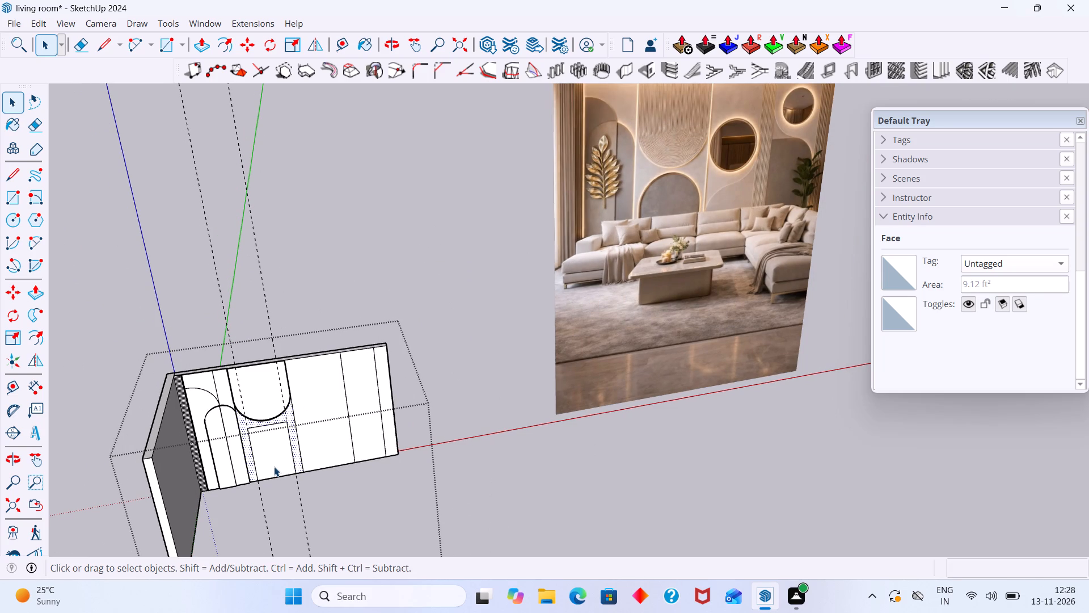
key(a)
scroll(261, 468, up, 2)
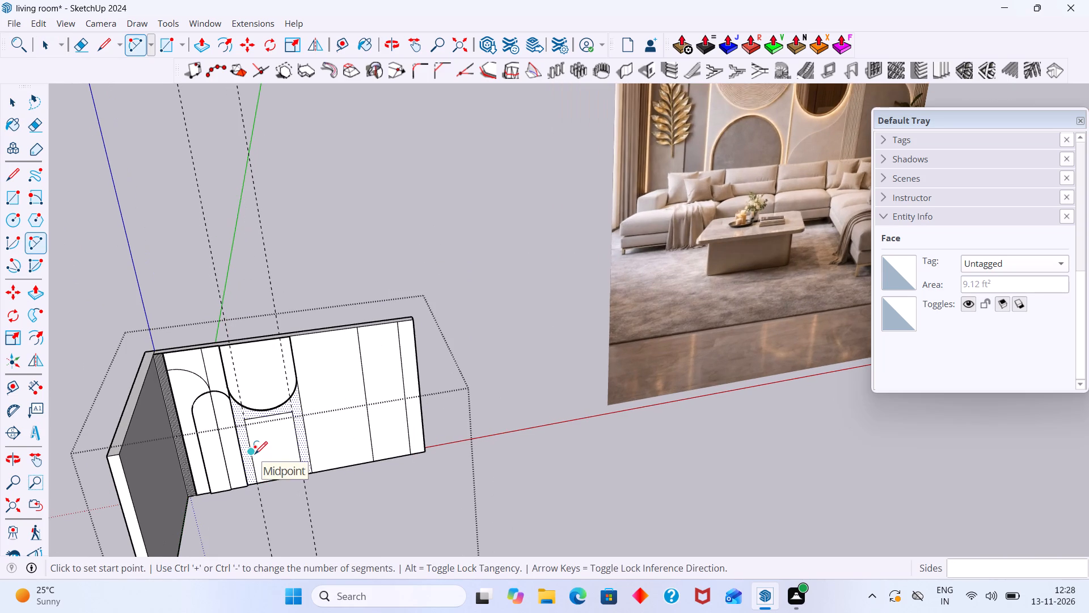
click(255, 454)
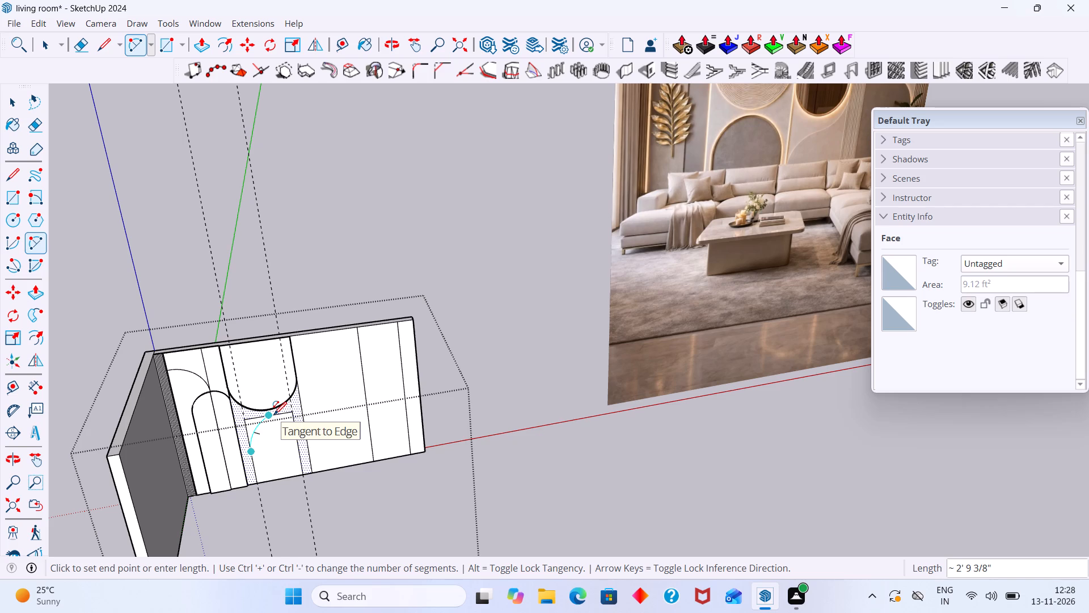
click(274, 414)
scroll(259, 424, up, 2)
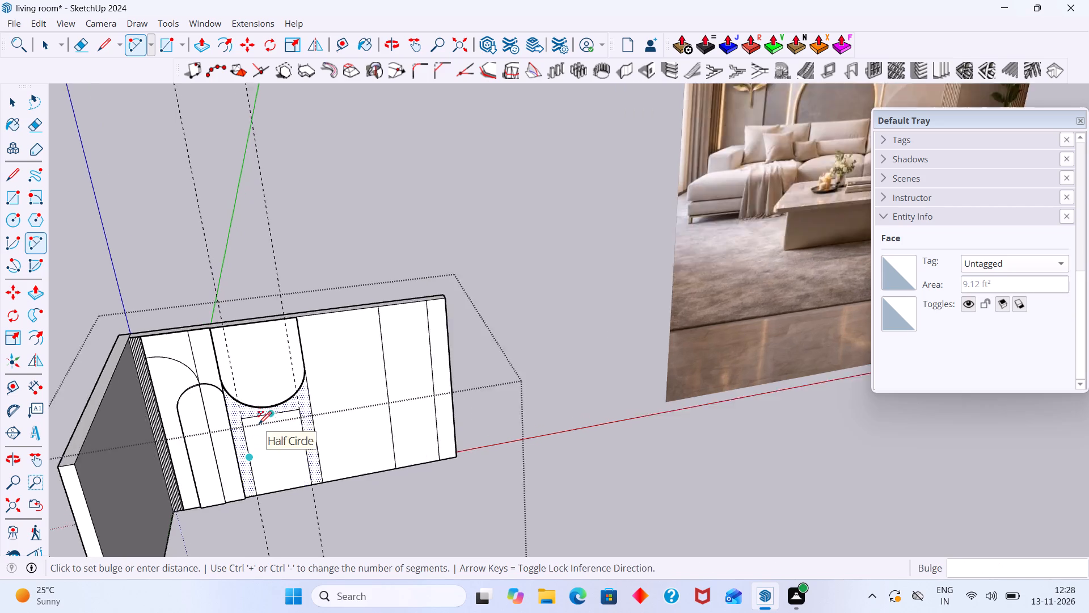
scroll(259, 424, up, 4)
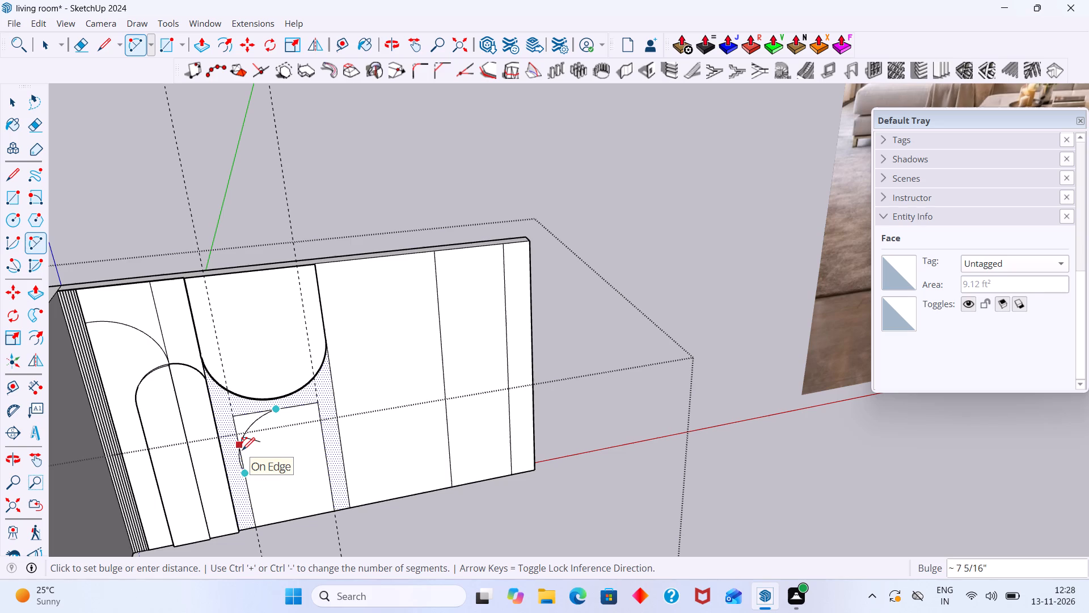
click(242, 450)
key(space)
Flip a copy of the arc across the wall's width, moving the mirror plane about 8 1/2" to the arc's upper end to complete the arch.
scroll(237, 456, up, 3)
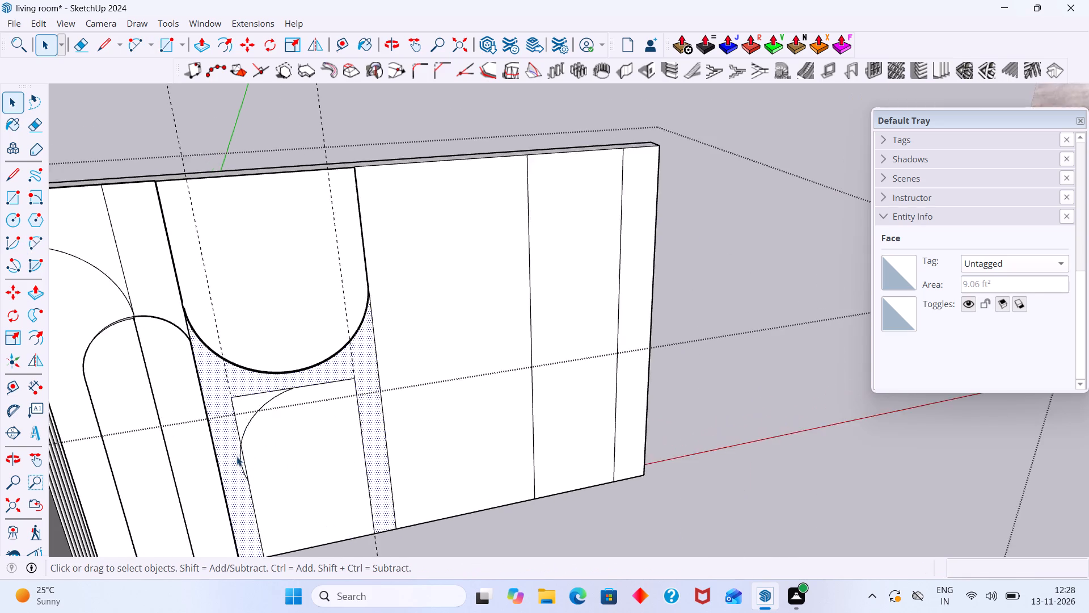
scroll(237, 456, up, 8)
scroll(299, 427, down, 13)
scroll(295, 414, up, 1)
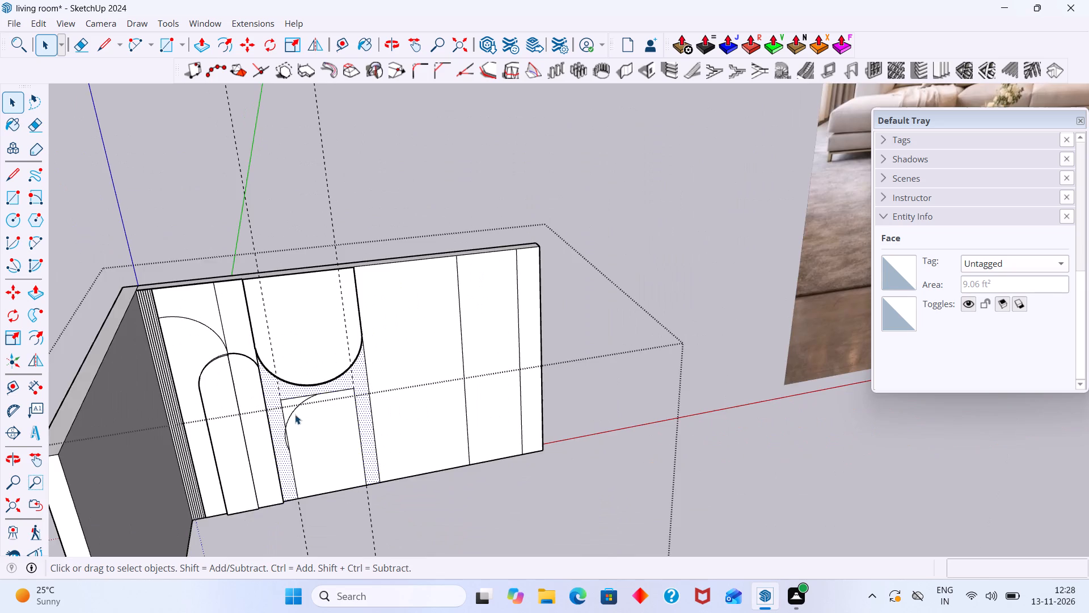
scroll(295, 414, up, 5)
click(290, 412)
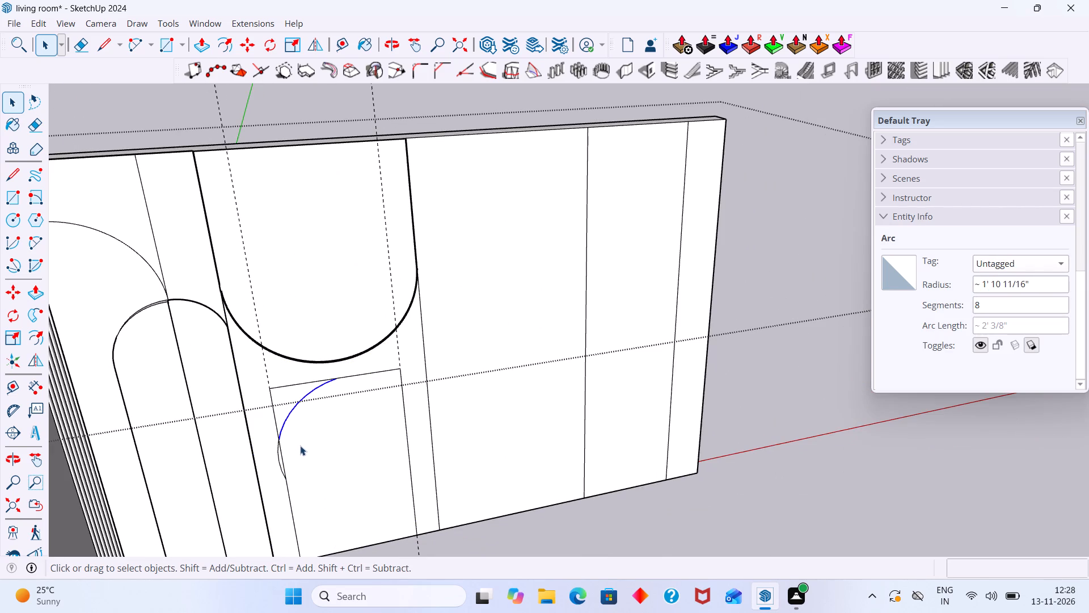
click(32, 360)
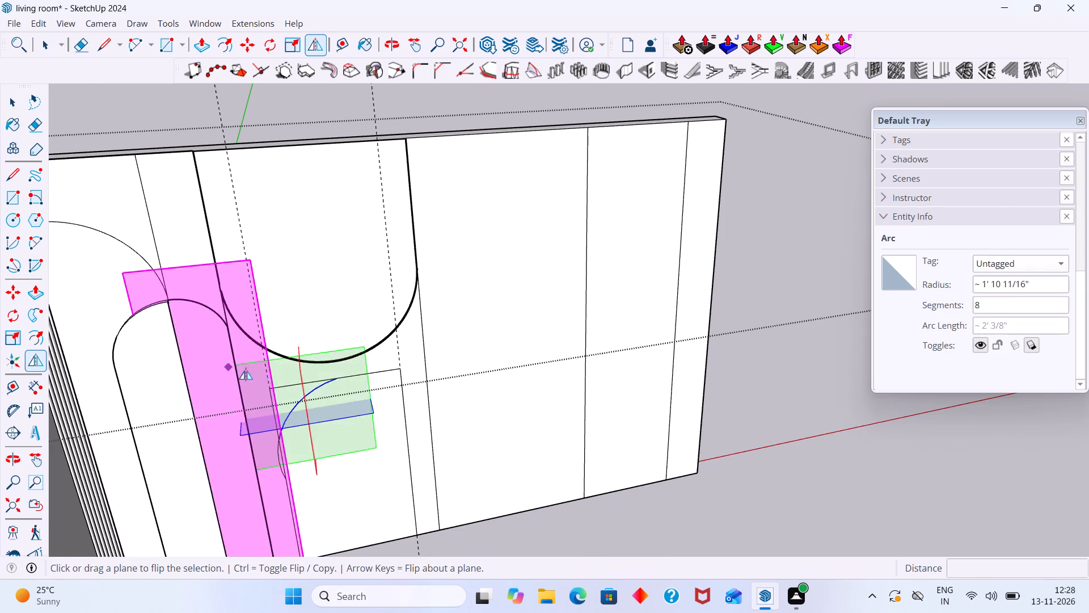
drag(302, 380, 337, 381)
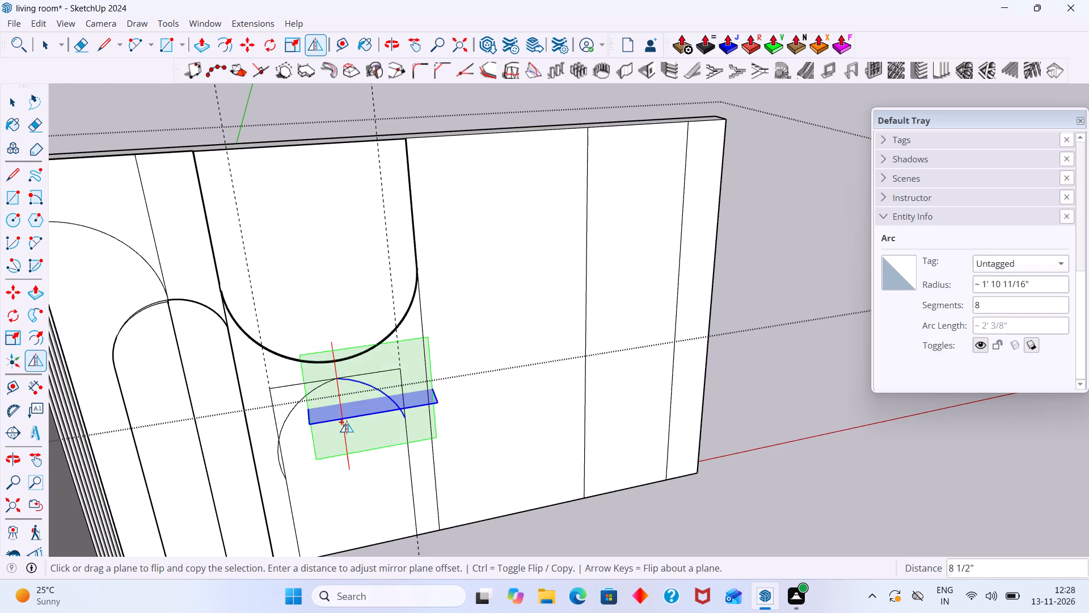
key(space)
click(506, 539)
Erase the rectangle's corner edges above the arch, both vertical guides and the leftover arc piece beside the arch's left side.
scroll(298, 412, up, 2)
middle_drag(277, 410, 217, 397)
scroll(237, 398, down, 7)
scroll(272, 384, up, 3)
scroll(273, 383, down, 3)
key(e)
scroll(252, 423, up, 2)
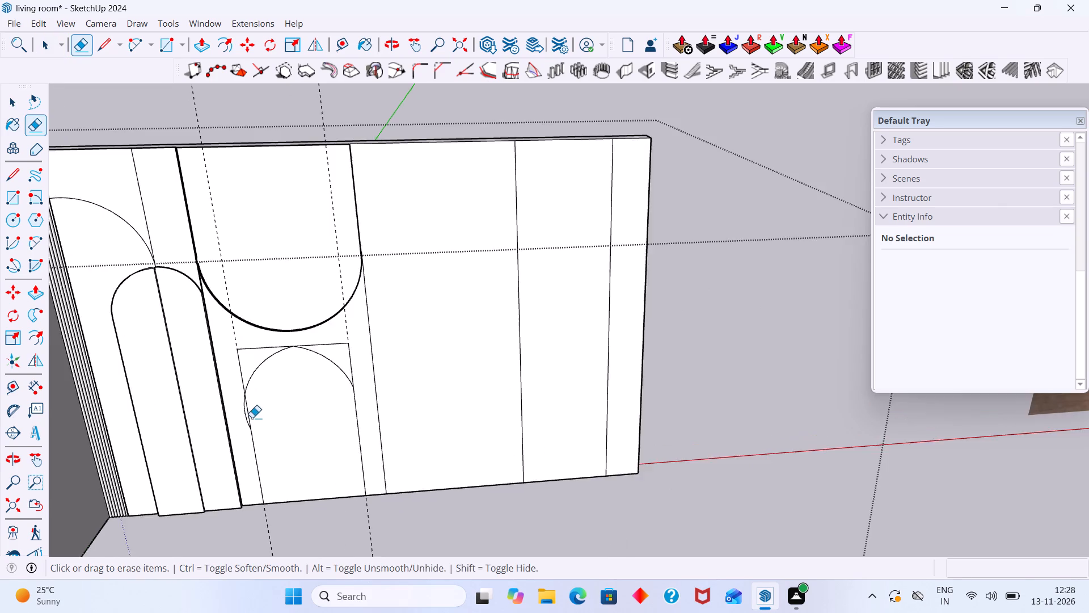
scroll(252, 418, up, 4)
drag(250, 329, 230, 358)
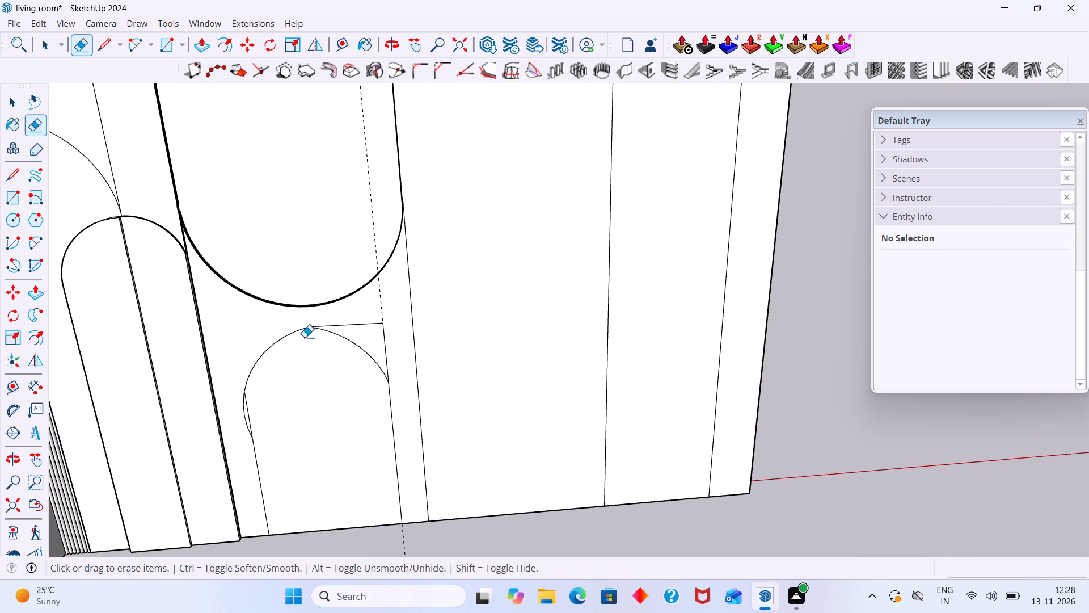
drag(354, 330, 339, 321)
drag(387, 338, 372, 334)
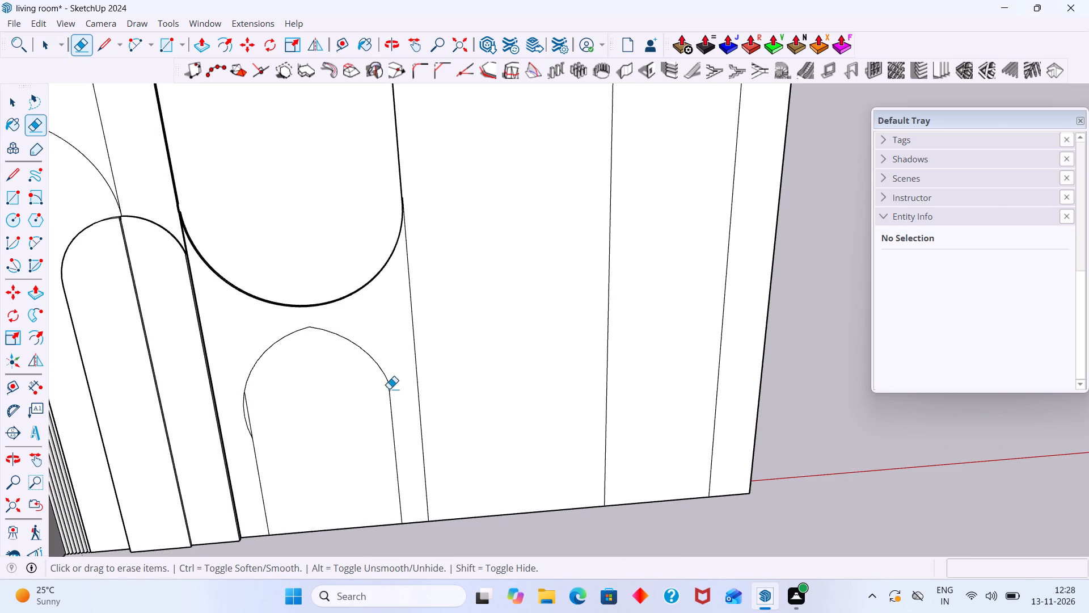
scroll(247, 413, up, 3)
drag(243, 410, 243, 426)
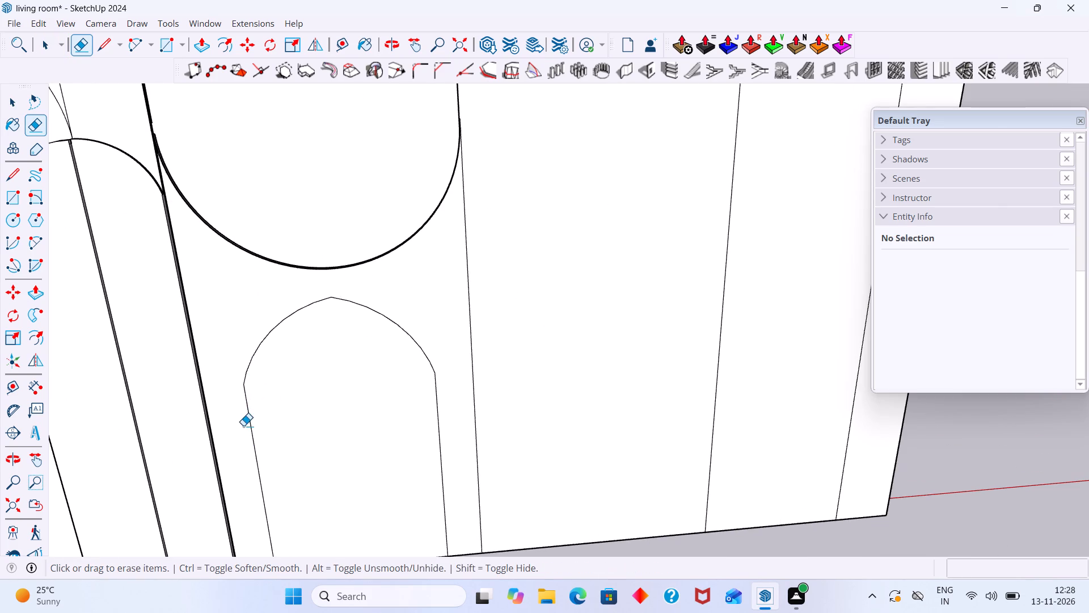
Set the arch's right-hand arc to 30 segments.
scroll(264, 370, down, 6)
middle_drag(322, 362, 330, 363)
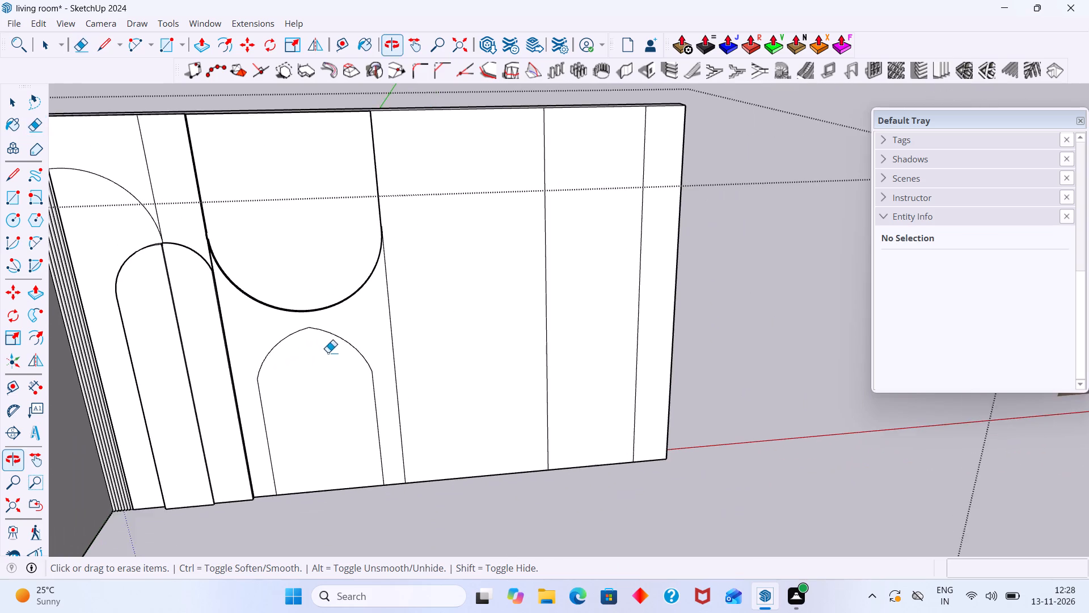
scroll(309, 333, up, 20)
scroll(309, 333, up, 5)
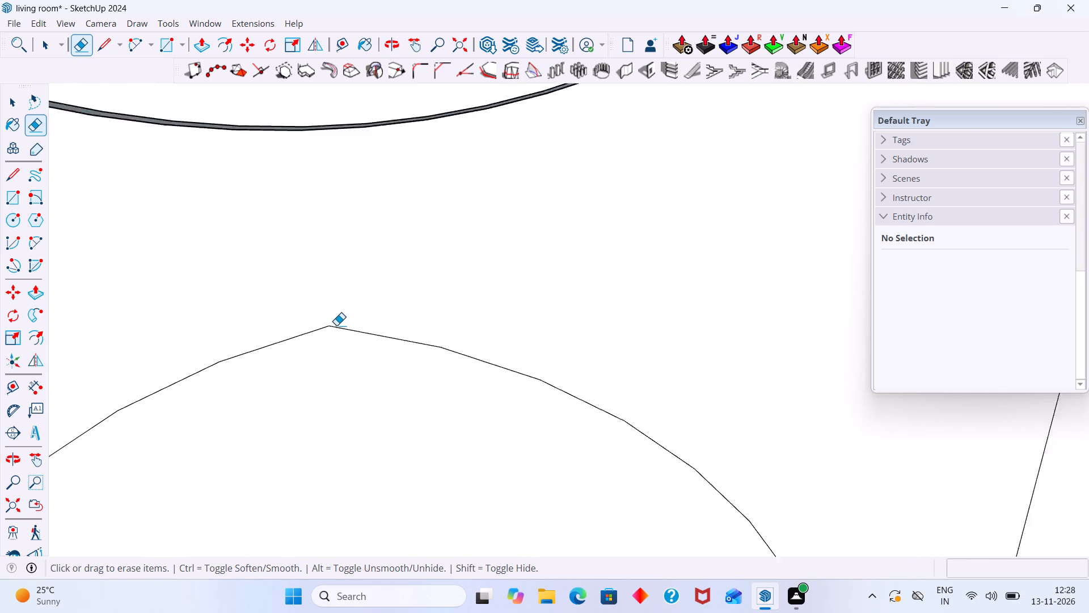
scroll(336, 325, up, 4)
scroll(336, 325, down, 12)
key(space)
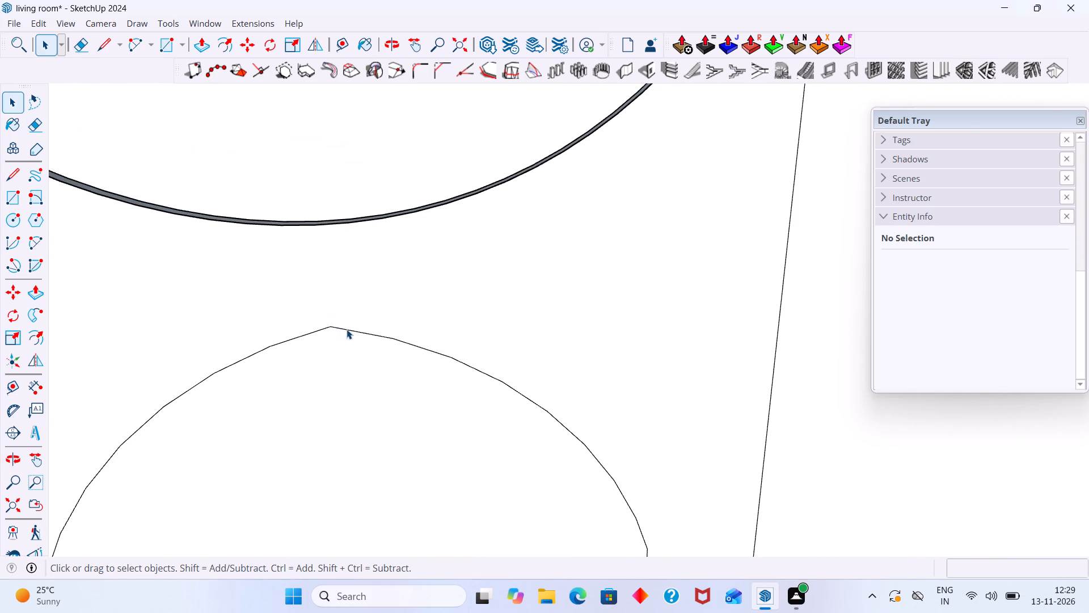
click(347, 329)
scroll(347, 330, down, 5)
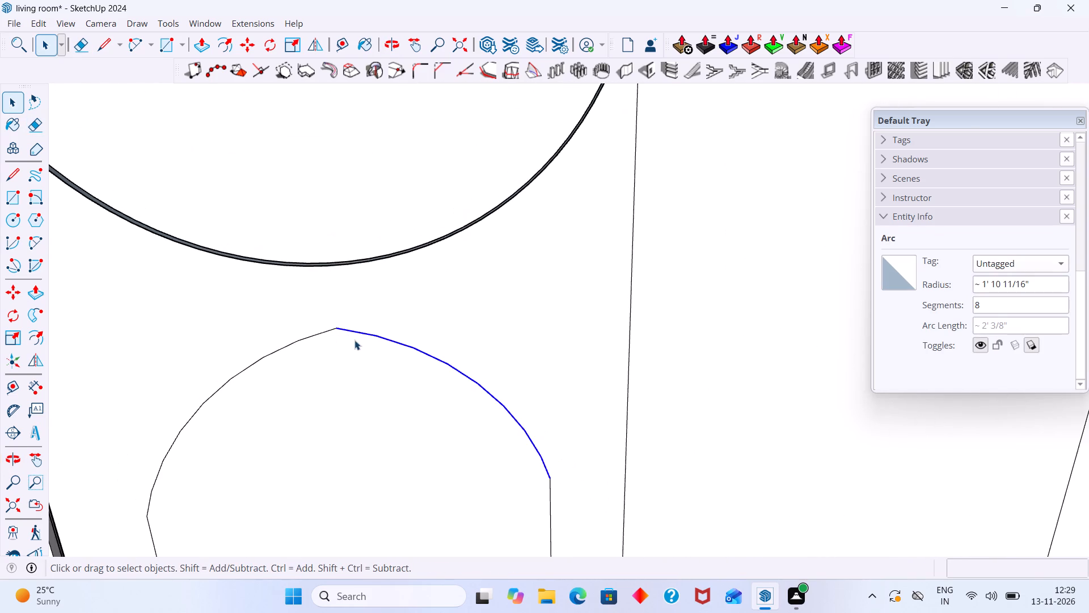
click(986, 304)
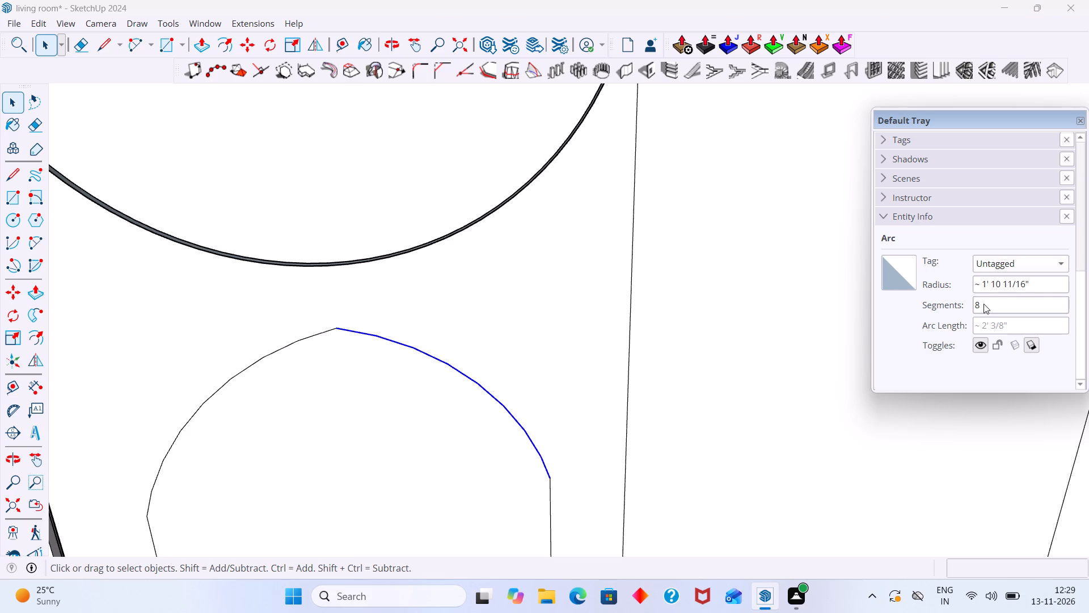
key(BackSpace)
text(30)
key(Return)
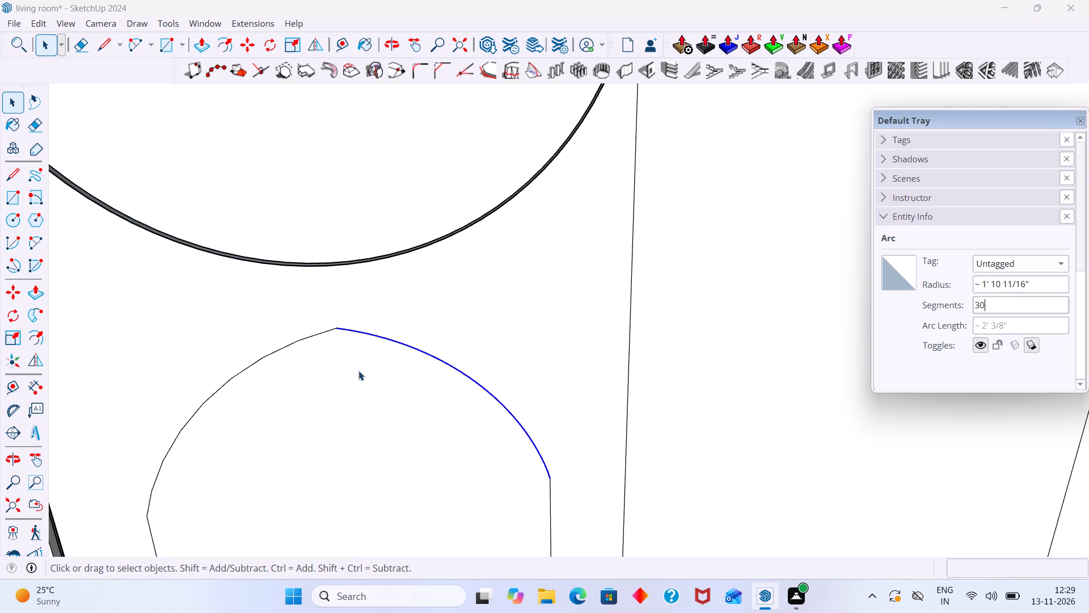
Set the arch's left-hand arc to 30 segments and clear the selection.
click(291, 344)
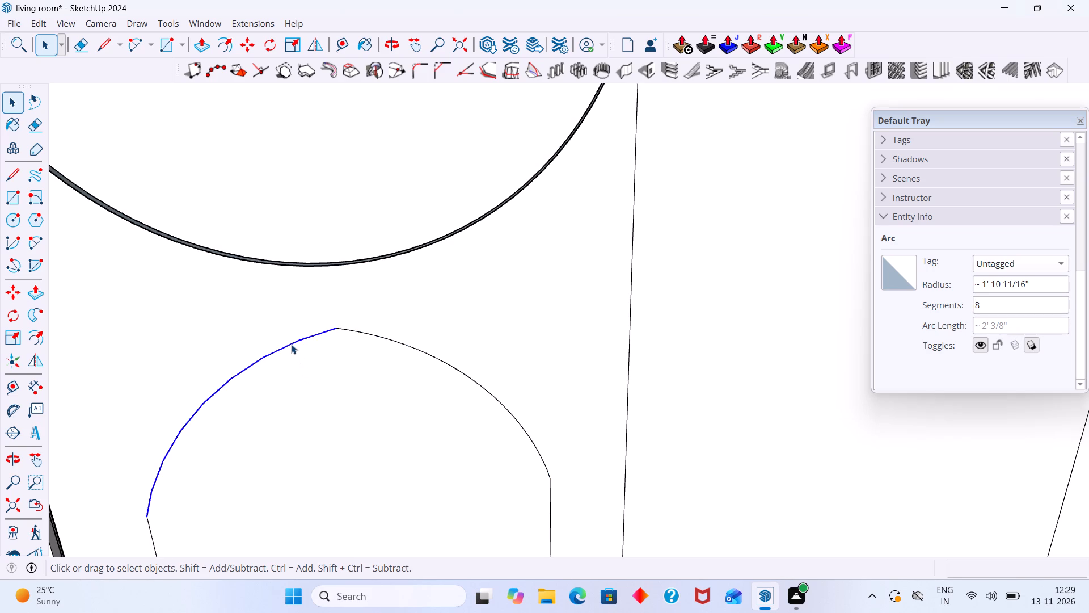
click(1001, 299)
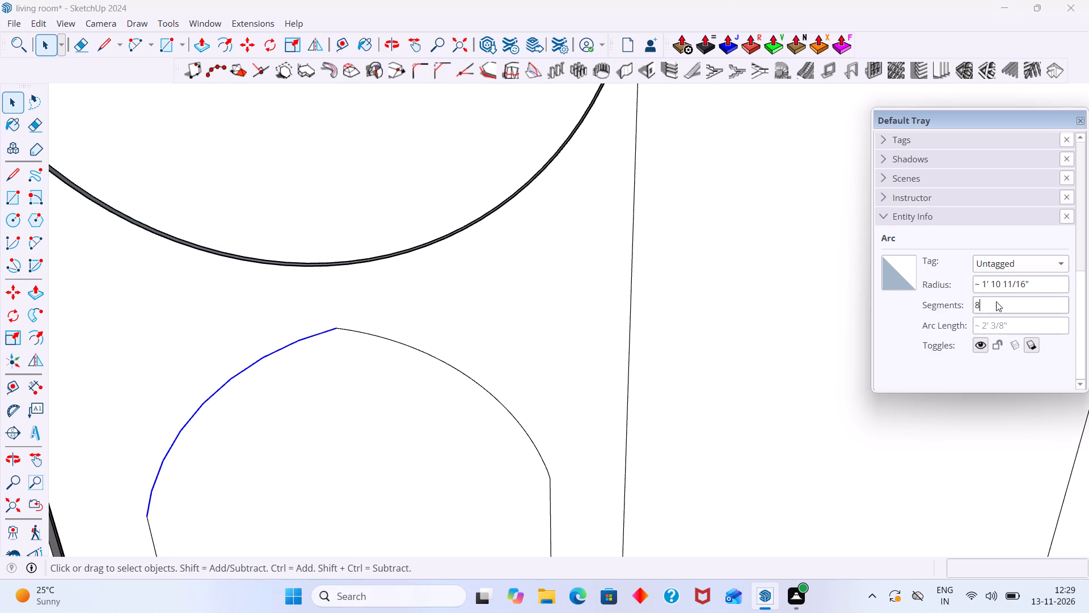
key(BackSpace)
text(30)
key(Return)
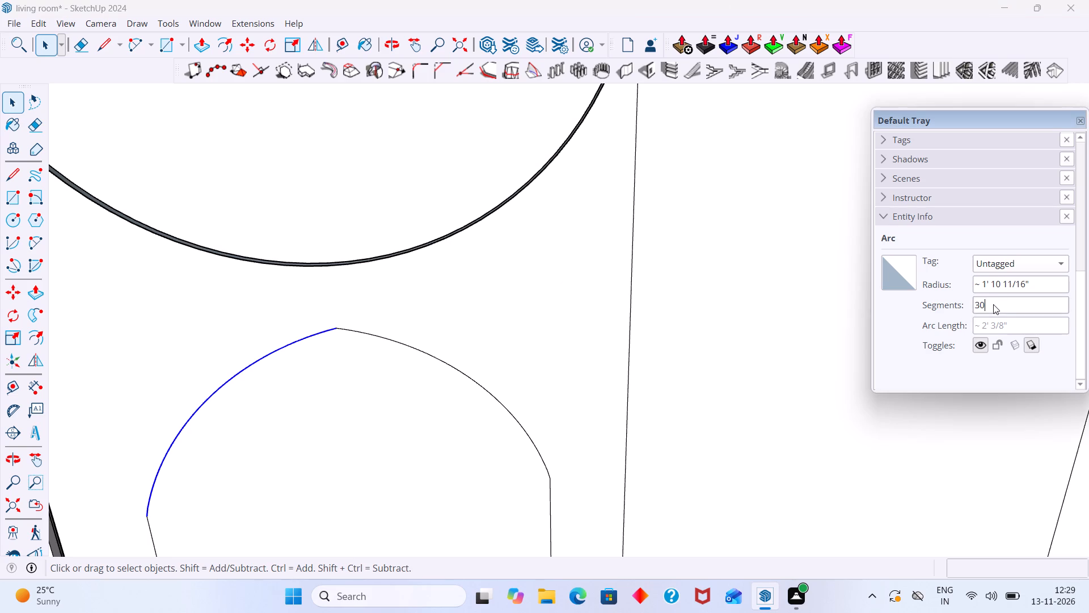
scroll(371, 429, down, 10)
key(space)
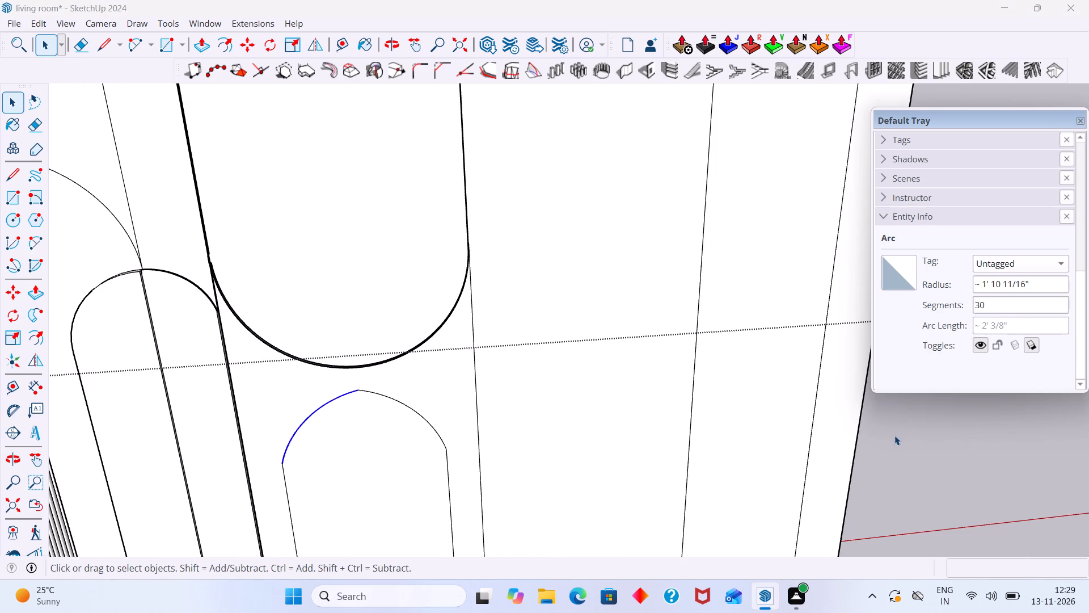
click(895, 436)
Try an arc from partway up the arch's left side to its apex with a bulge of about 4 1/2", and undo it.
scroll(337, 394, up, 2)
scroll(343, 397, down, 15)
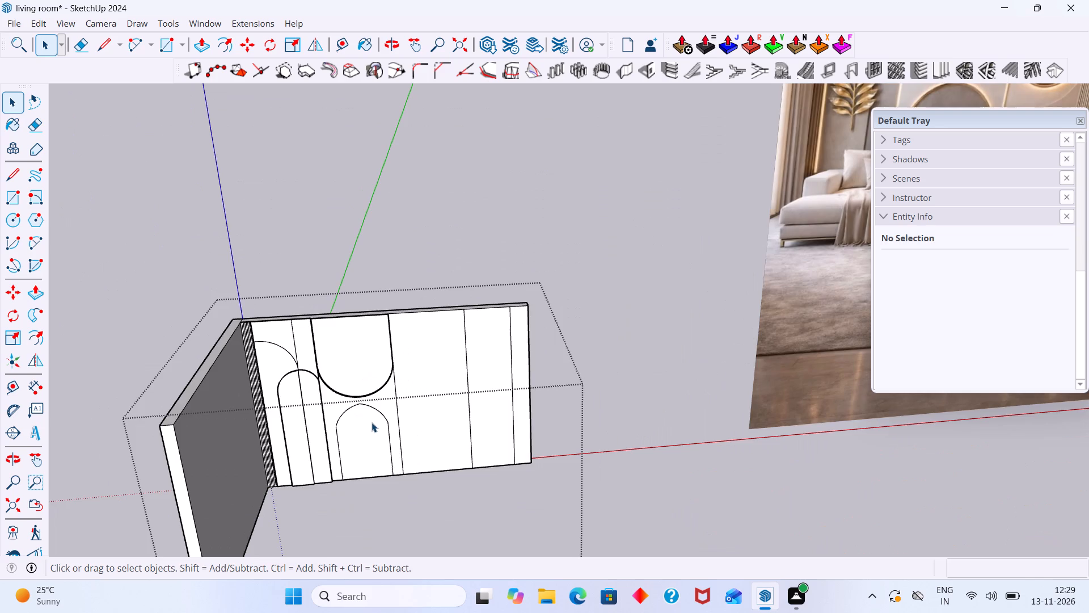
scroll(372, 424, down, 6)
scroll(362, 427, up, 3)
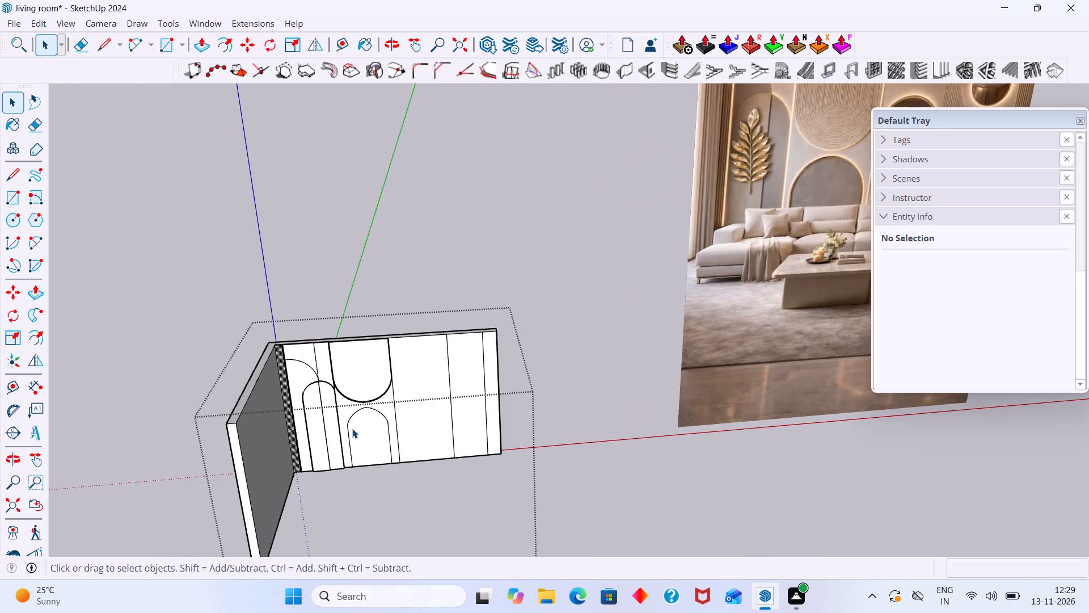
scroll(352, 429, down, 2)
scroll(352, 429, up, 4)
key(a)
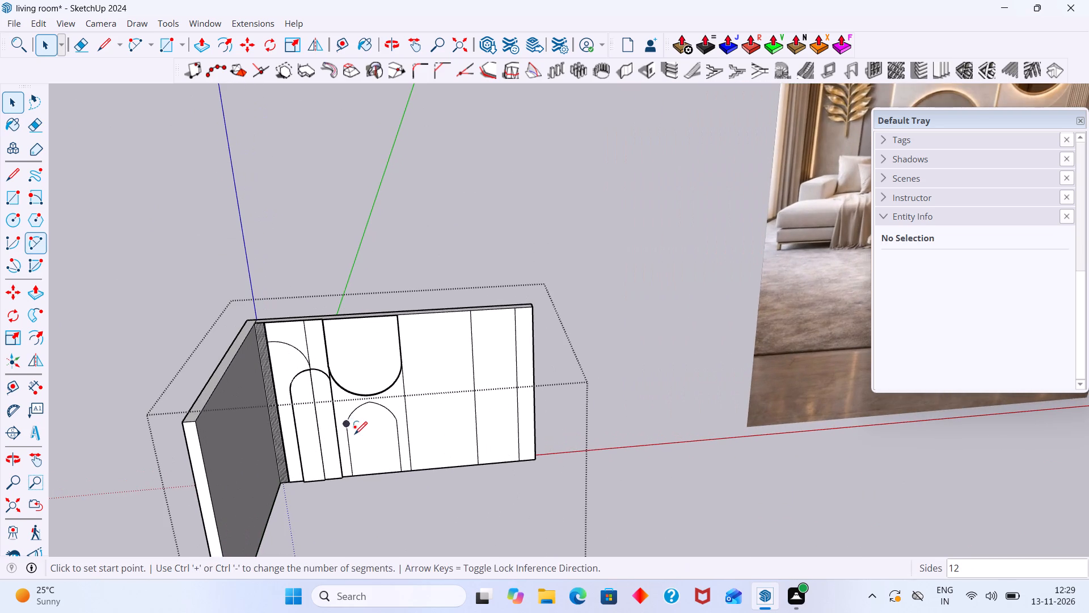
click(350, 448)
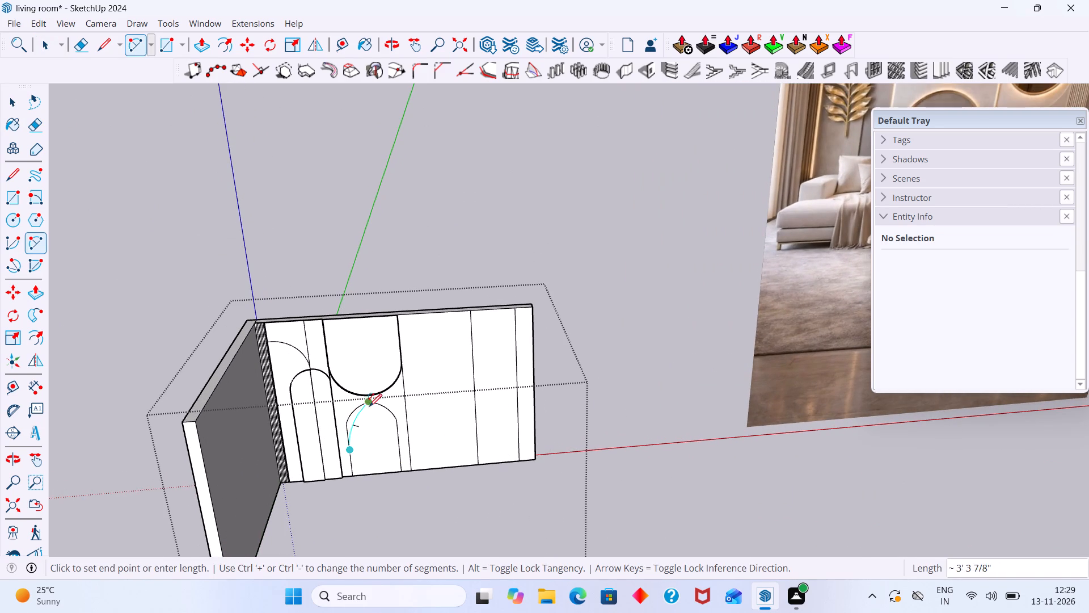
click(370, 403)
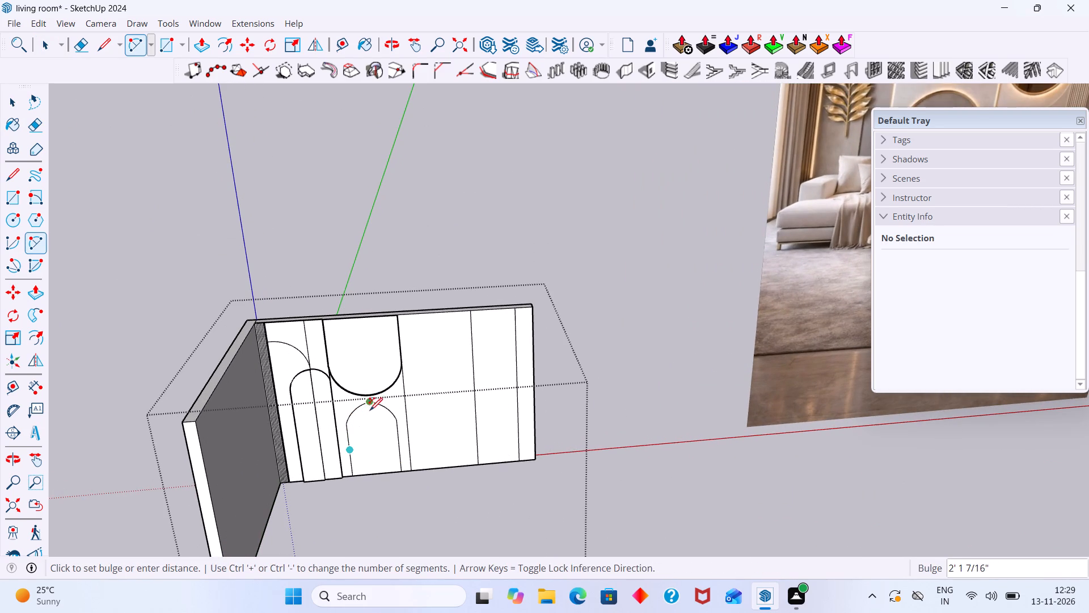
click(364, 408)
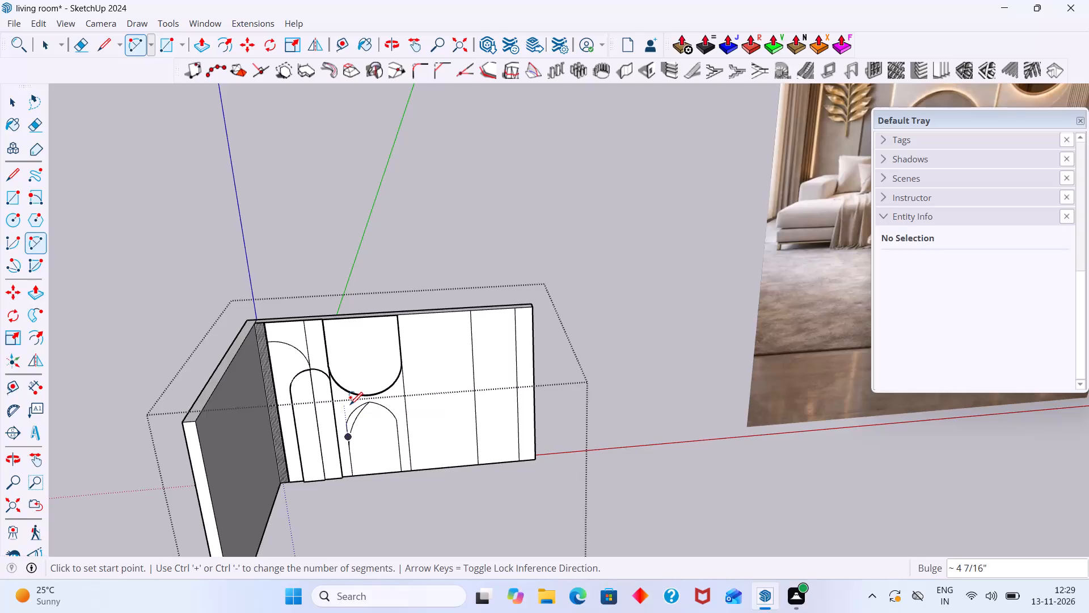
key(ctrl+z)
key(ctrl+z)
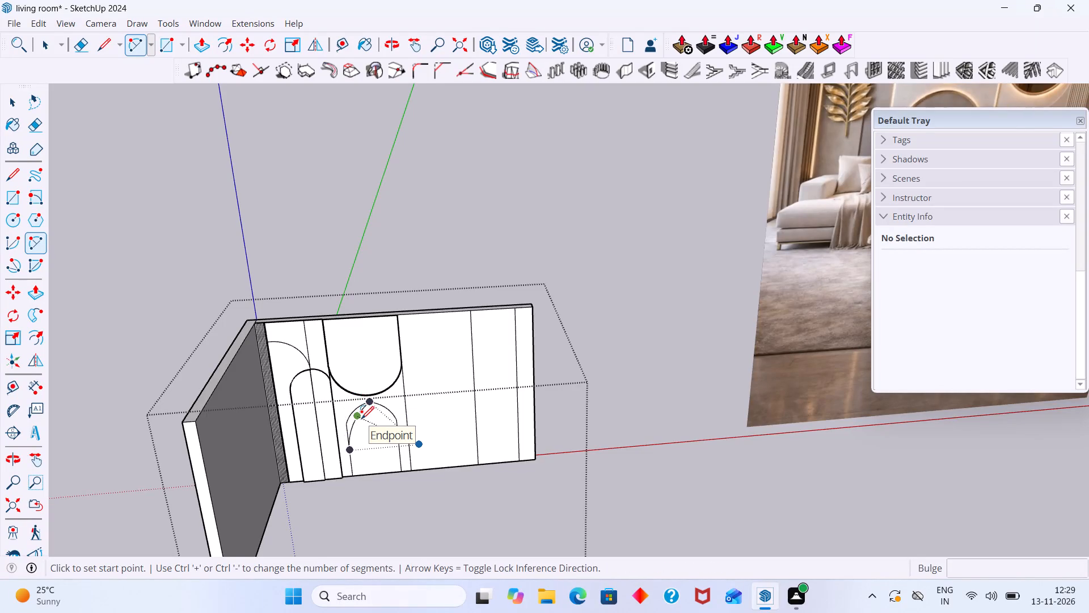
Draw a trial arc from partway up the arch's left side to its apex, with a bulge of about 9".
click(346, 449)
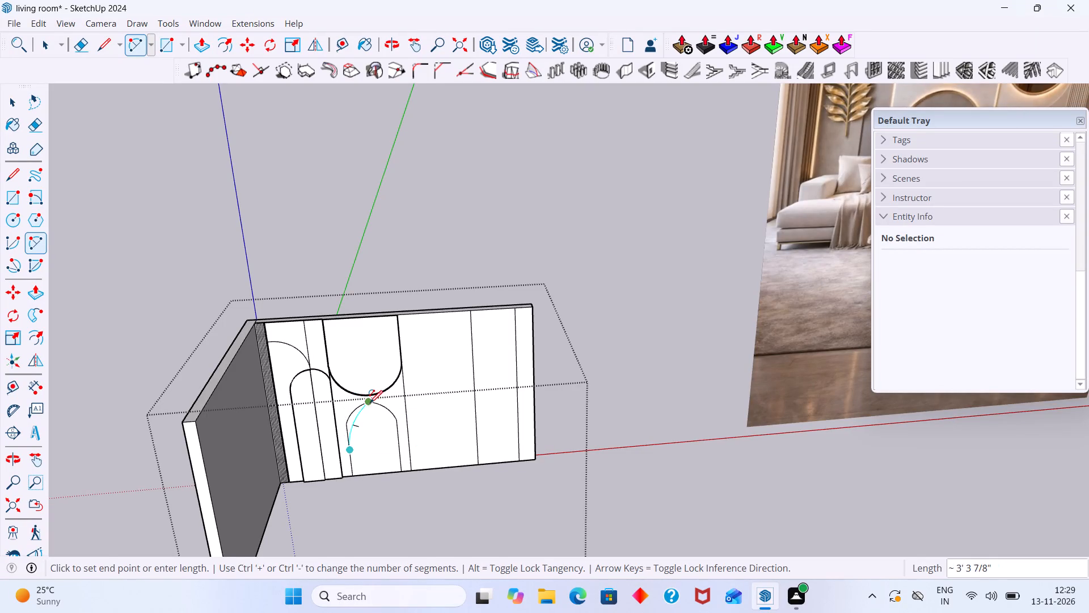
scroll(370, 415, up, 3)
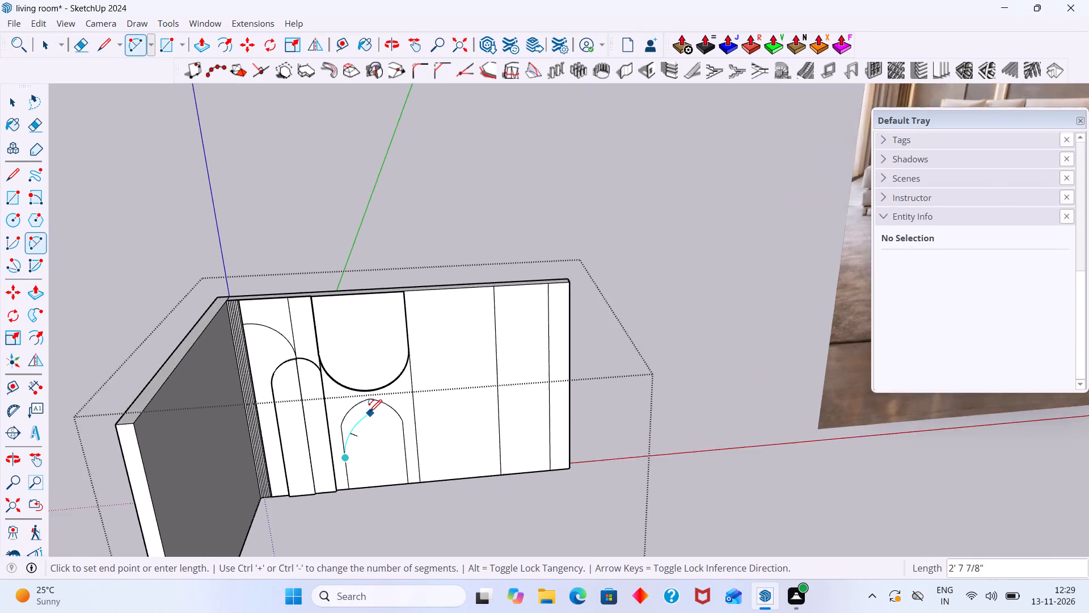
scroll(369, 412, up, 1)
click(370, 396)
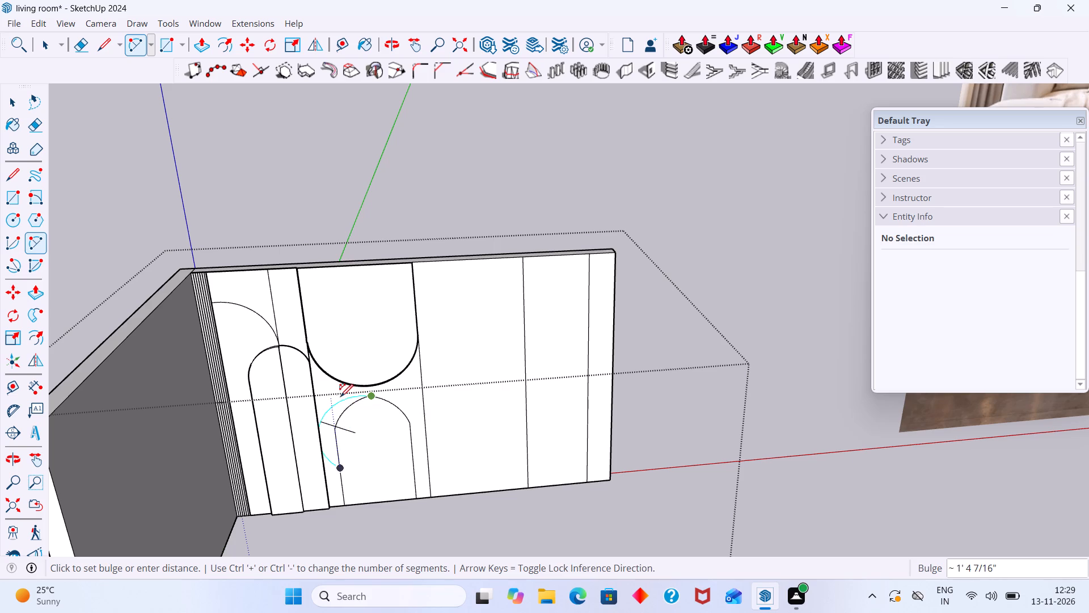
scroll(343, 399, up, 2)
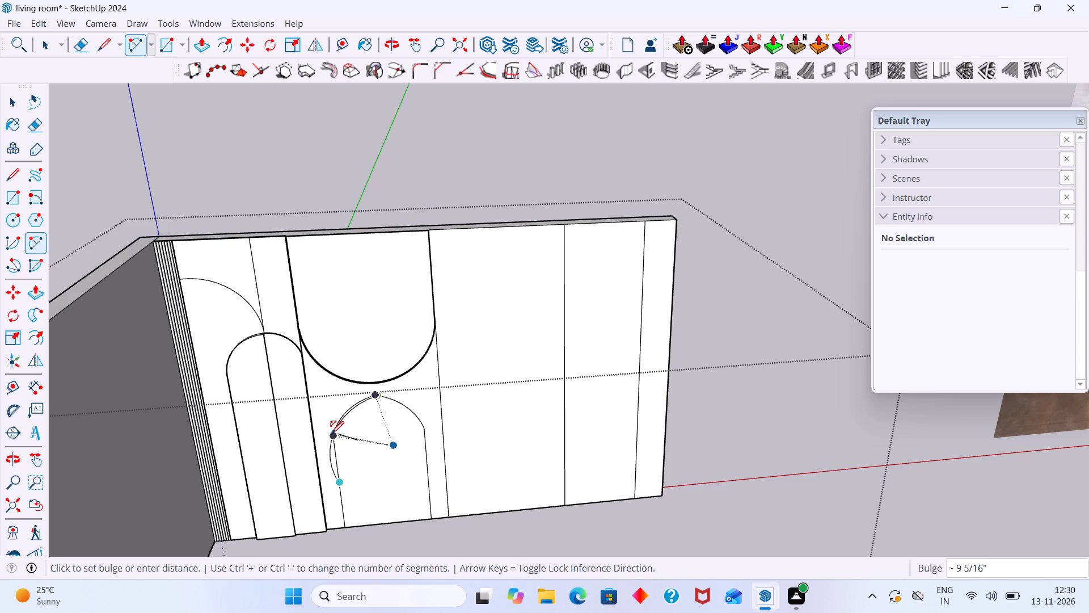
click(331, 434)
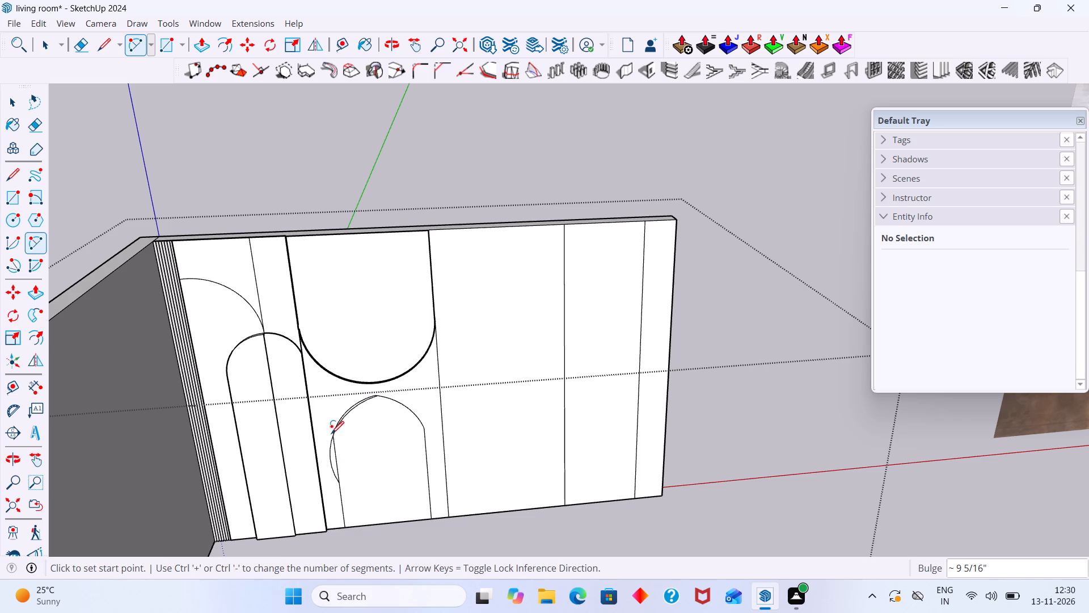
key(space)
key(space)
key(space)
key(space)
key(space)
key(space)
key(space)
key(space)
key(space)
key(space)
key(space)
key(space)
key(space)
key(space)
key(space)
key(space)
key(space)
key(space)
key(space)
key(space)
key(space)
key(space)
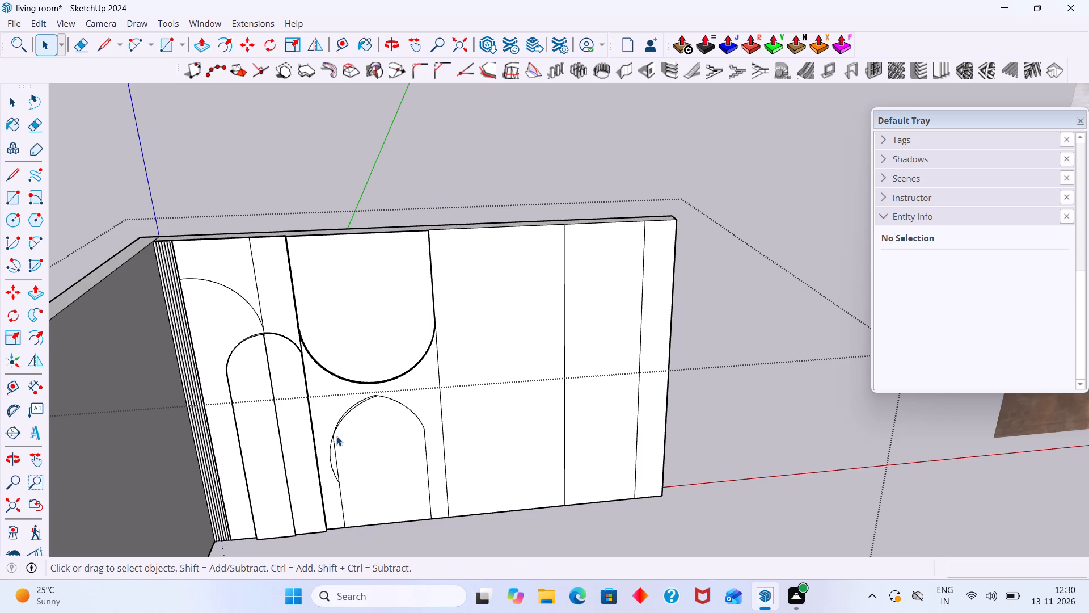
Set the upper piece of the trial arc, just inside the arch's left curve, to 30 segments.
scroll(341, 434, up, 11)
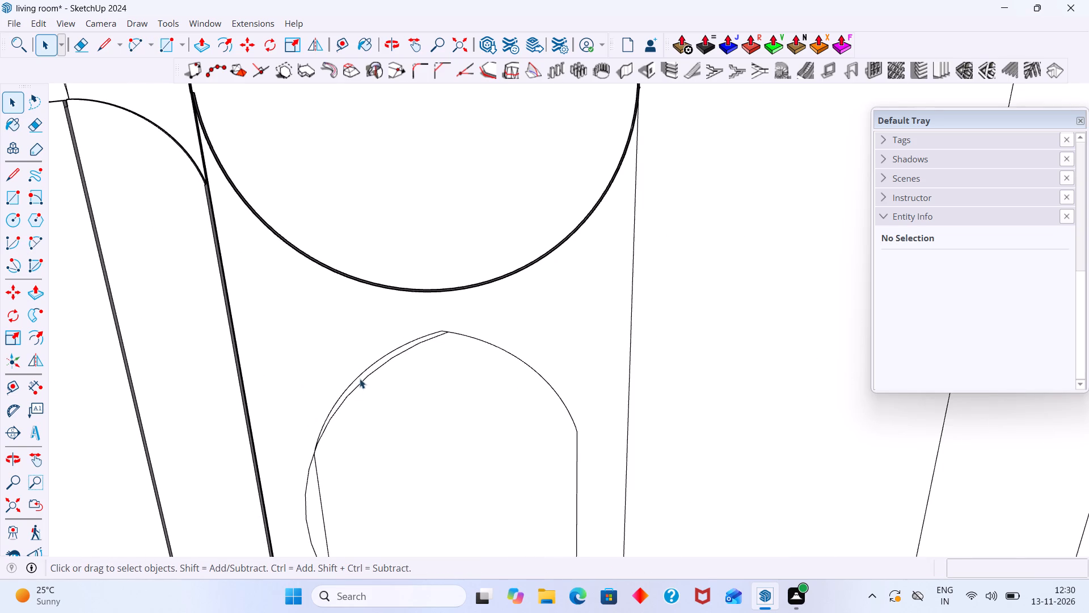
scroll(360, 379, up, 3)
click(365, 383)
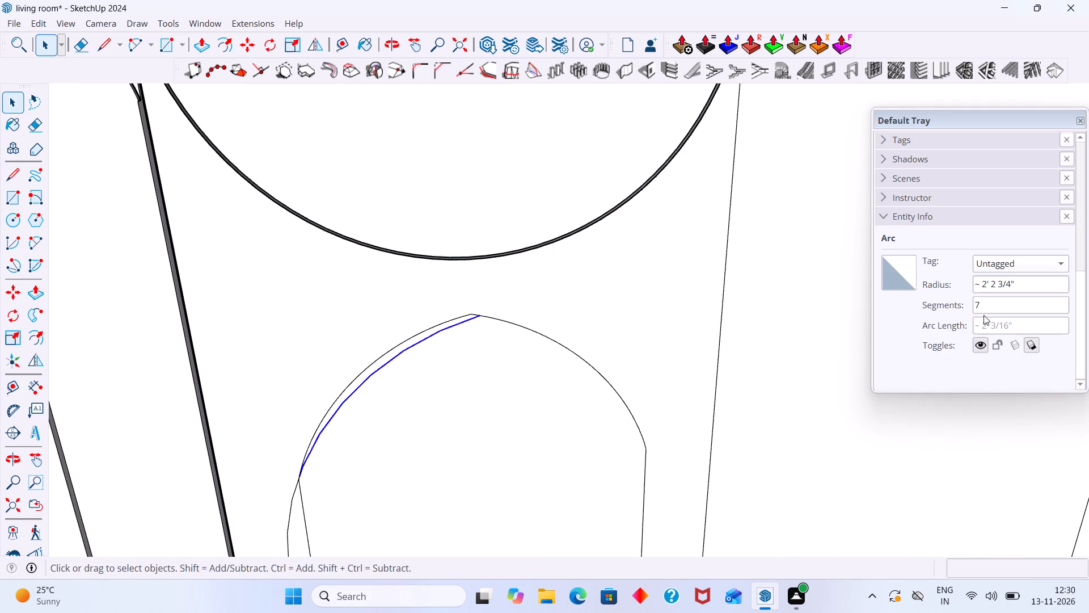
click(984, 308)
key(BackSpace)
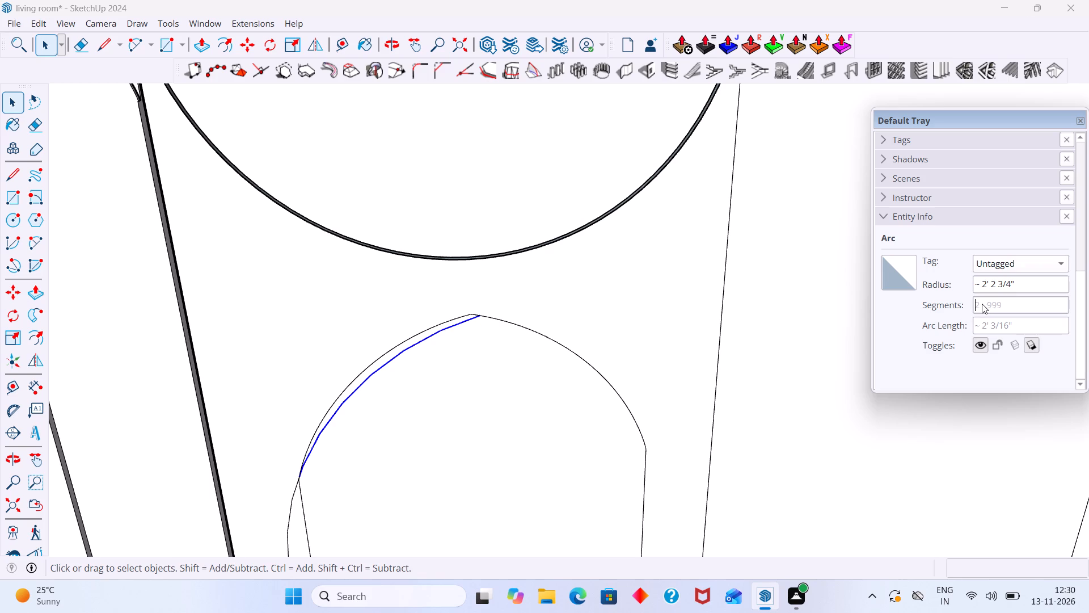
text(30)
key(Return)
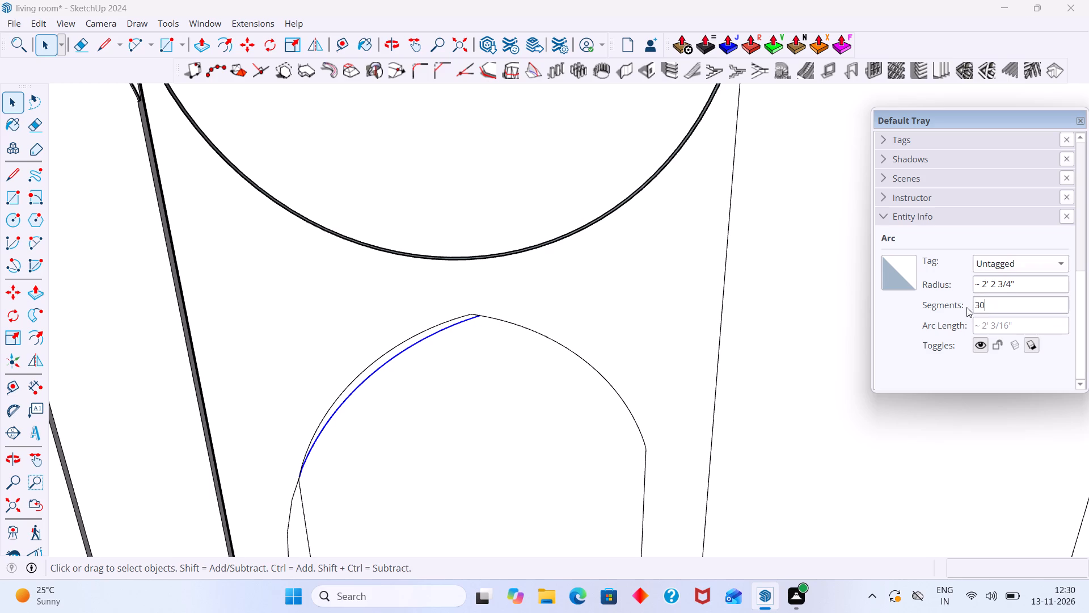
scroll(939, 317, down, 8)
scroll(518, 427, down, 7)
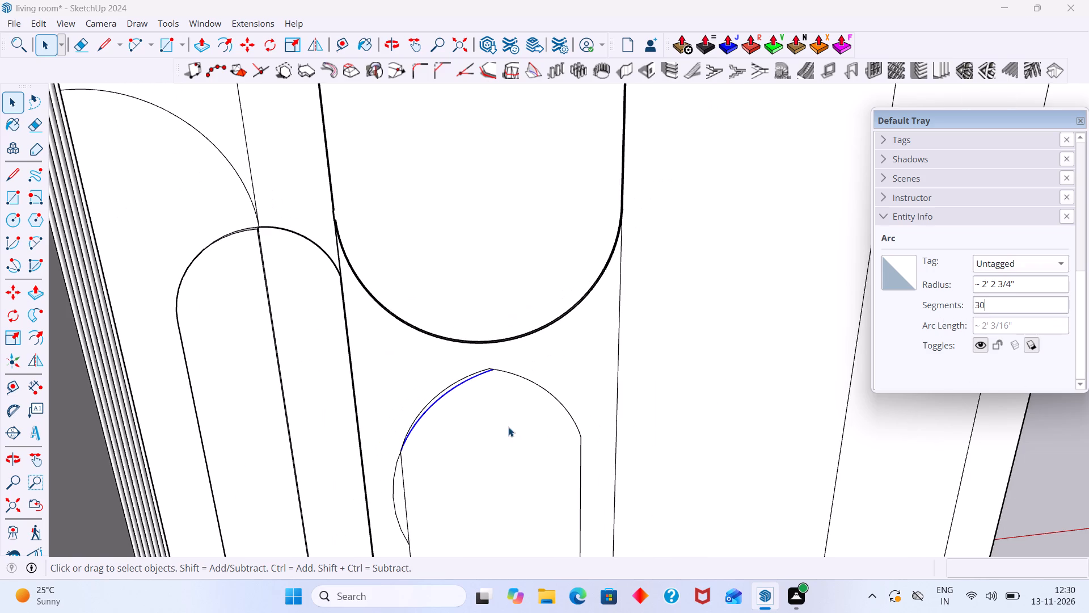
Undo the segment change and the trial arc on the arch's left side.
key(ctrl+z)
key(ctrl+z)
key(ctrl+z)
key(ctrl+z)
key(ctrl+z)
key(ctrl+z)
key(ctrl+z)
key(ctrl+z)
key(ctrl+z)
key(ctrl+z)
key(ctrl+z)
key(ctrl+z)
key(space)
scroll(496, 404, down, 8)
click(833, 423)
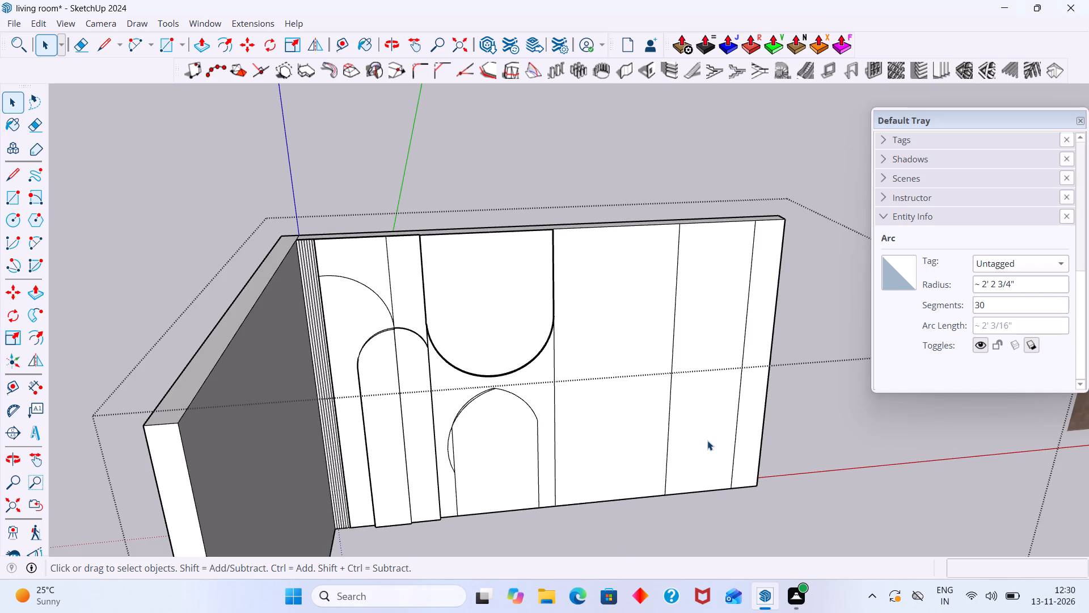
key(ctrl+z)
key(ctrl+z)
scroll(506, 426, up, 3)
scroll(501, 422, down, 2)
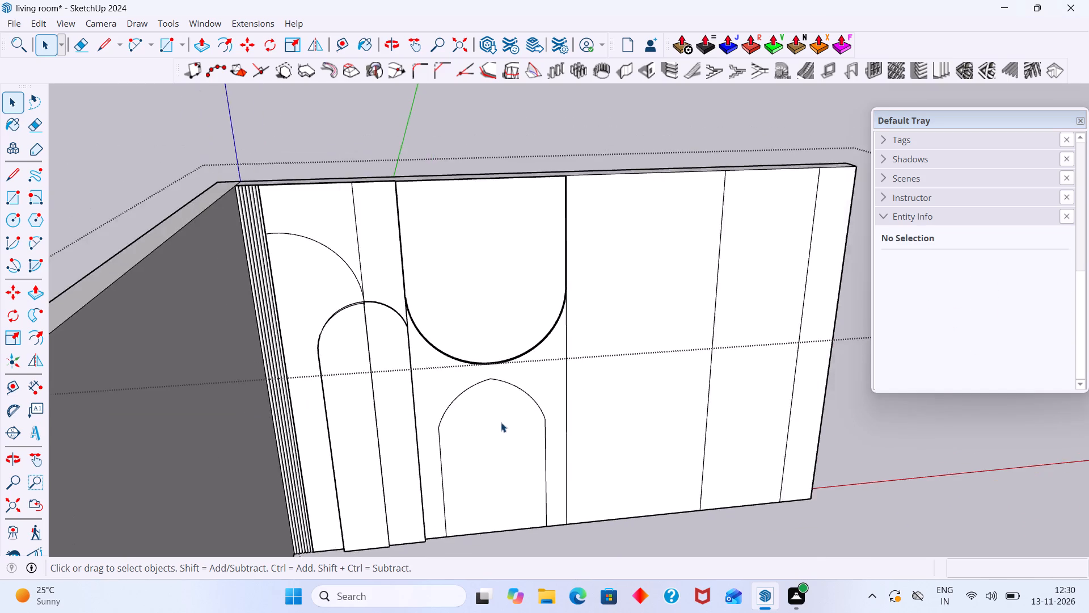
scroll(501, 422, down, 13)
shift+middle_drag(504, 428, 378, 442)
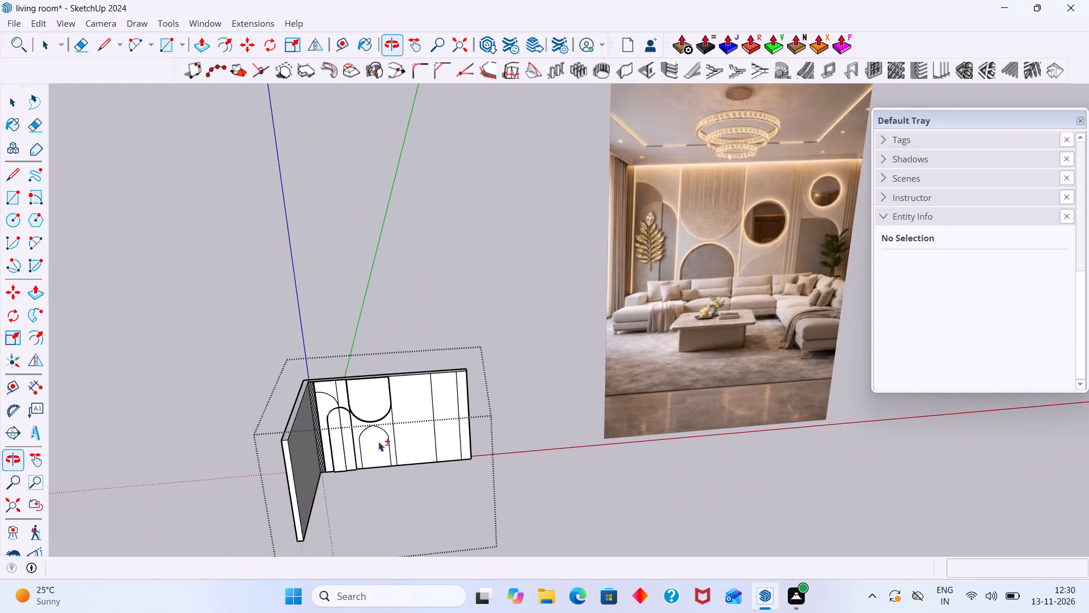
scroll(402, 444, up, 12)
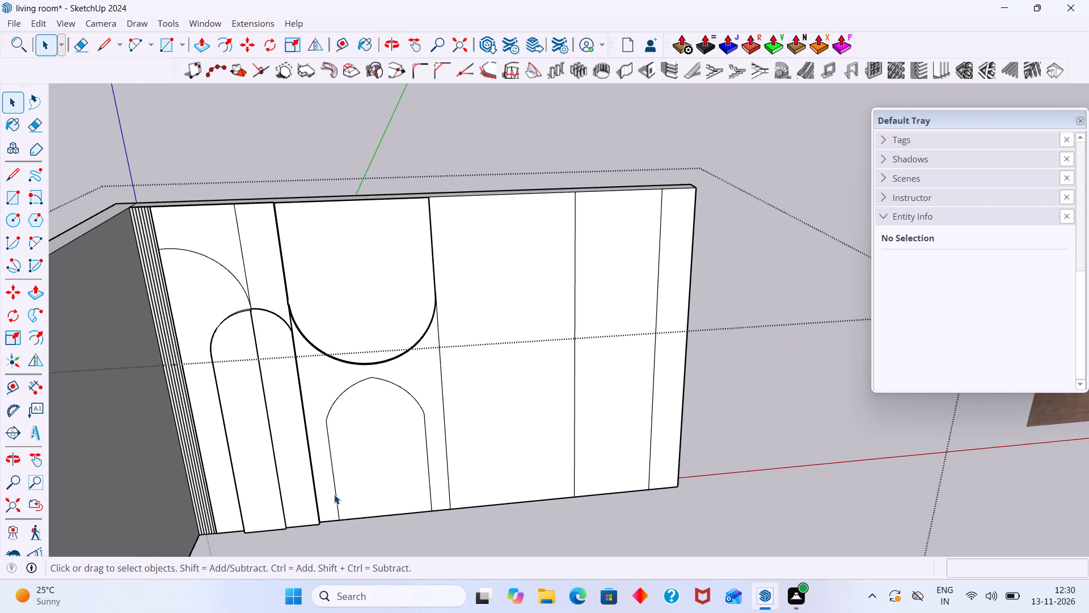
Weld the small arch's two straight sides and two upper curves into a single curve with Weld Edges.
click(335, 498)
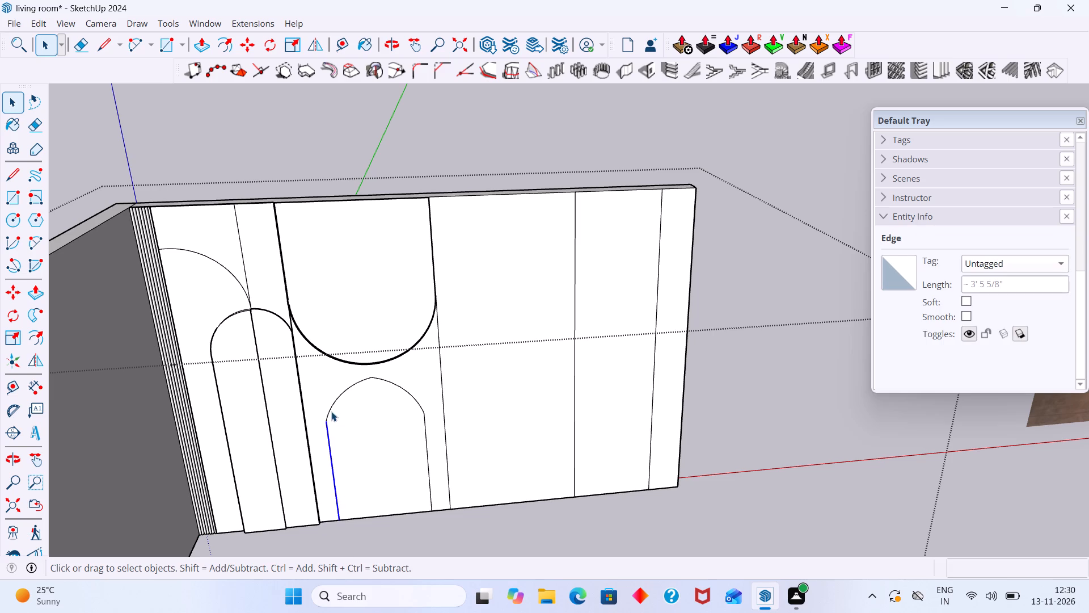
shift+click(331, 410)
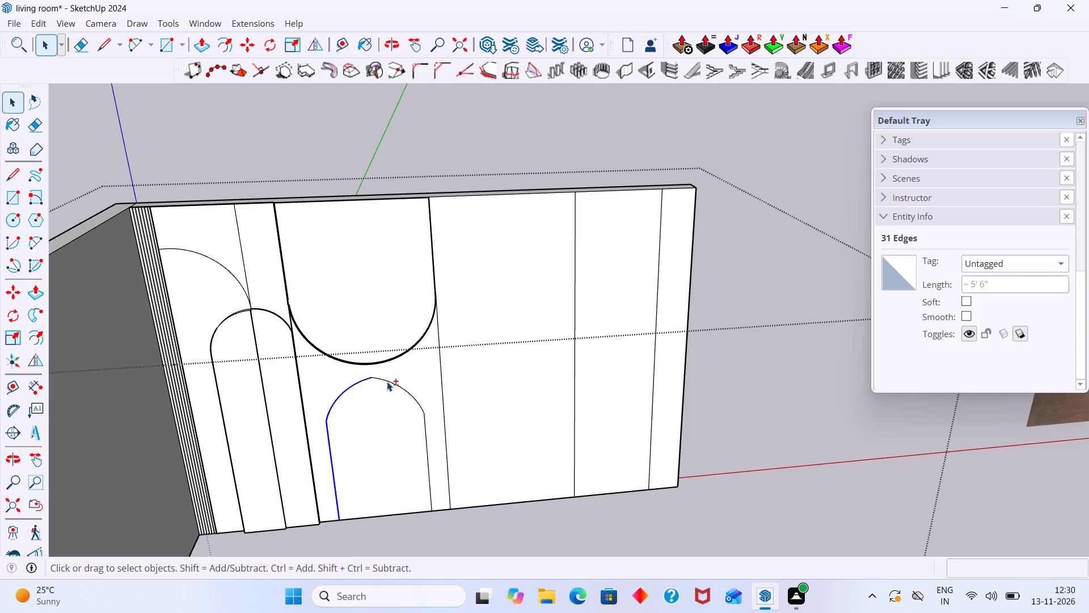
shift+click(387, 381)
shift+click(427, 431)
shift+scroll(421, 433, down, 8)
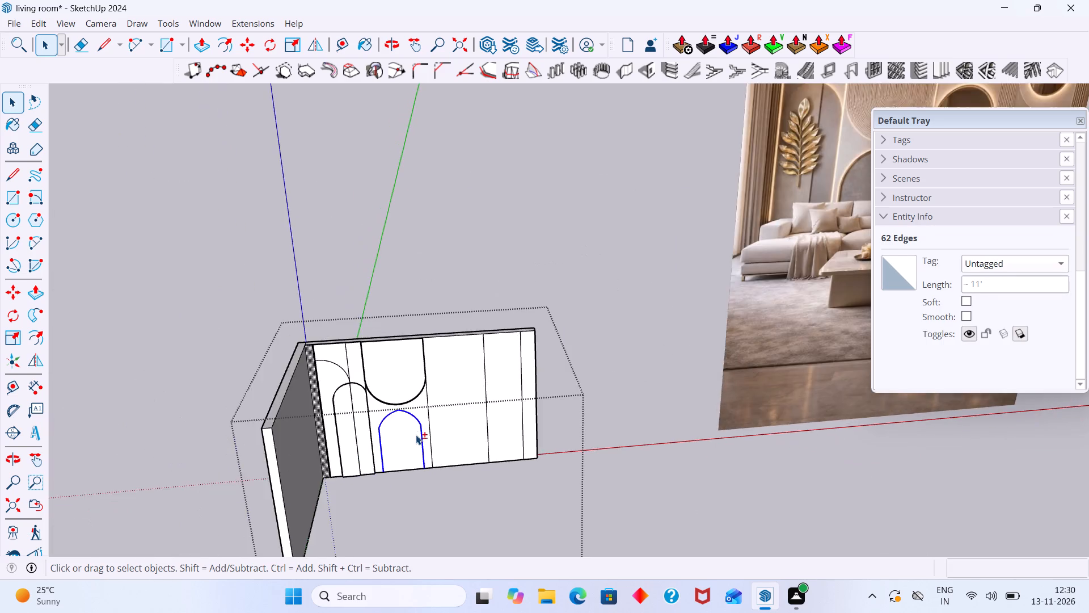
shift+scroll(416, 435, down, 4)
shift+middle_drag(412, 439, 385, 437)
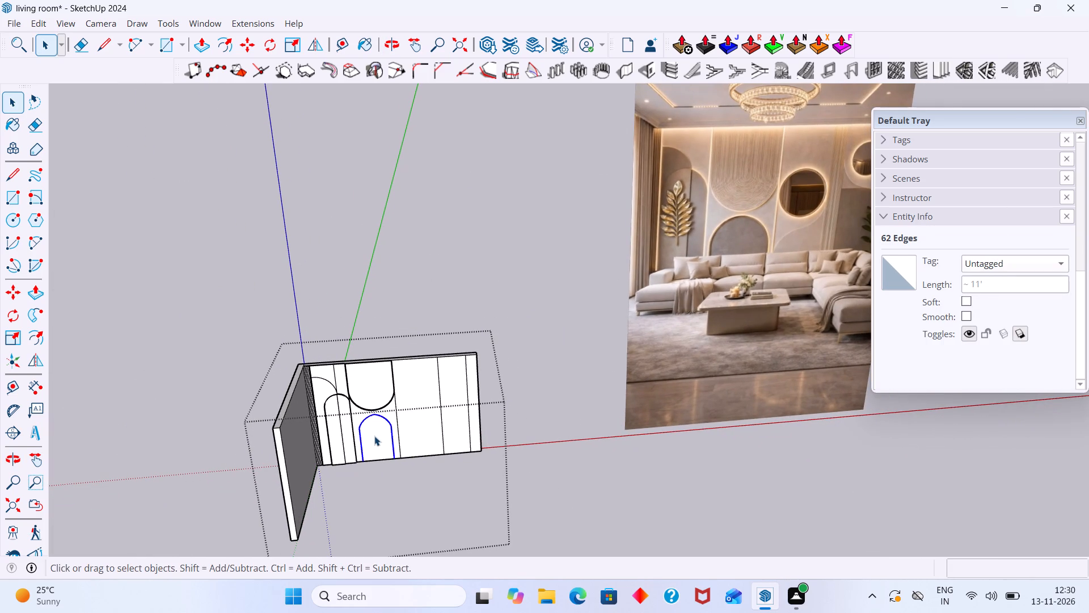
right_click(390, 422)
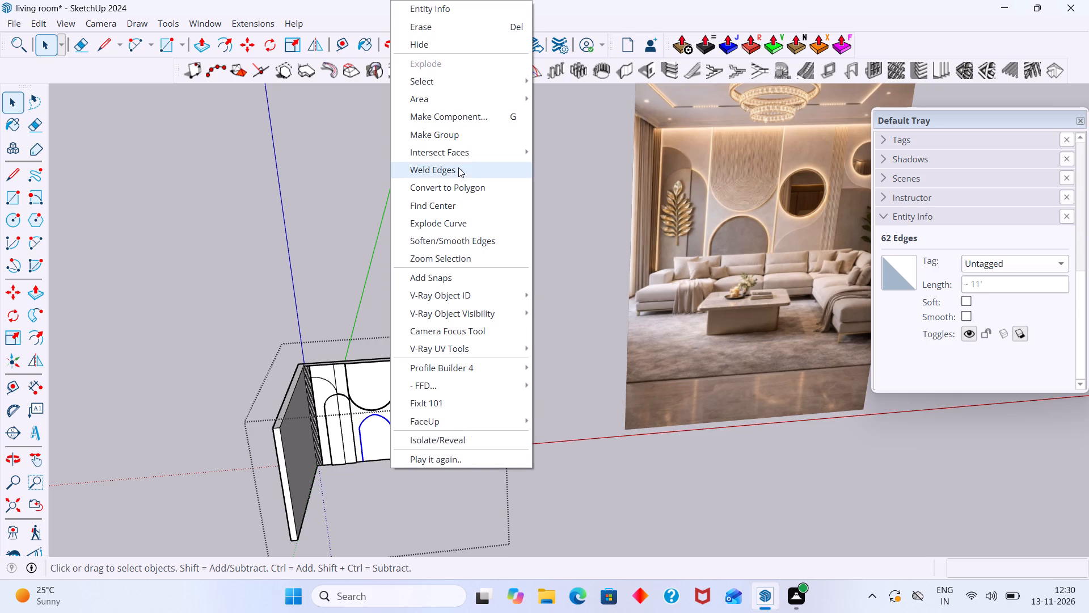
click(458, 167)
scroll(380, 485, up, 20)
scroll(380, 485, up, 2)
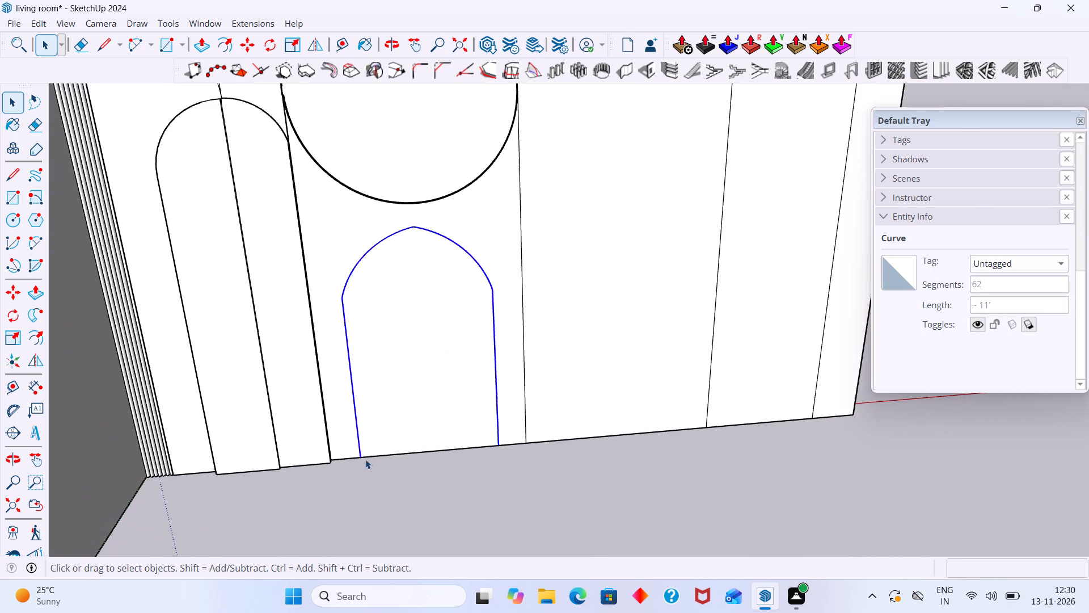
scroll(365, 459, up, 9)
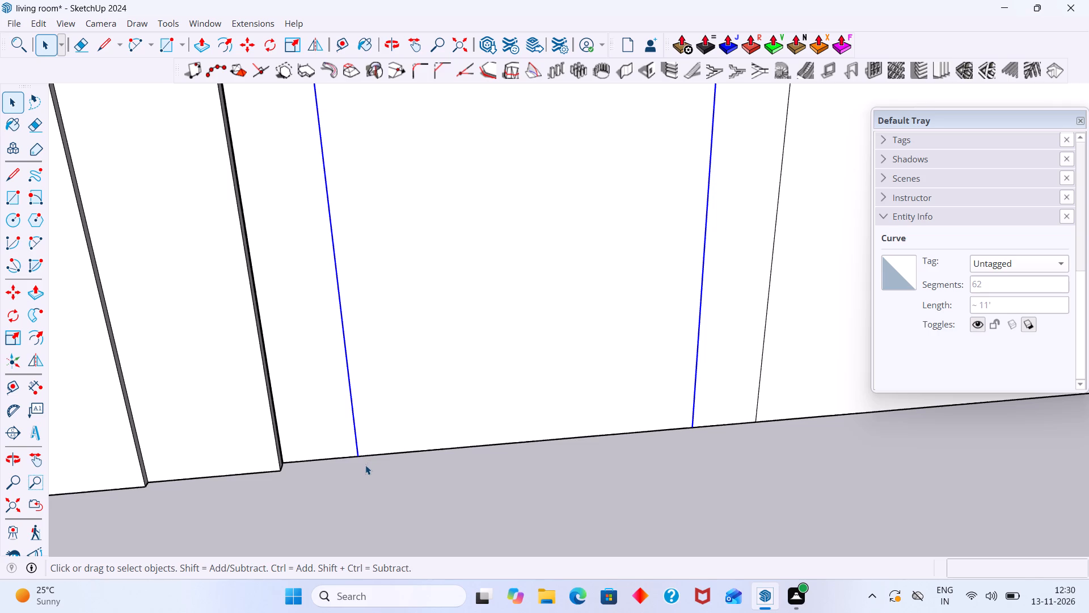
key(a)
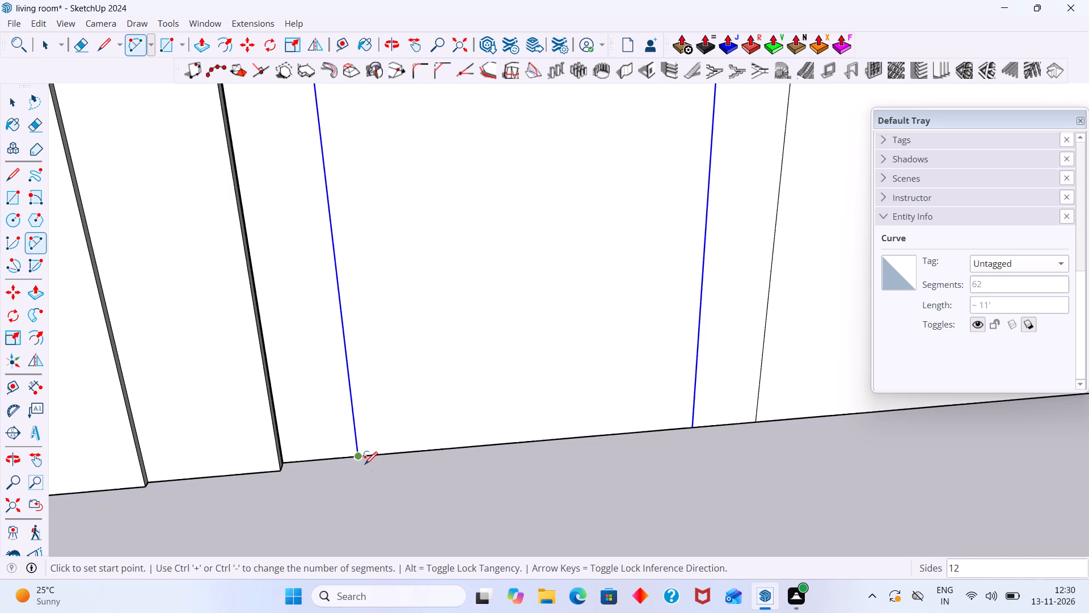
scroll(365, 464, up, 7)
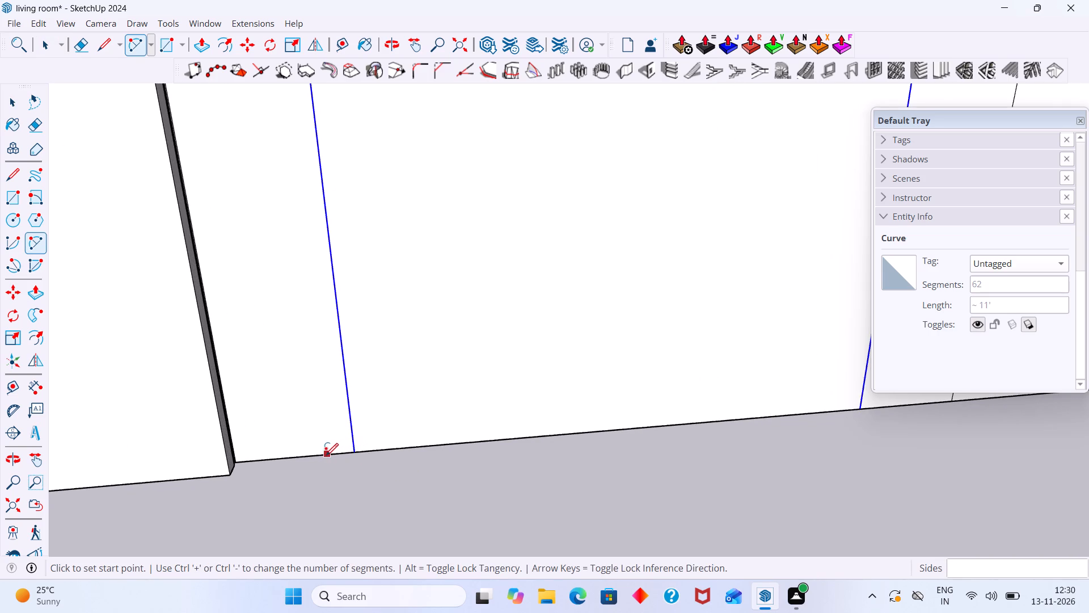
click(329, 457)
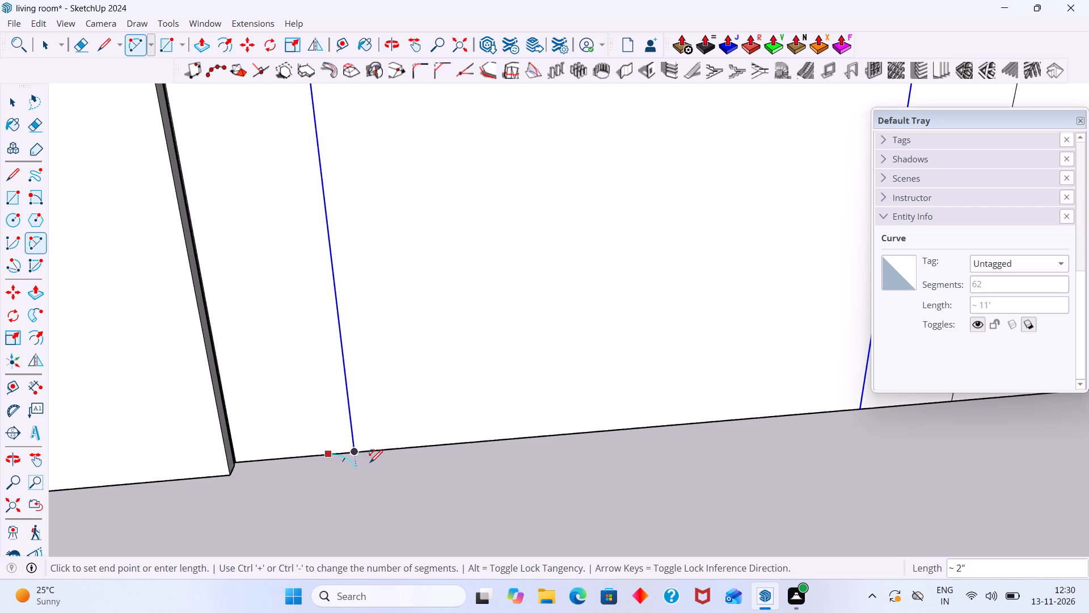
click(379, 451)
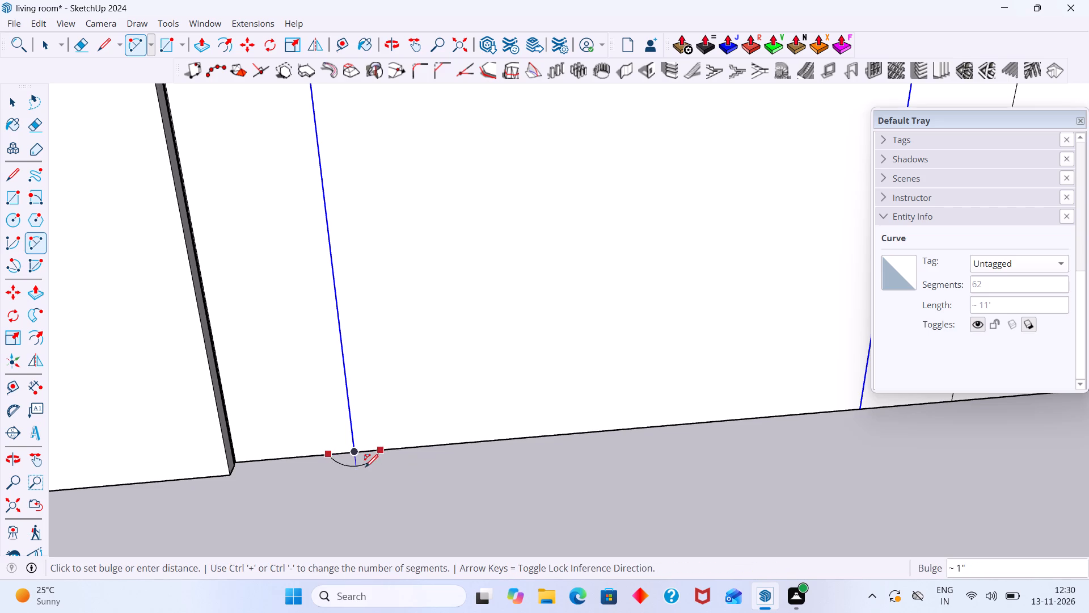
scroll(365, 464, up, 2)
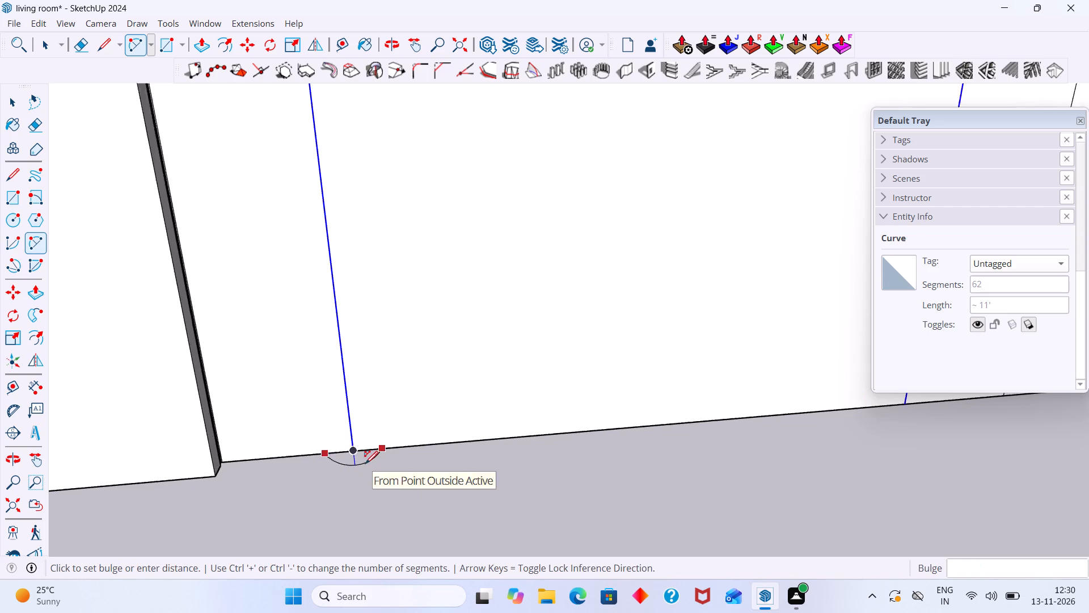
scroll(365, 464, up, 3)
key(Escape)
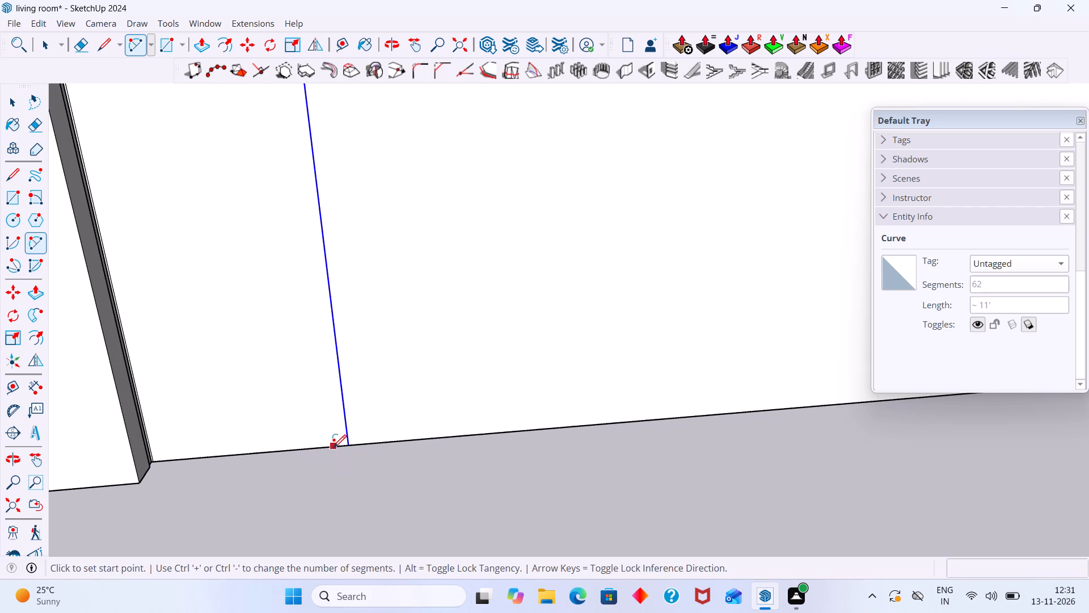
Draw a half-round arc about 1 1/8" wide with a bulge of about 9/16", centred on the small arch's left foot at the wall's bottom edge.
click(334, 447)
click(365, 446)
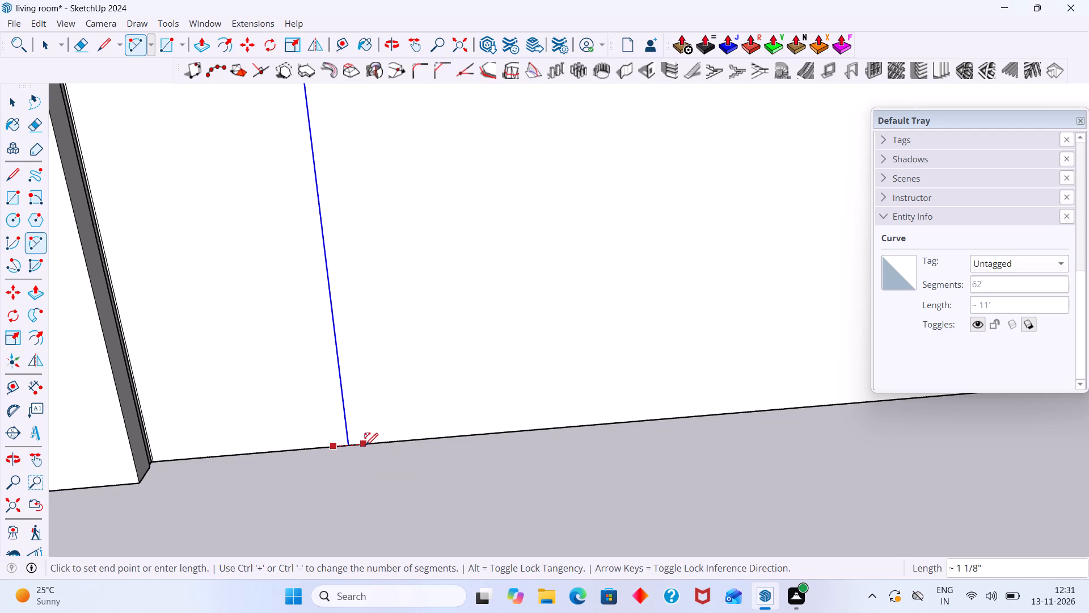
click(362, 457)
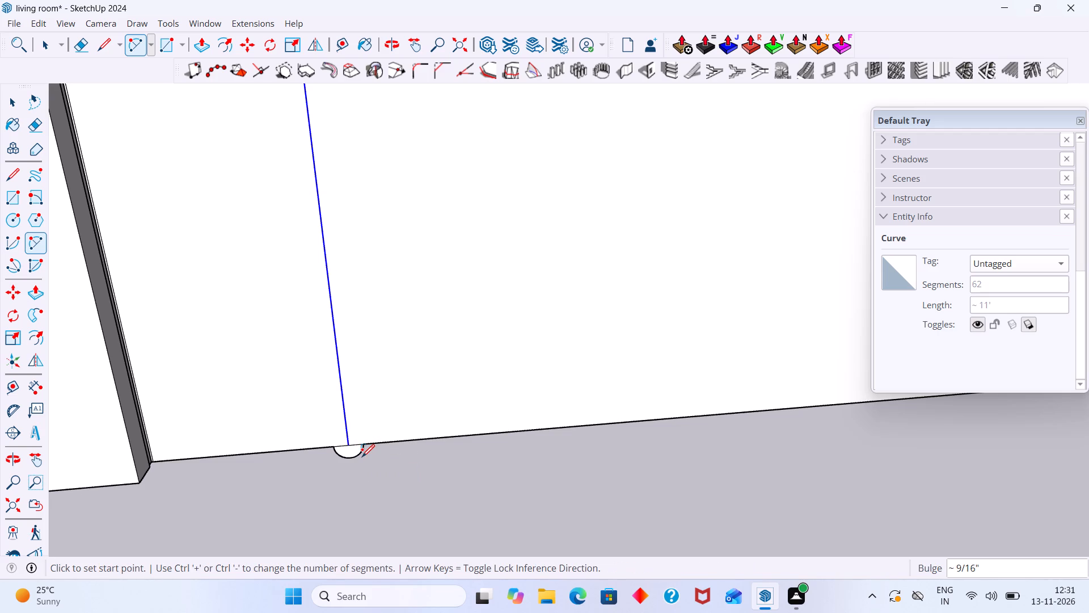
key(space)
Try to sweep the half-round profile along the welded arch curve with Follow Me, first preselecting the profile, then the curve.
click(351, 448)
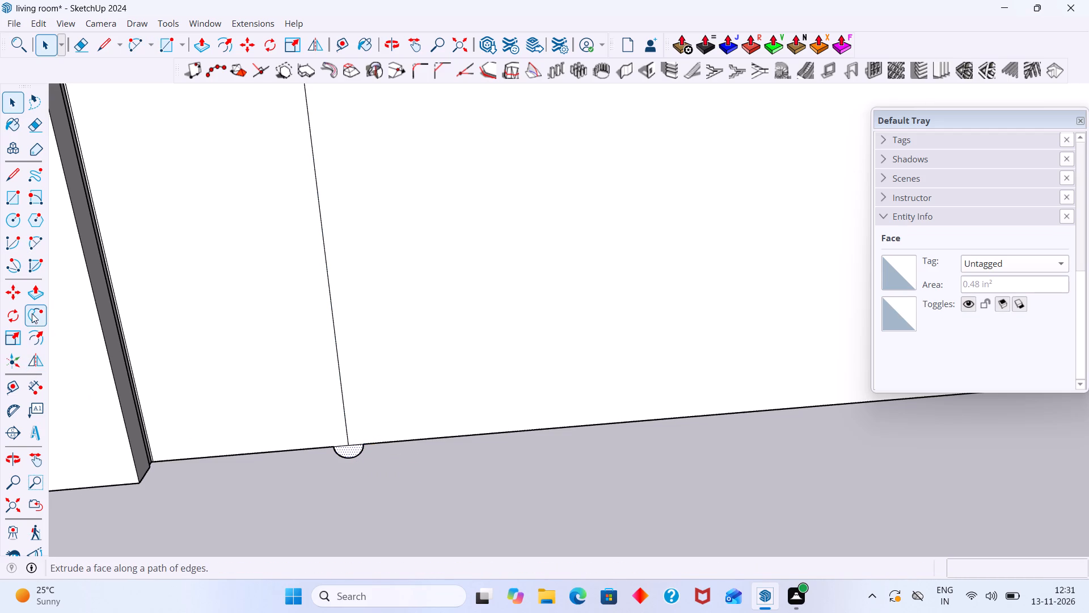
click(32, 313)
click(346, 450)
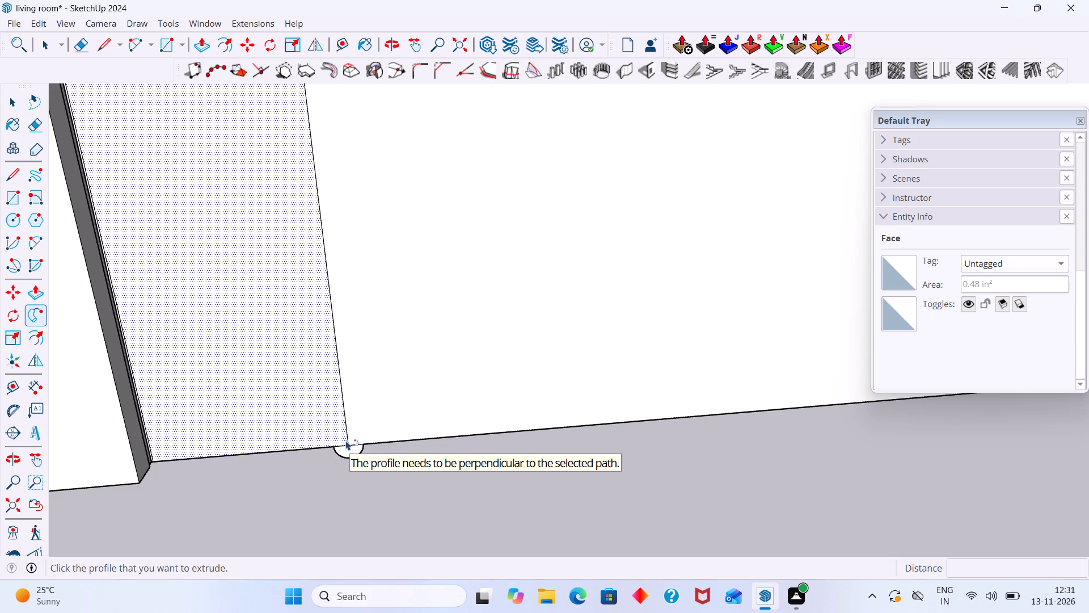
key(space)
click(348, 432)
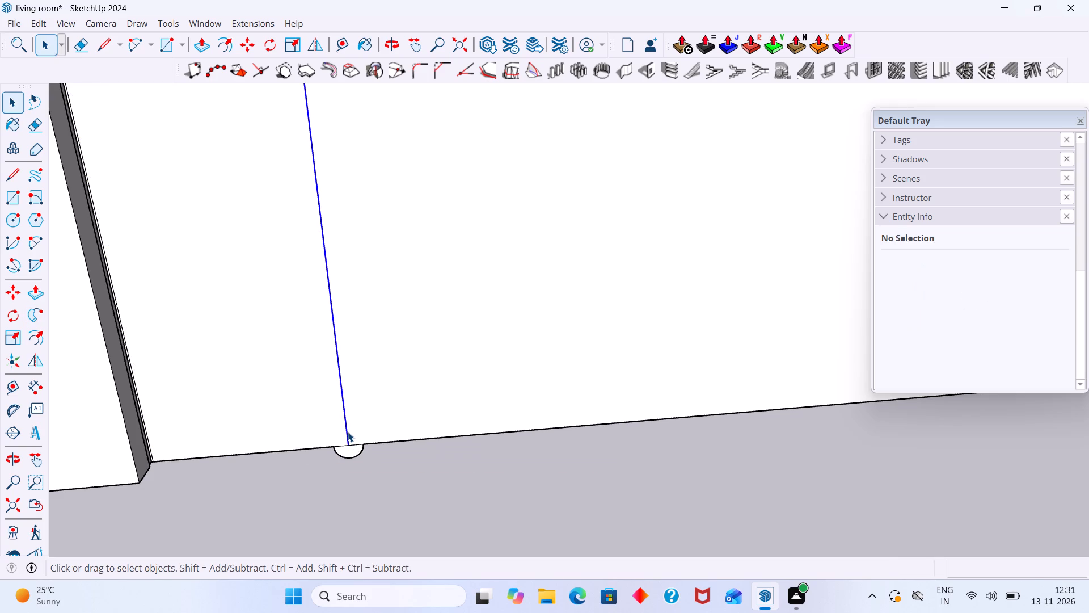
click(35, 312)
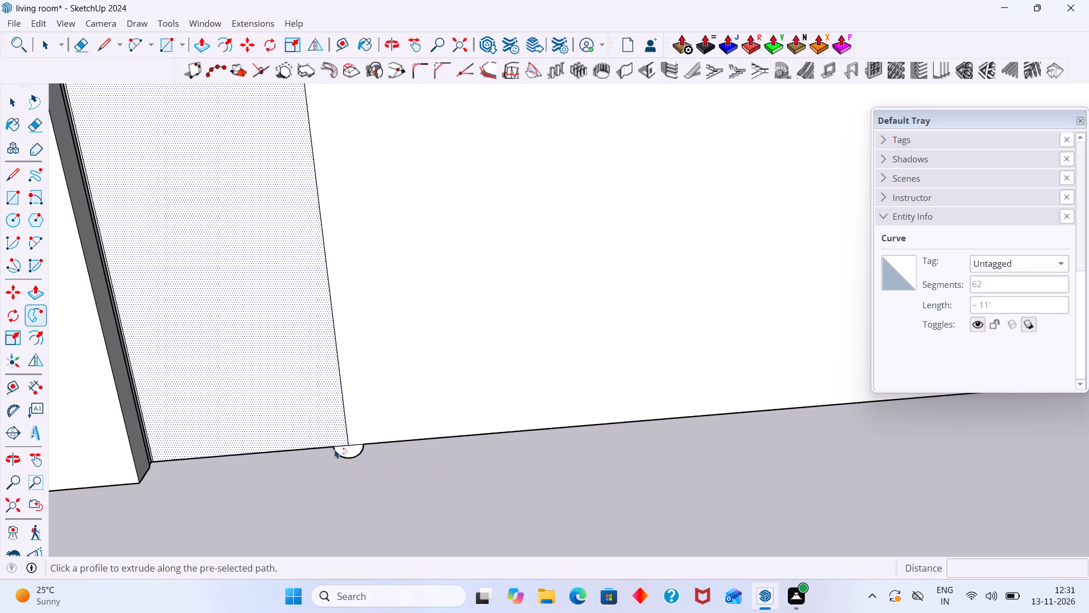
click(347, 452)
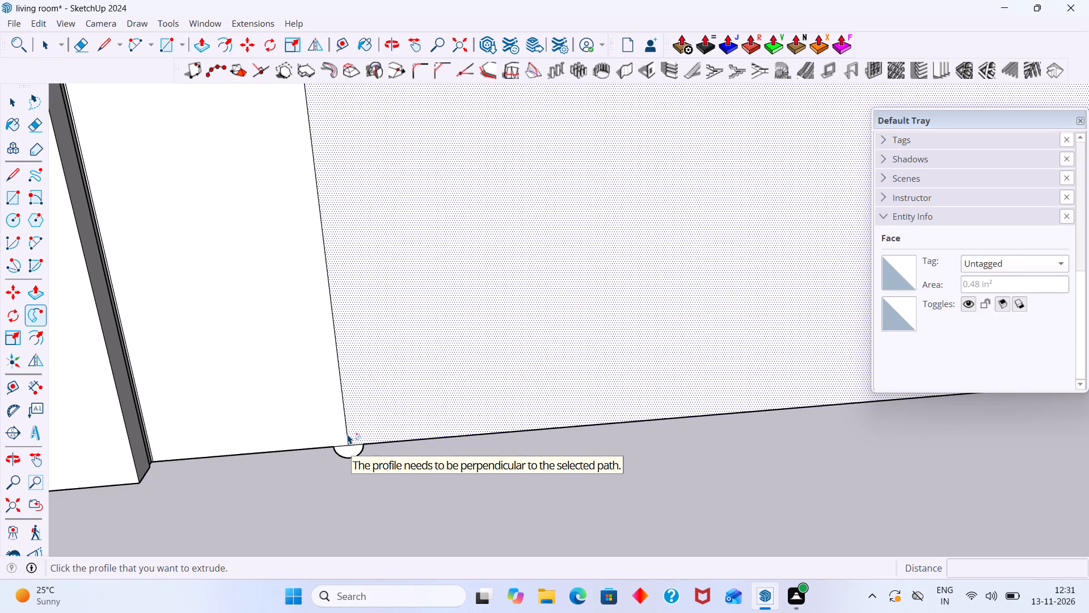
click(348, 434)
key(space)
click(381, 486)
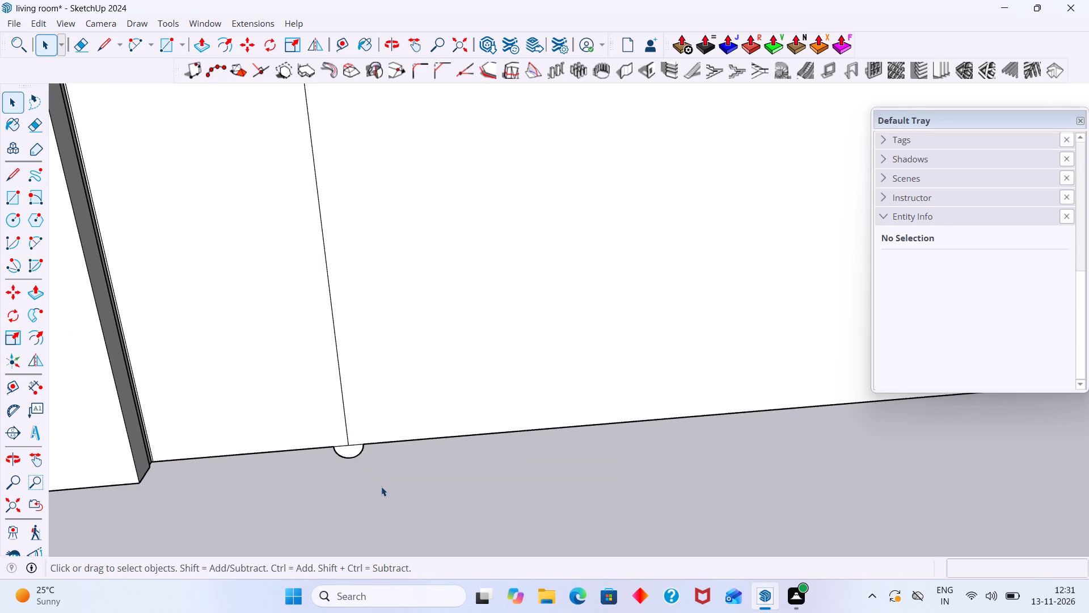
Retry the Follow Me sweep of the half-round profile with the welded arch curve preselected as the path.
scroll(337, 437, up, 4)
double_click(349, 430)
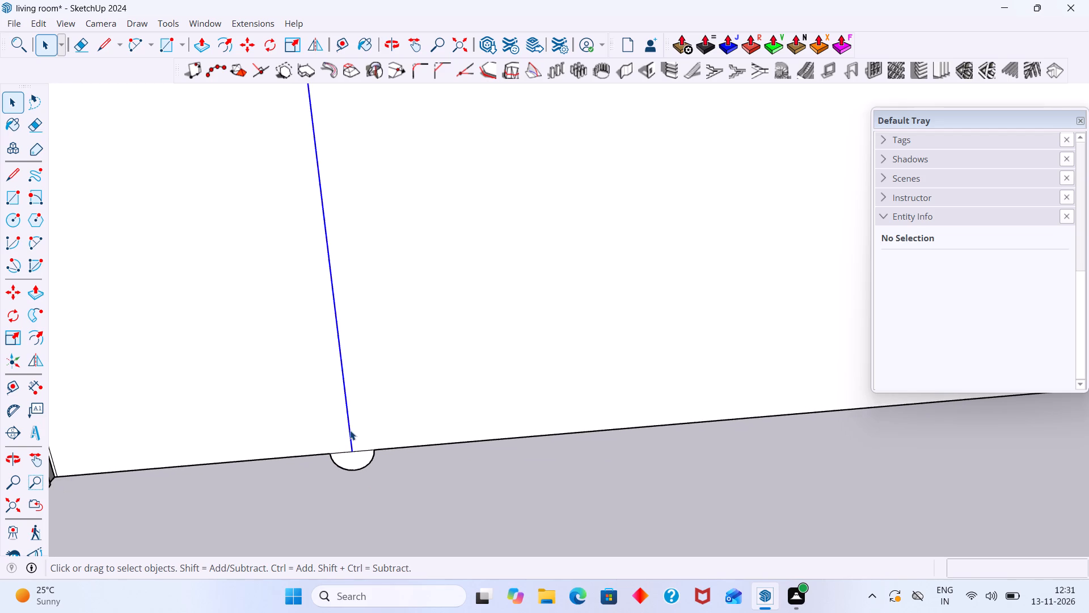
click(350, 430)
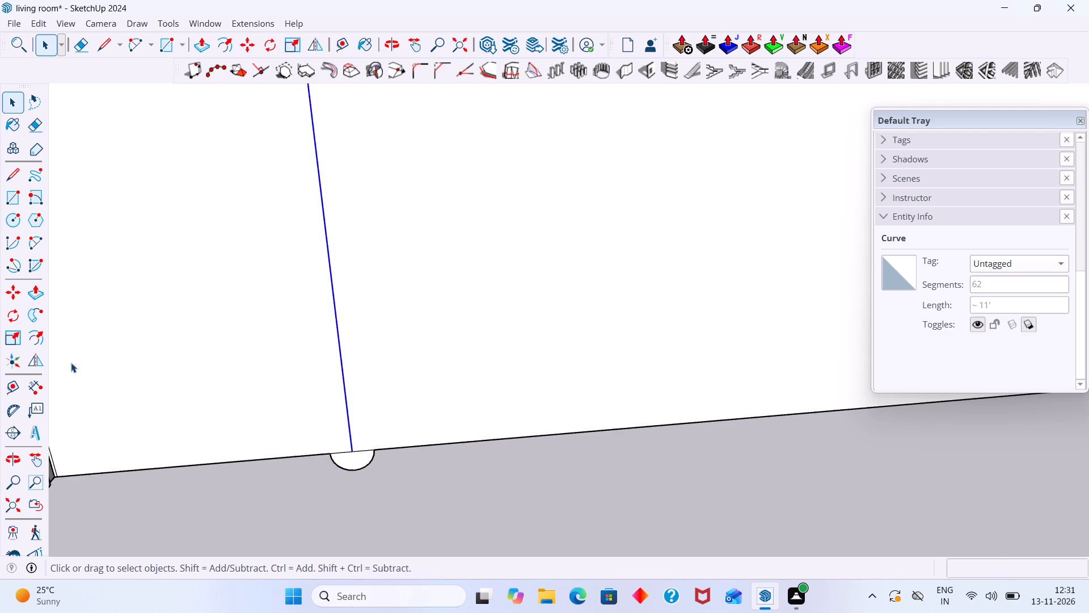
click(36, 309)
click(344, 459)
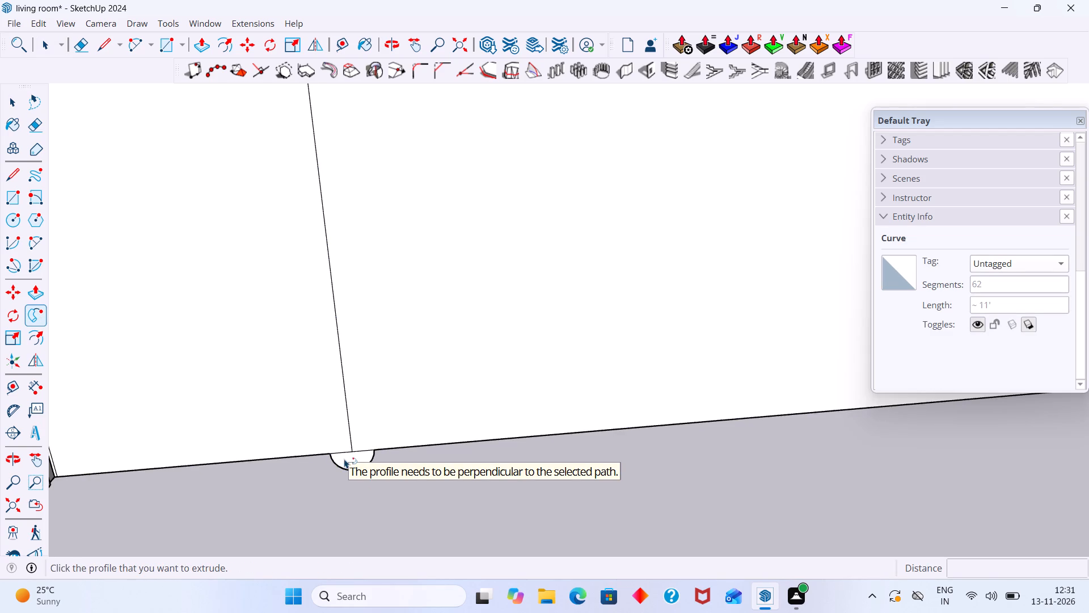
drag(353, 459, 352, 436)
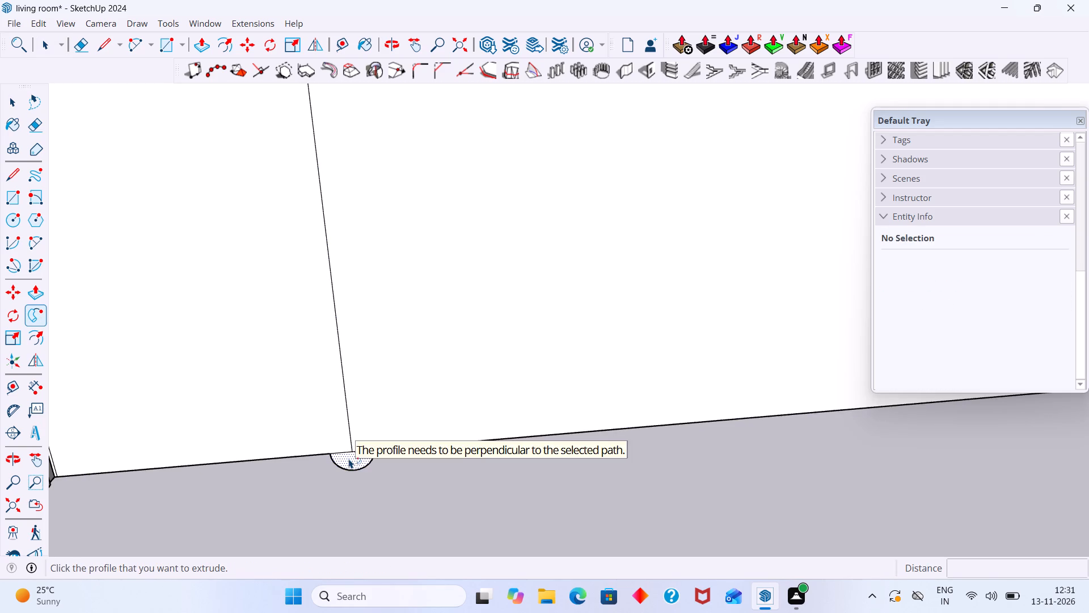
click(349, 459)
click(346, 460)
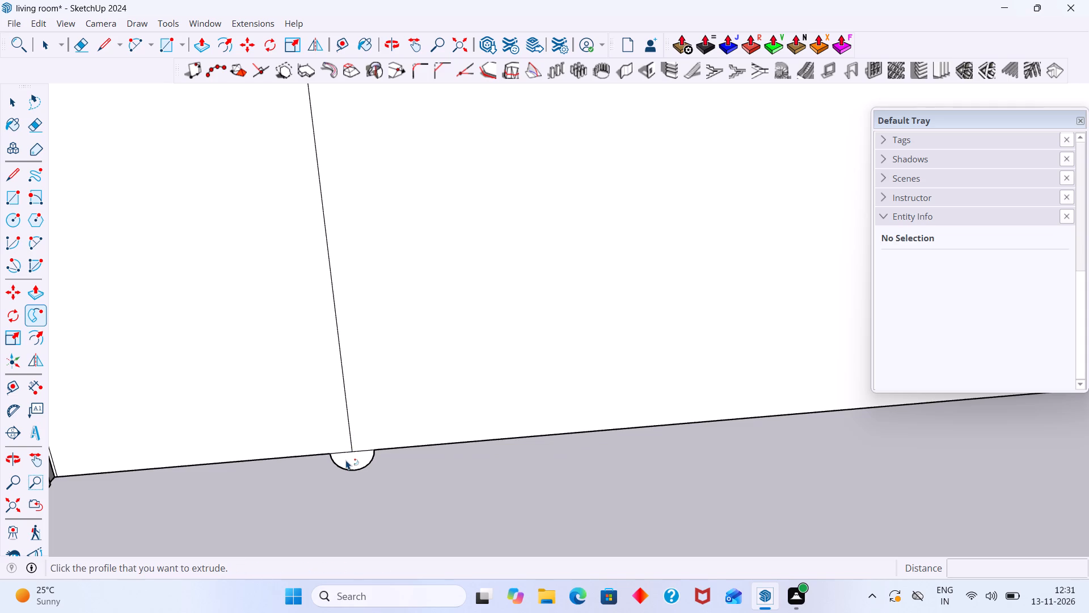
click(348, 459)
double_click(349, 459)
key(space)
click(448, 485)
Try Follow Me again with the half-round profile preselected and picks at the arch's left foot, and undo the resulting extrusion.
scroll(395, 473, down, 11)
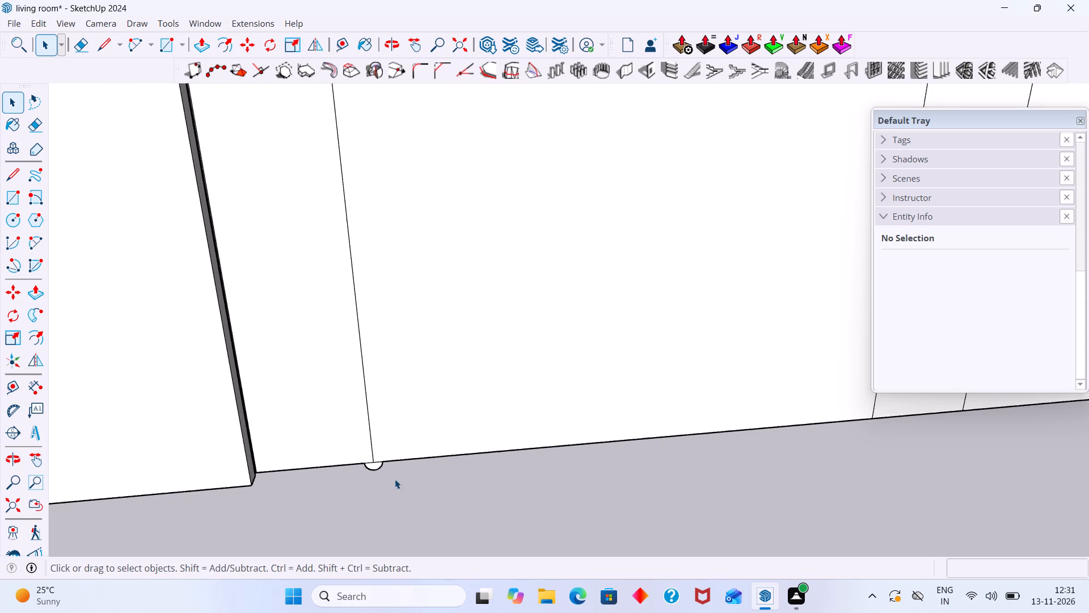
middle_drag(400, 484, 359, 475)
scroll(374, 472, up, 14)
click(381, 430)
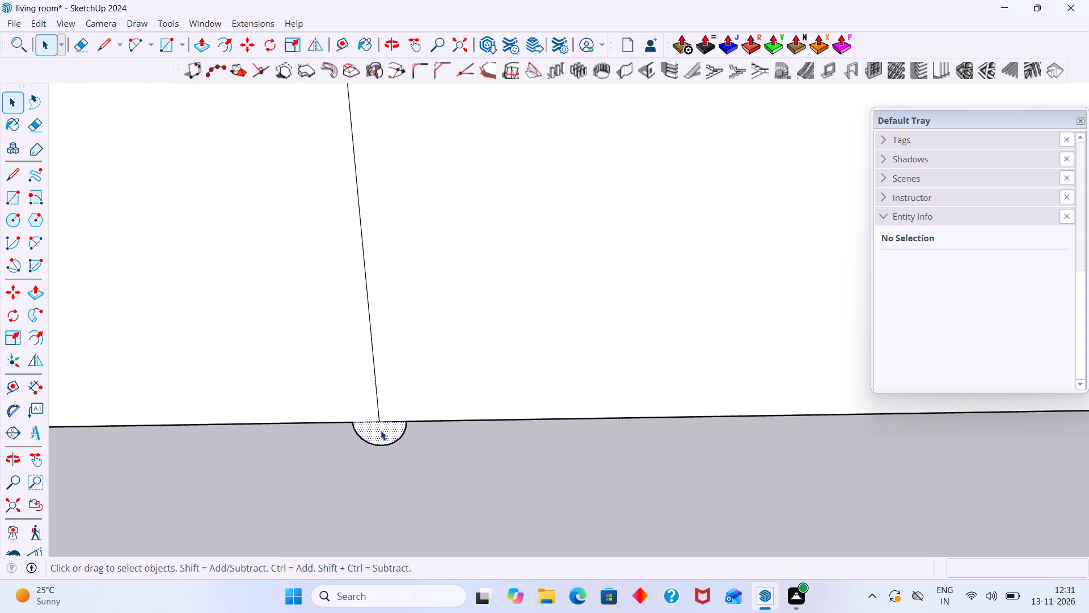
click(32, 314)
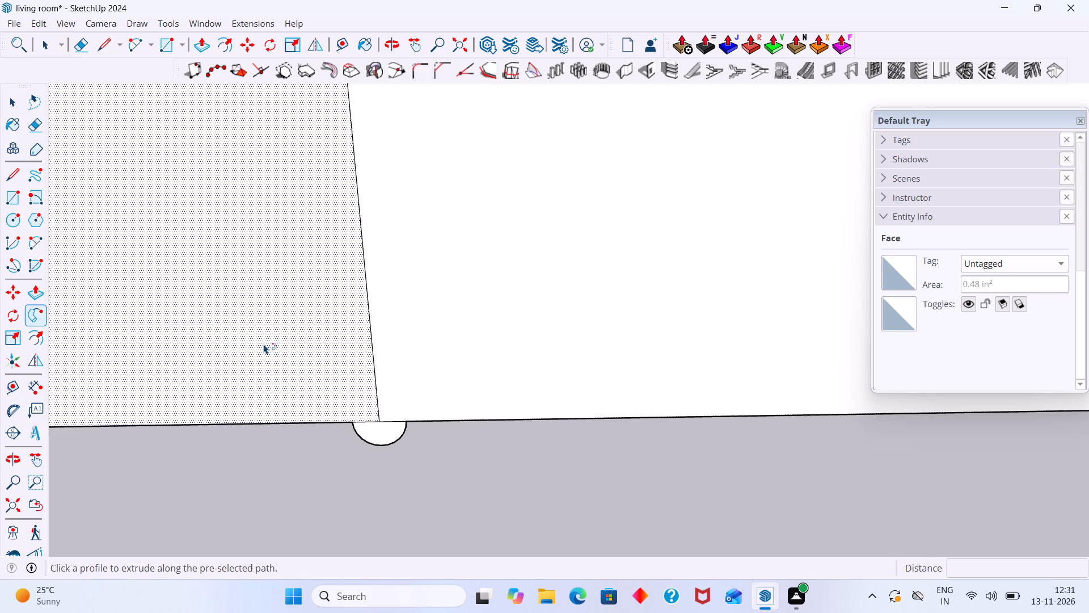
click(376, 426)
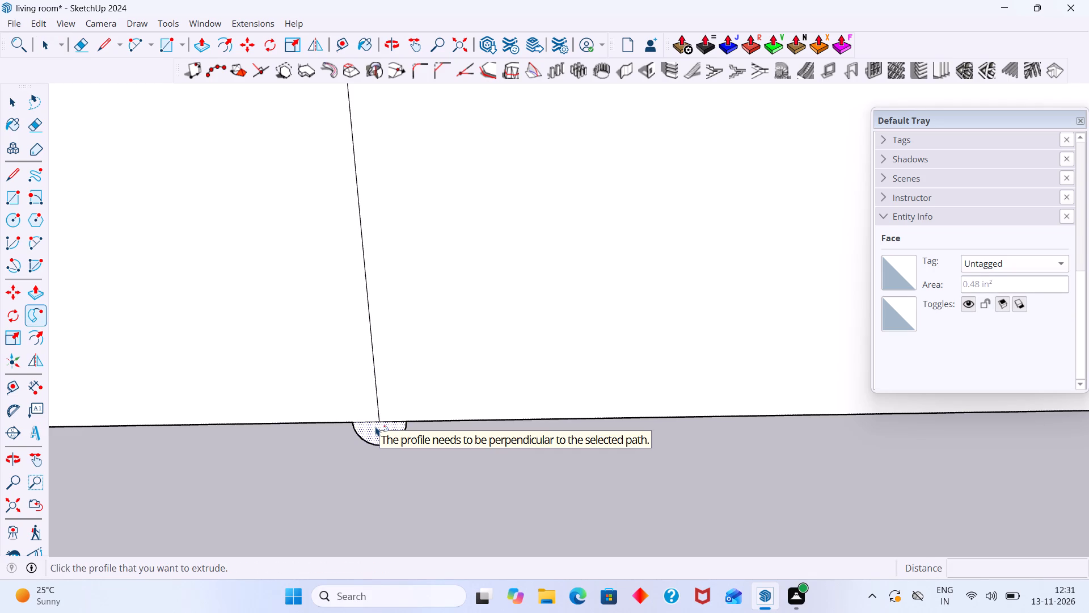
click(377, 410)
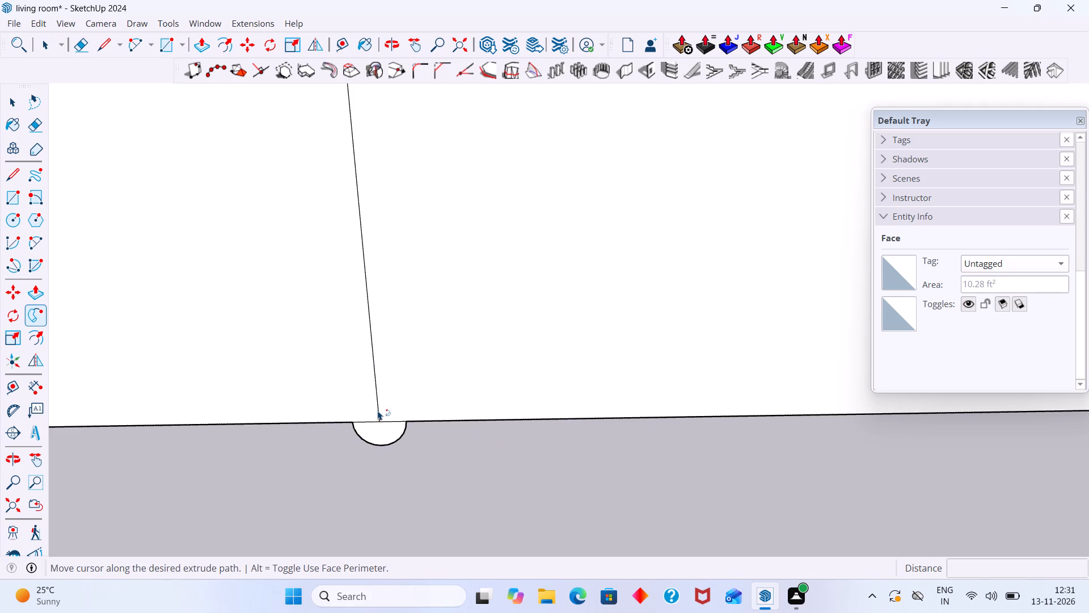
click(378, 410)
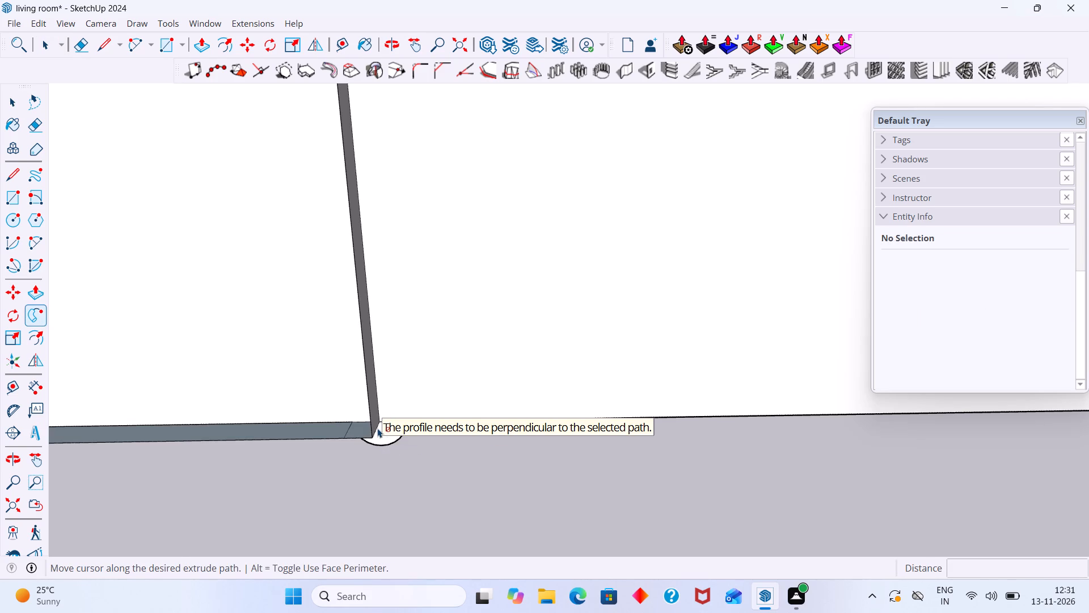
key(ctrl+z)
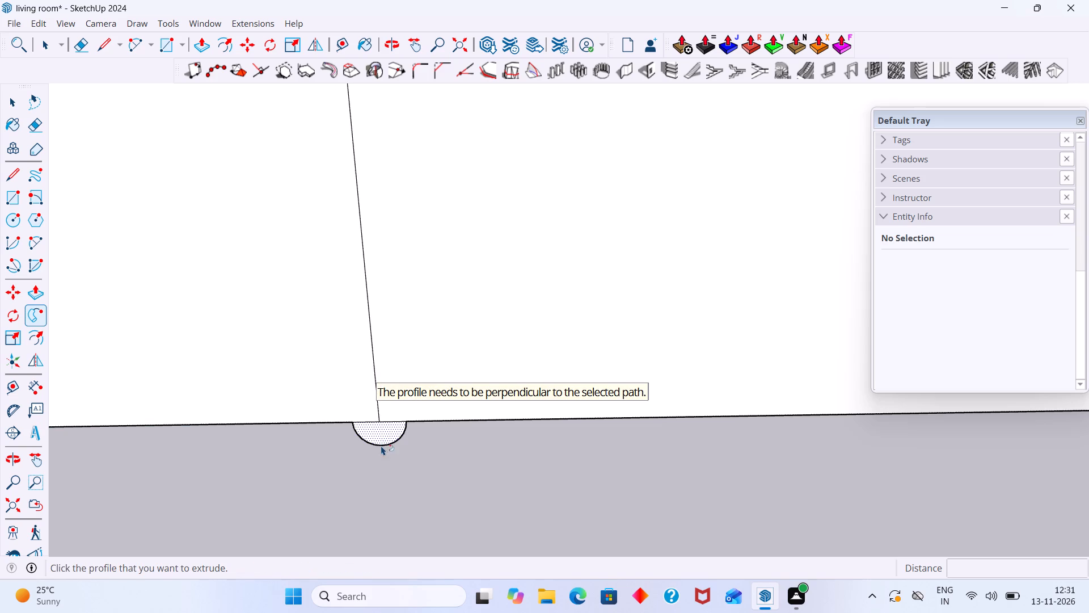
Leave Follow Me and undo the half-round profile at the small arch's left foot.
click(382, 438)
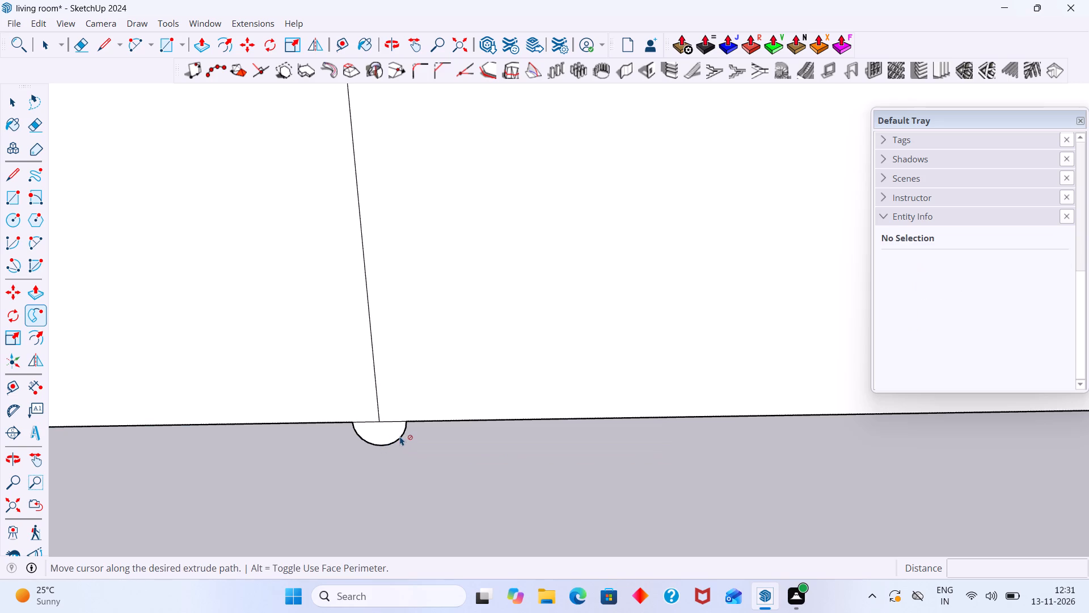
key(ctrl+z)
key(ctrl+z)
key(space)
click(400, 445)
scroll(397, 437, down, 2)
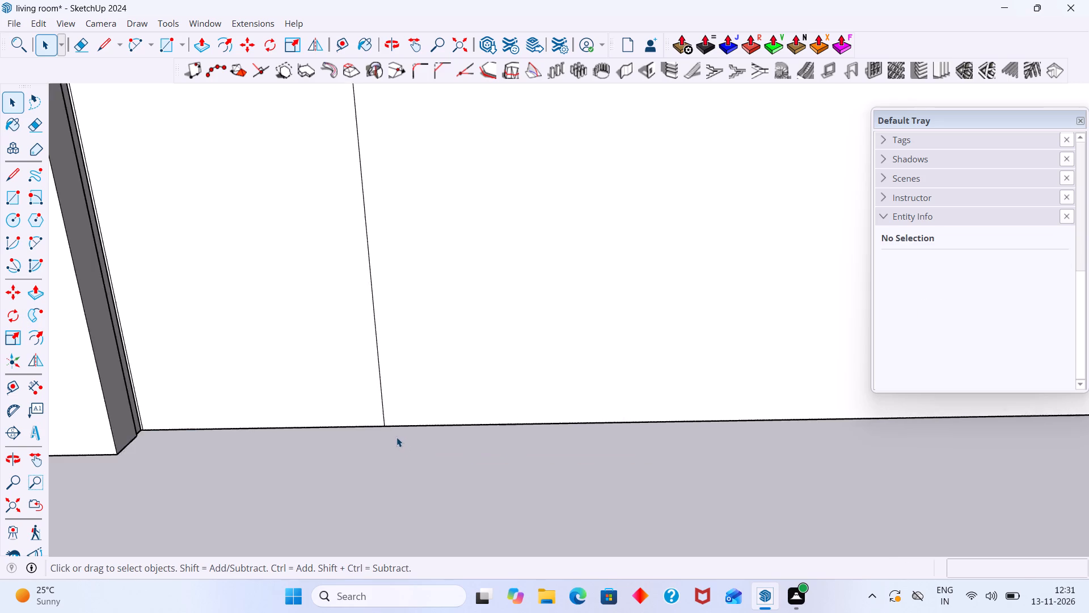
scroll(396, 437, down, 7)
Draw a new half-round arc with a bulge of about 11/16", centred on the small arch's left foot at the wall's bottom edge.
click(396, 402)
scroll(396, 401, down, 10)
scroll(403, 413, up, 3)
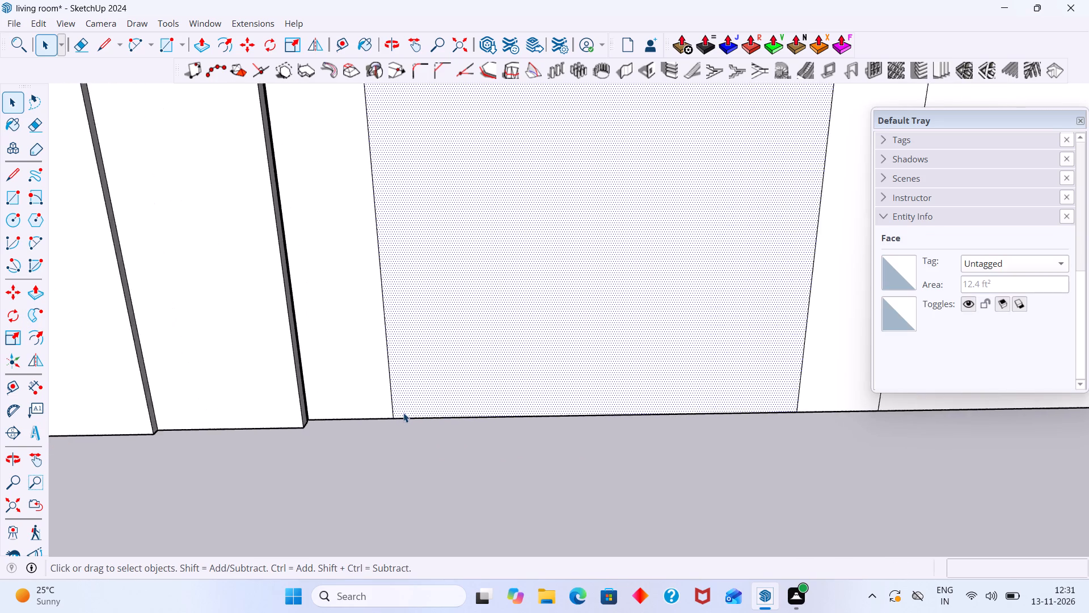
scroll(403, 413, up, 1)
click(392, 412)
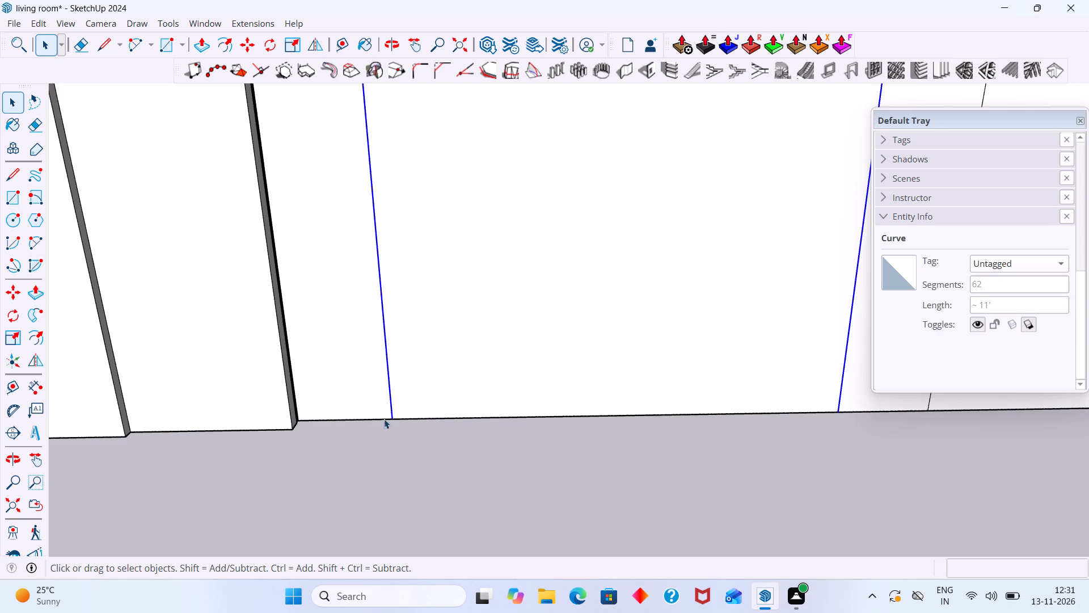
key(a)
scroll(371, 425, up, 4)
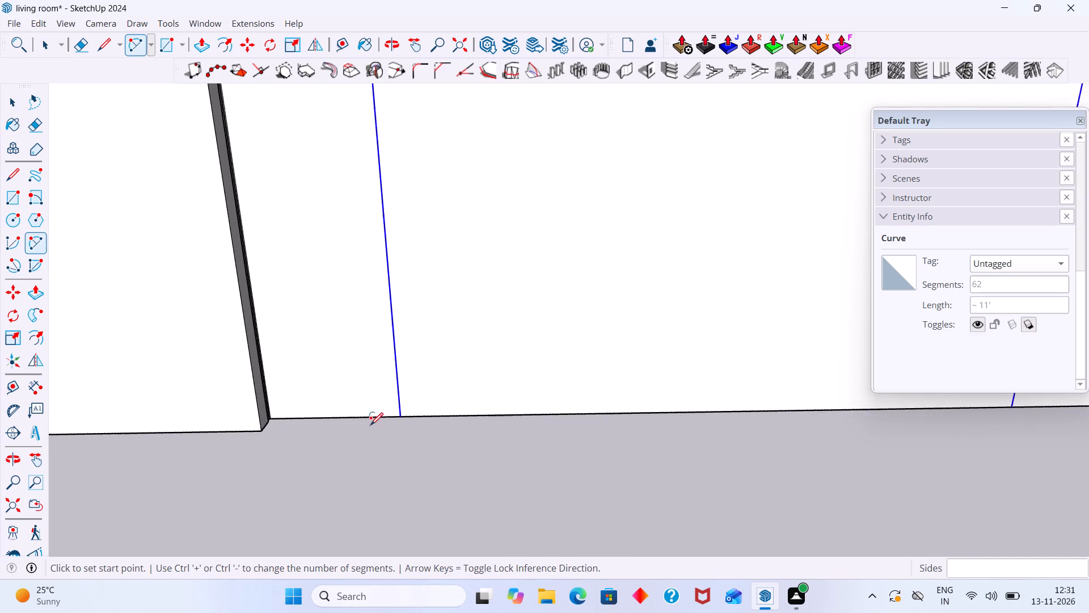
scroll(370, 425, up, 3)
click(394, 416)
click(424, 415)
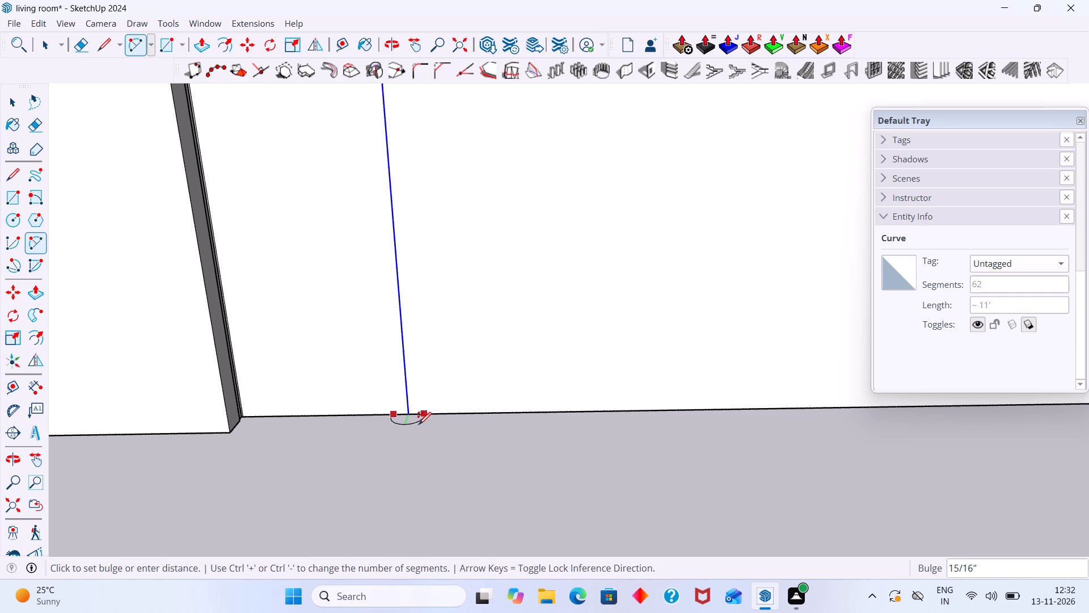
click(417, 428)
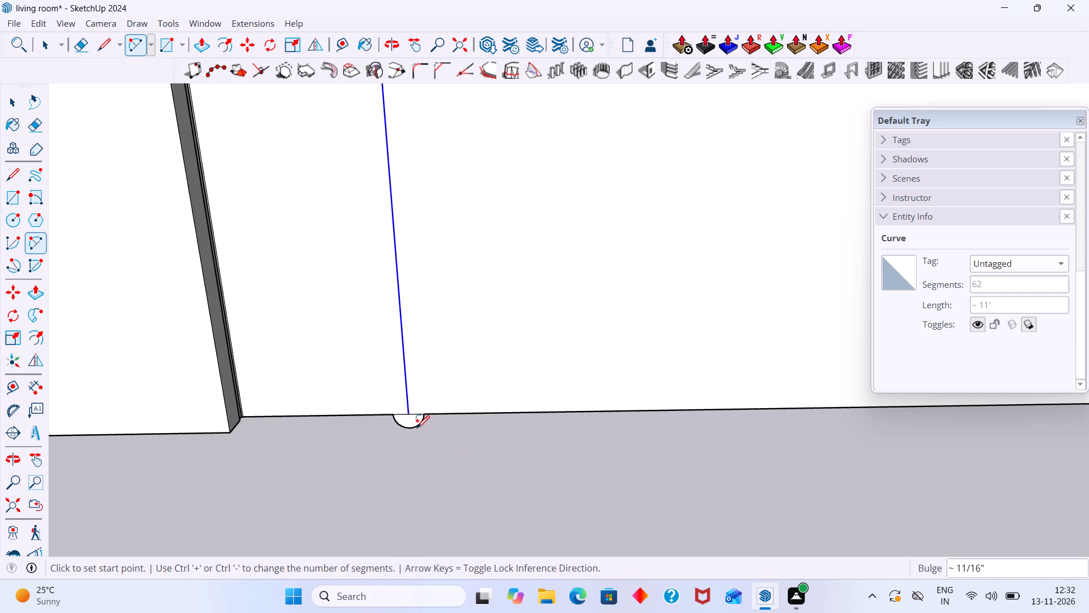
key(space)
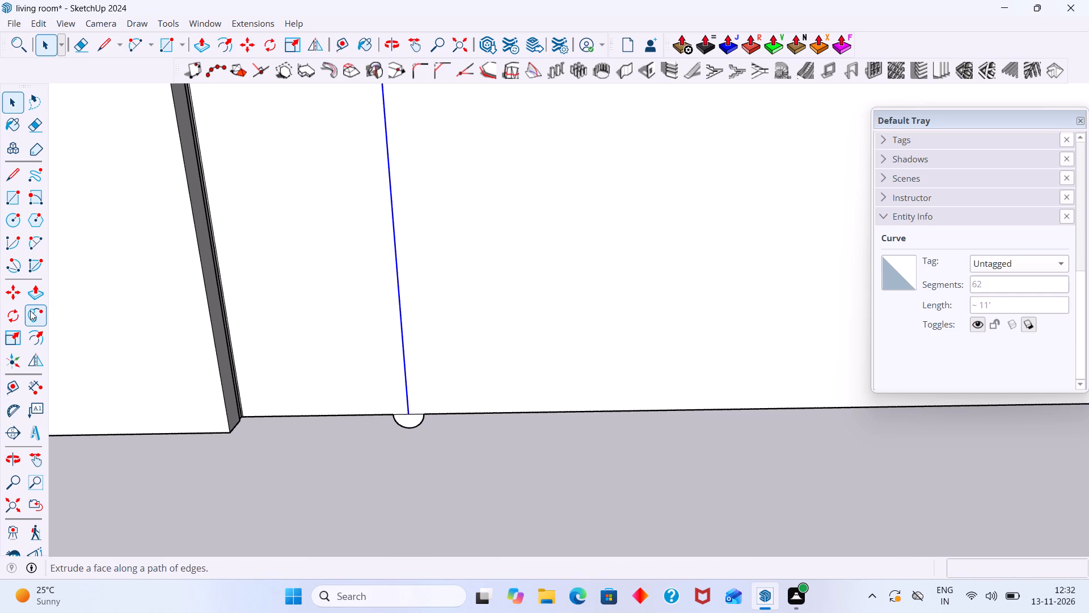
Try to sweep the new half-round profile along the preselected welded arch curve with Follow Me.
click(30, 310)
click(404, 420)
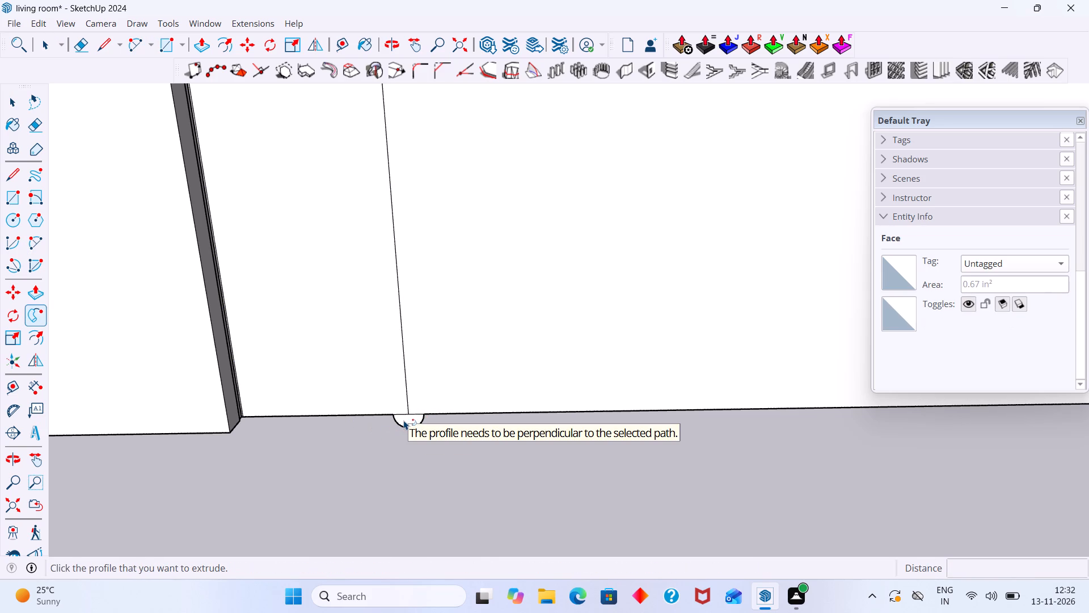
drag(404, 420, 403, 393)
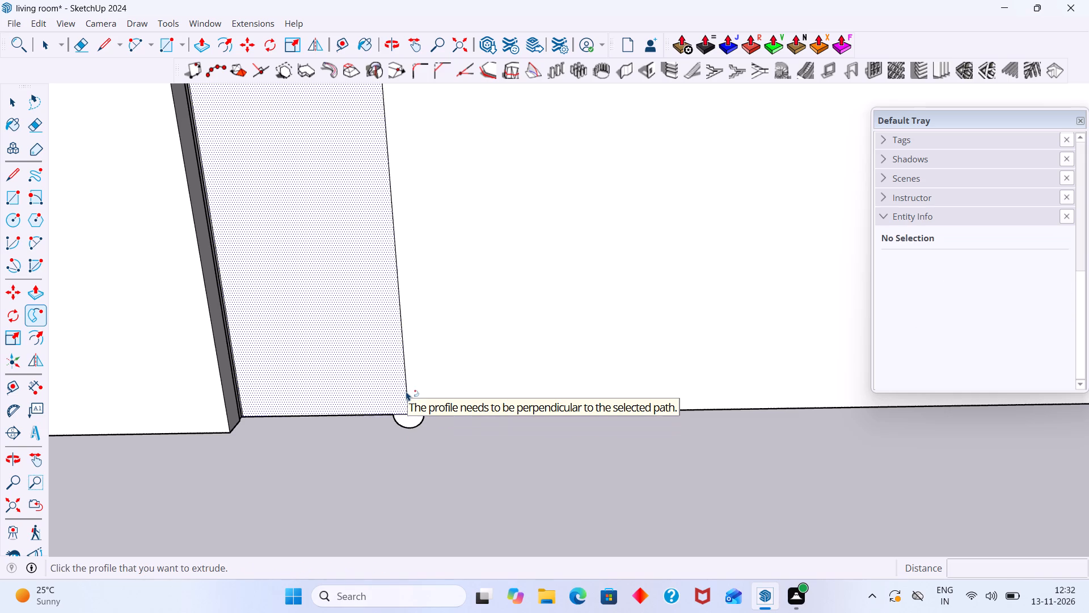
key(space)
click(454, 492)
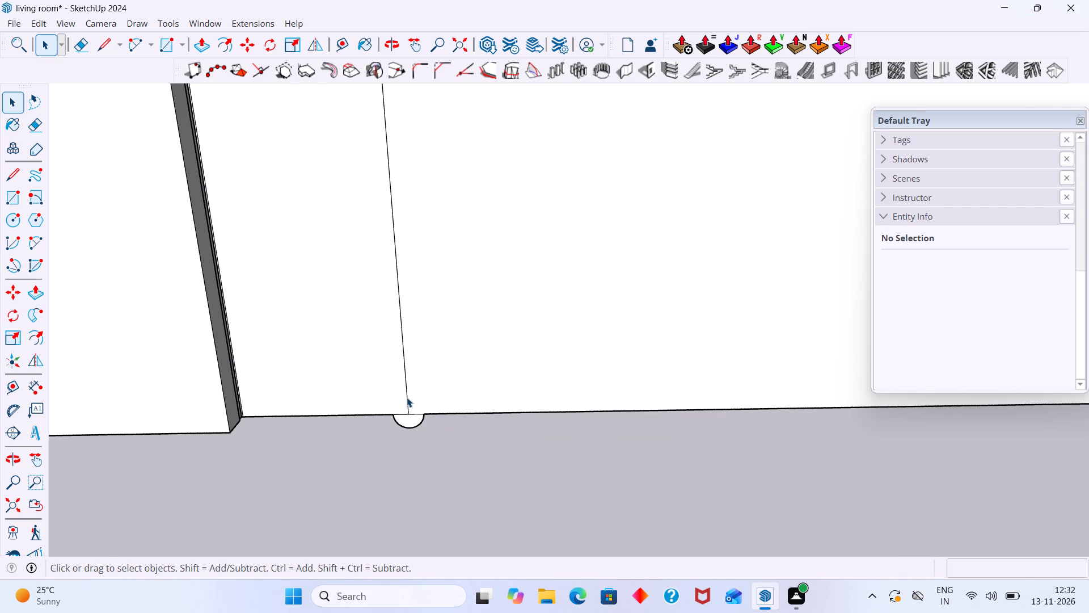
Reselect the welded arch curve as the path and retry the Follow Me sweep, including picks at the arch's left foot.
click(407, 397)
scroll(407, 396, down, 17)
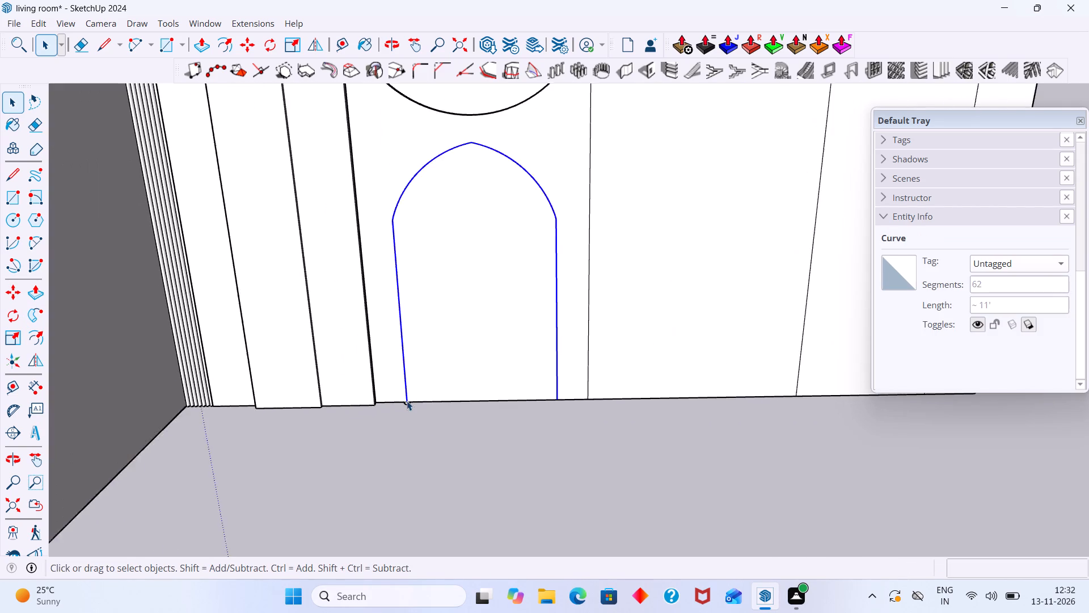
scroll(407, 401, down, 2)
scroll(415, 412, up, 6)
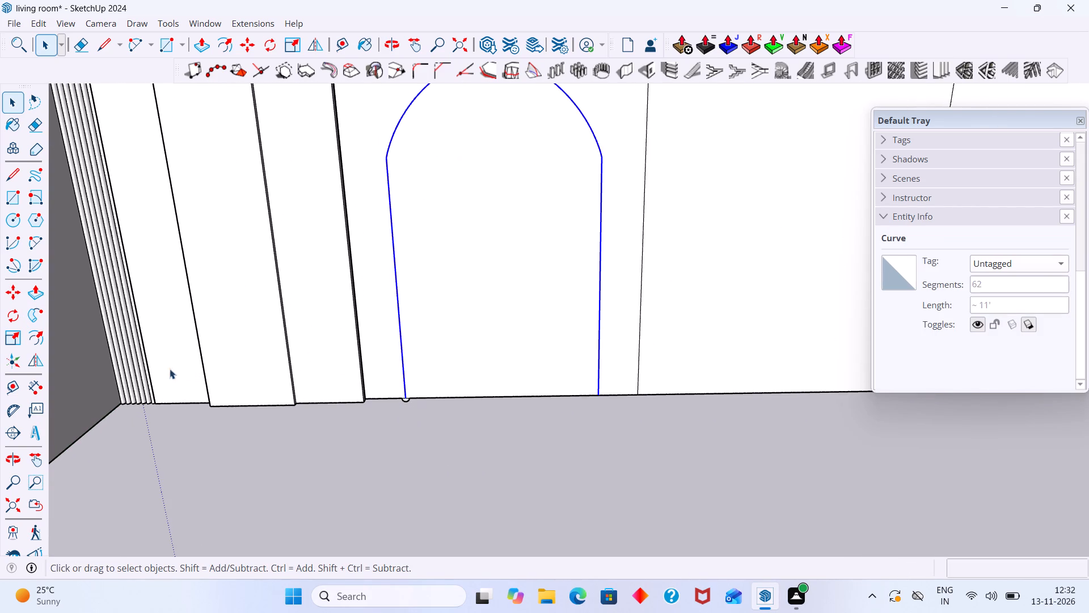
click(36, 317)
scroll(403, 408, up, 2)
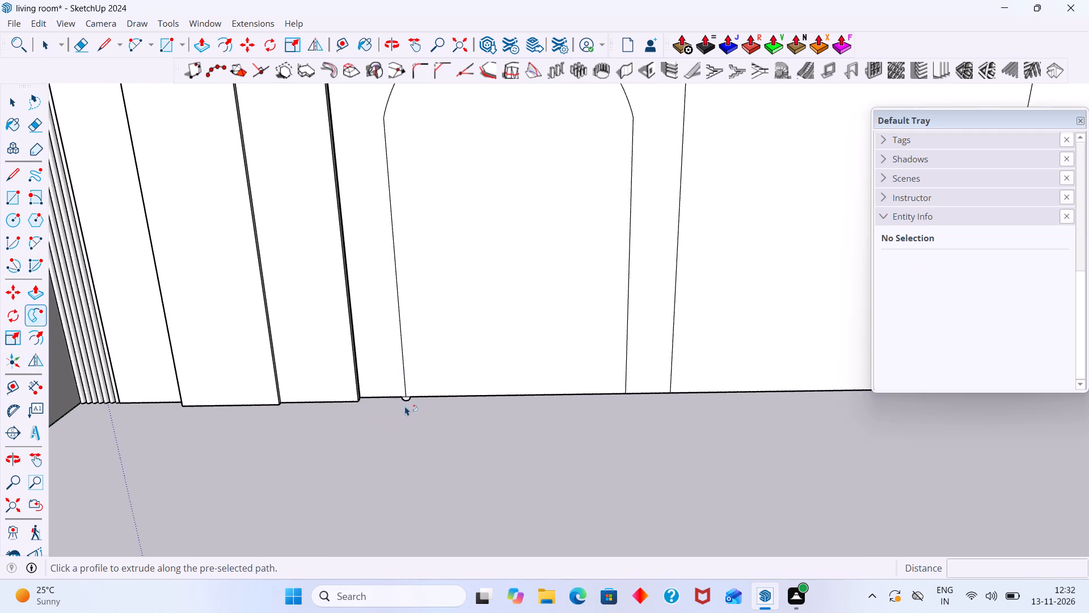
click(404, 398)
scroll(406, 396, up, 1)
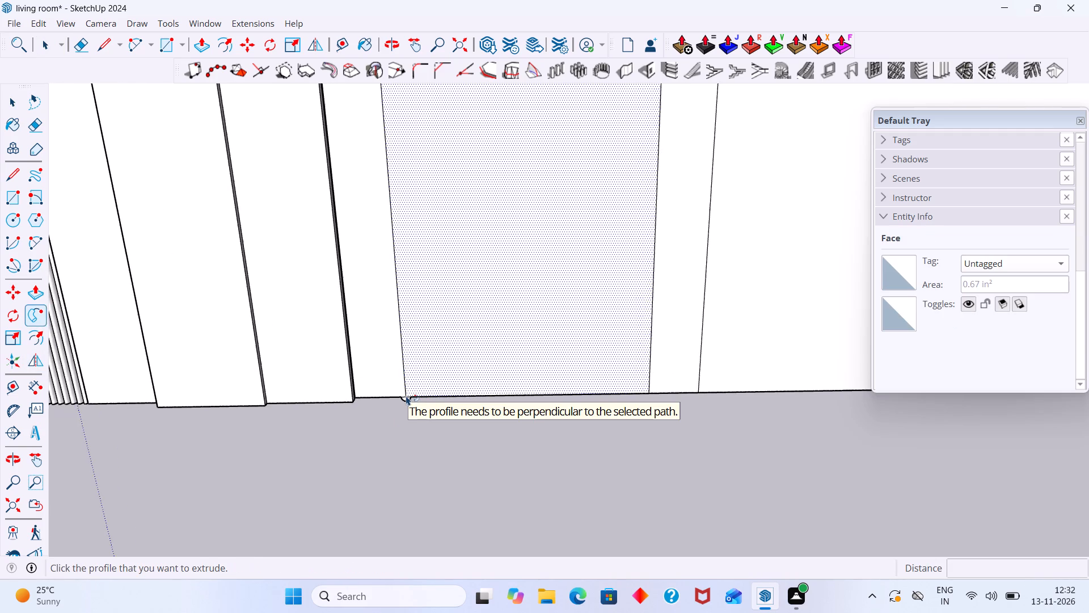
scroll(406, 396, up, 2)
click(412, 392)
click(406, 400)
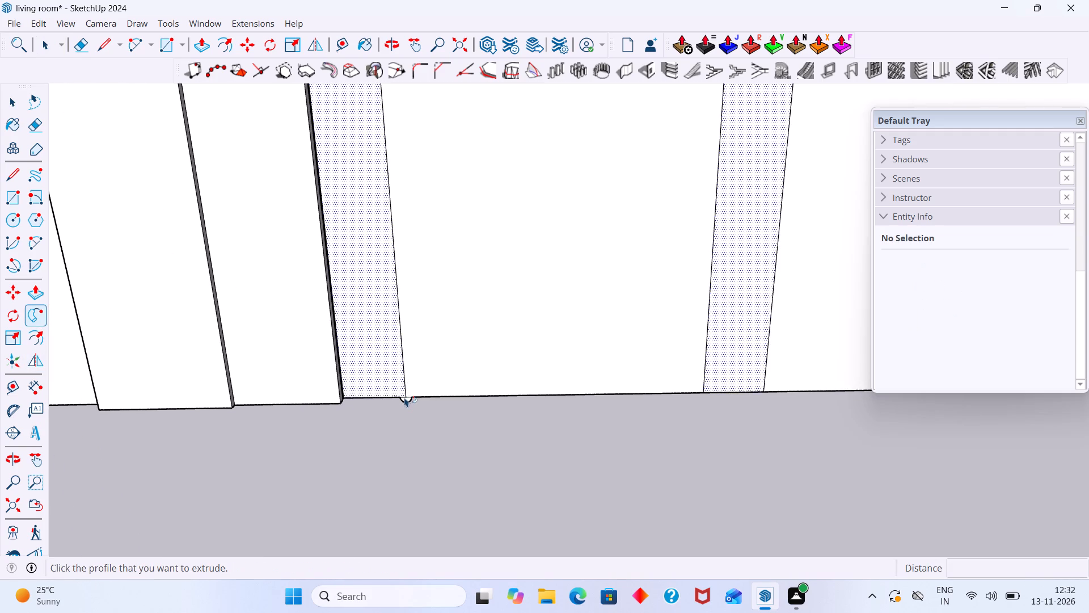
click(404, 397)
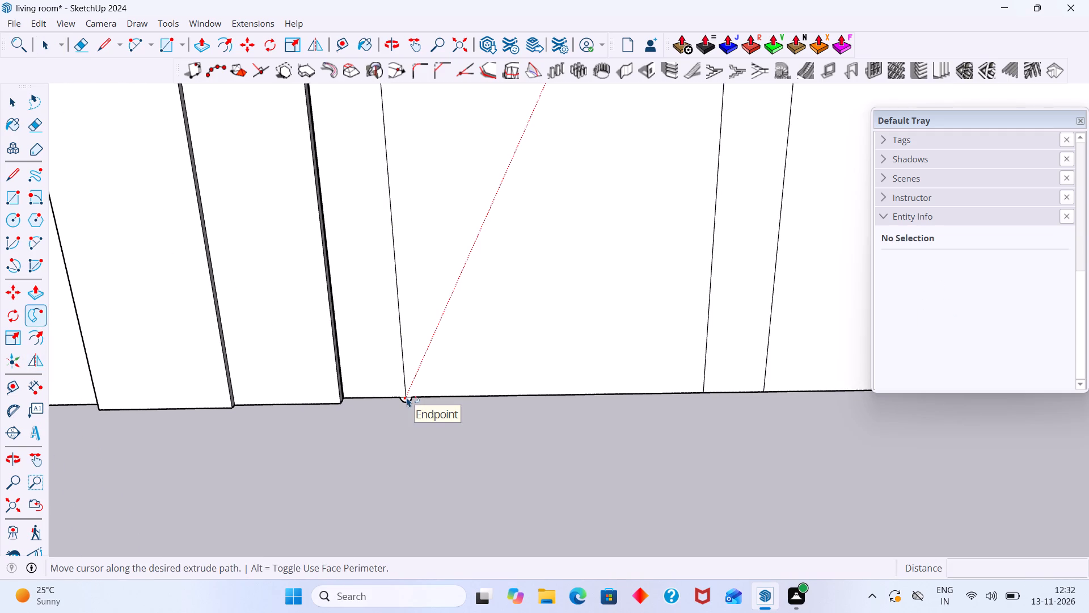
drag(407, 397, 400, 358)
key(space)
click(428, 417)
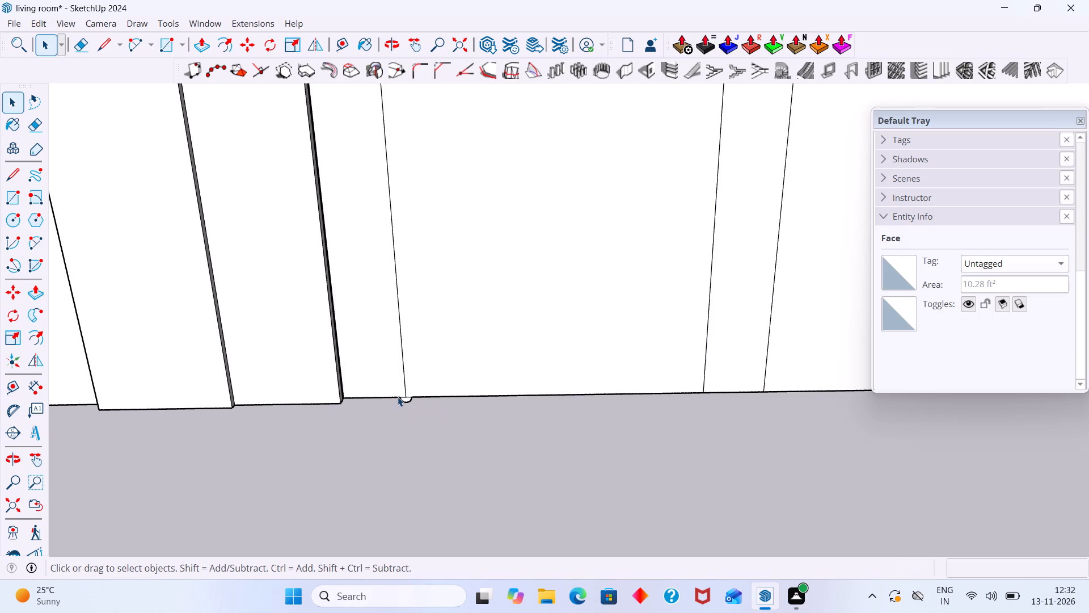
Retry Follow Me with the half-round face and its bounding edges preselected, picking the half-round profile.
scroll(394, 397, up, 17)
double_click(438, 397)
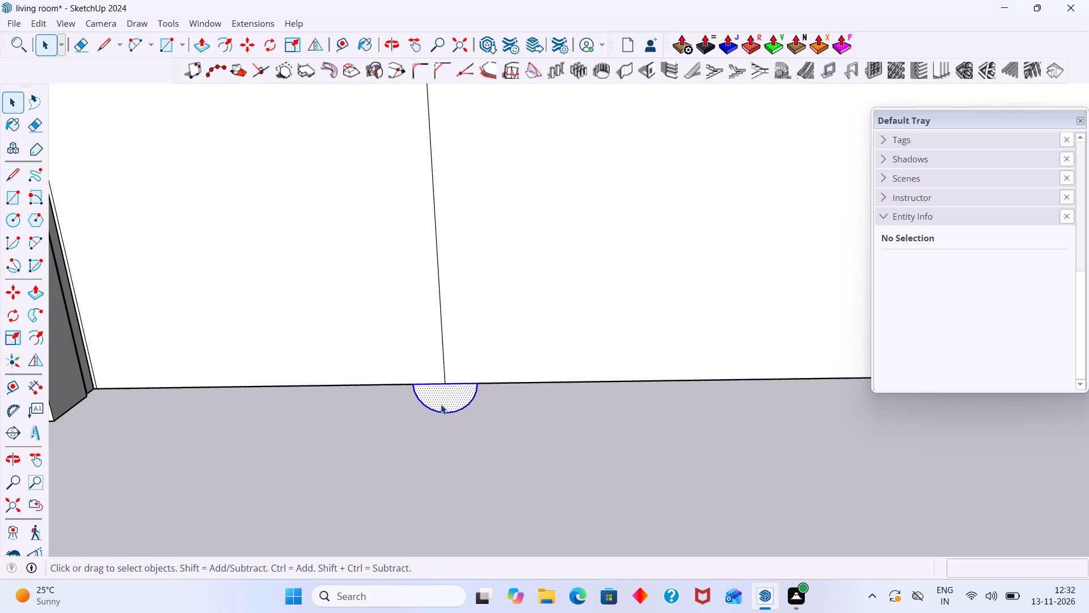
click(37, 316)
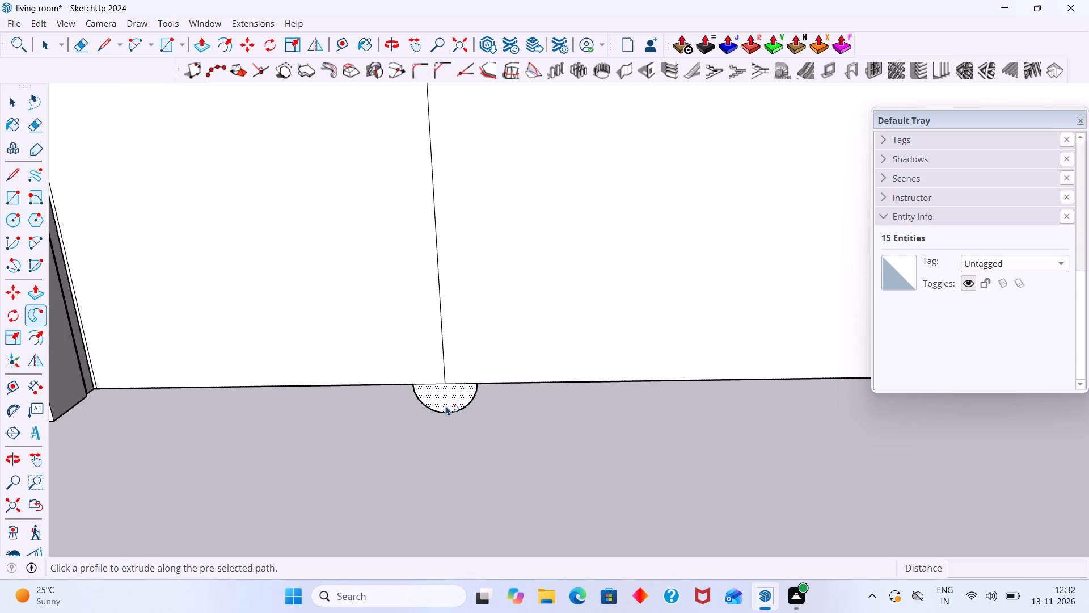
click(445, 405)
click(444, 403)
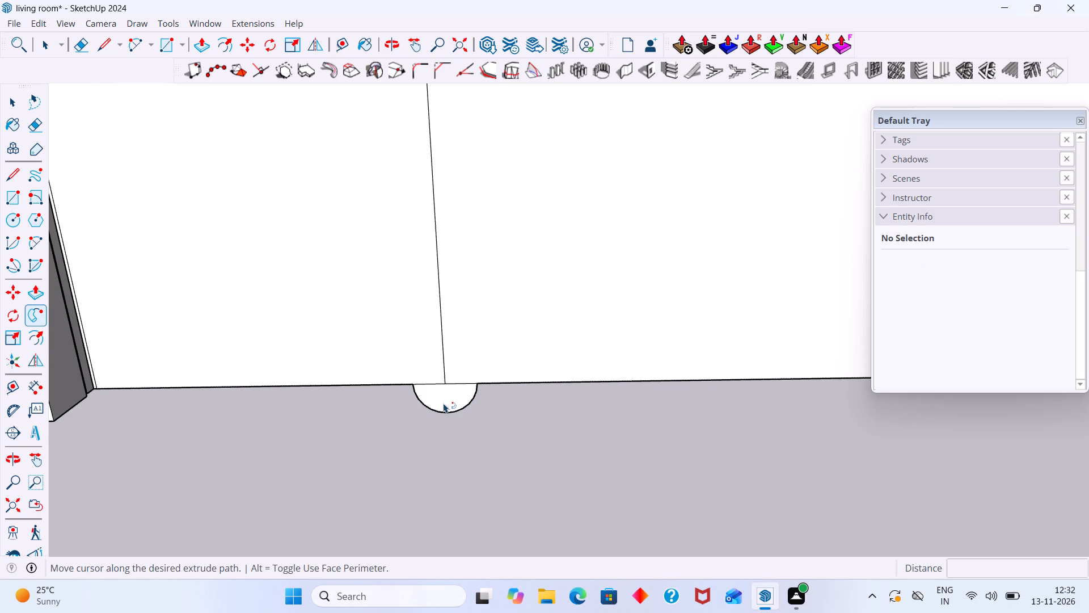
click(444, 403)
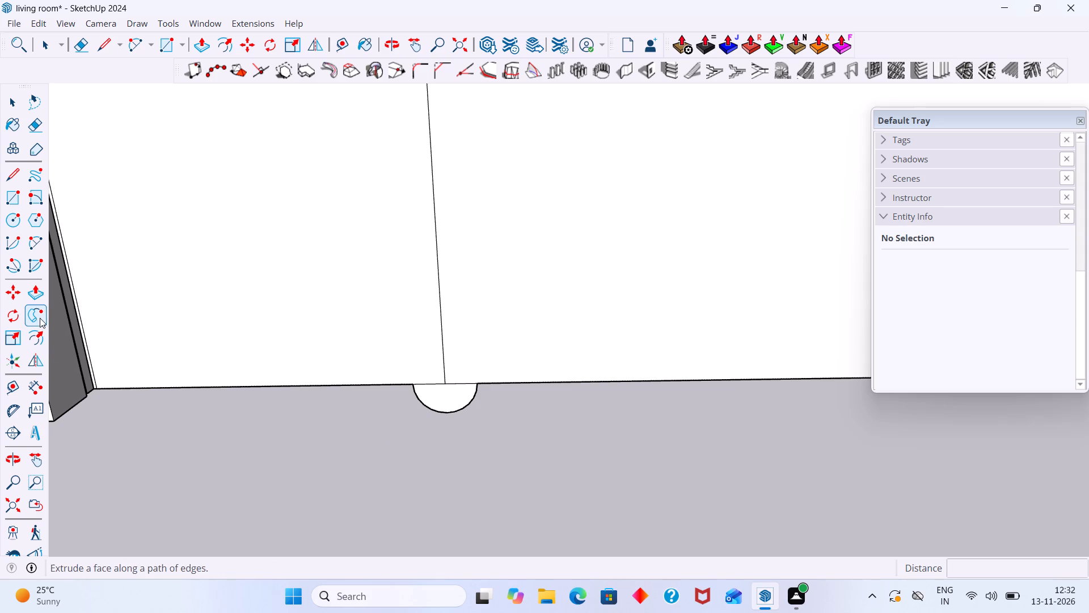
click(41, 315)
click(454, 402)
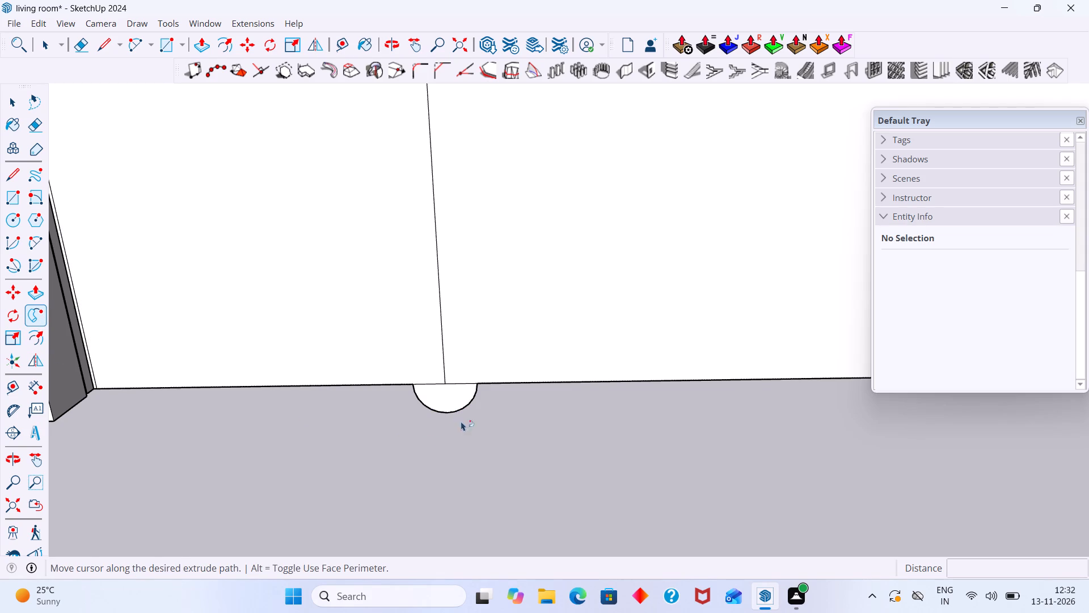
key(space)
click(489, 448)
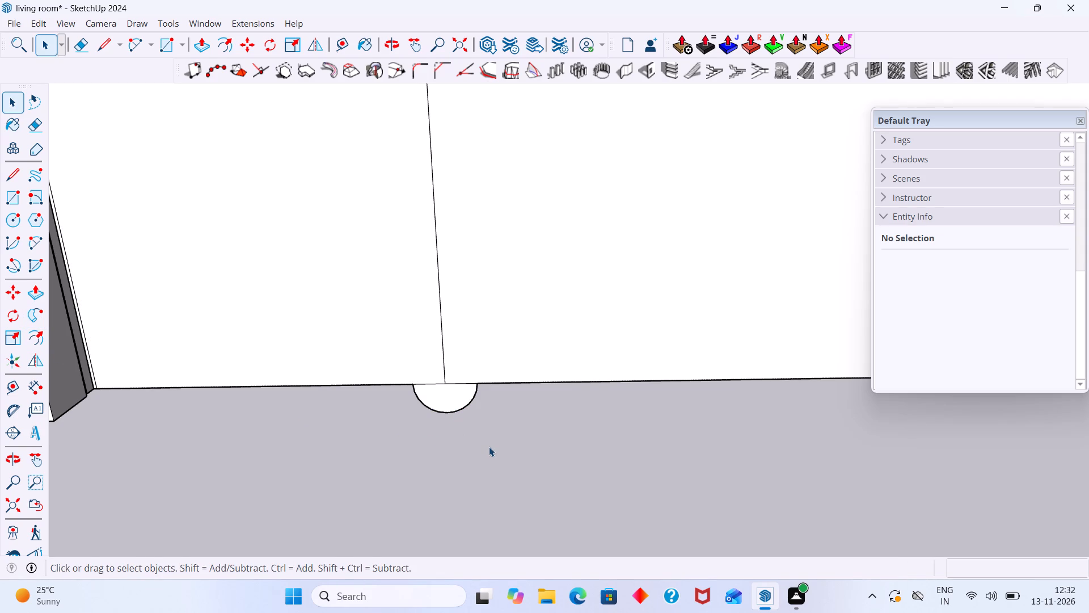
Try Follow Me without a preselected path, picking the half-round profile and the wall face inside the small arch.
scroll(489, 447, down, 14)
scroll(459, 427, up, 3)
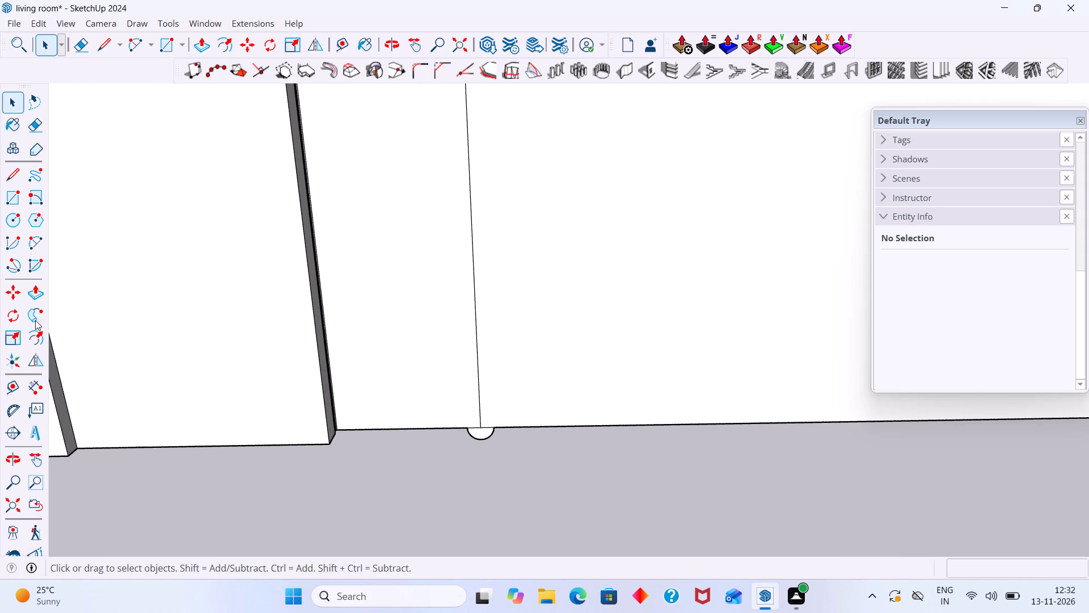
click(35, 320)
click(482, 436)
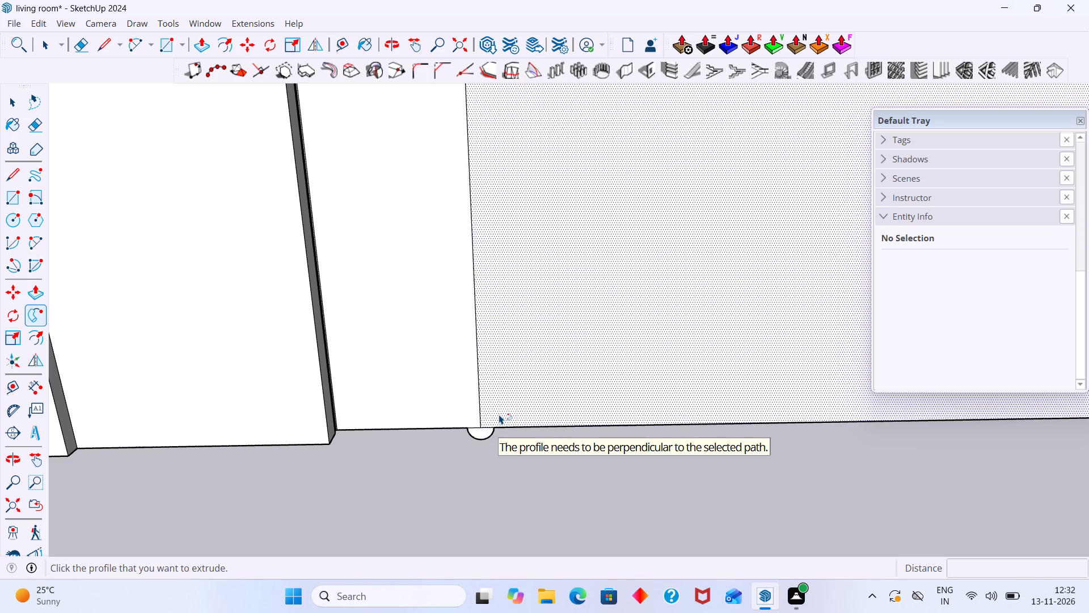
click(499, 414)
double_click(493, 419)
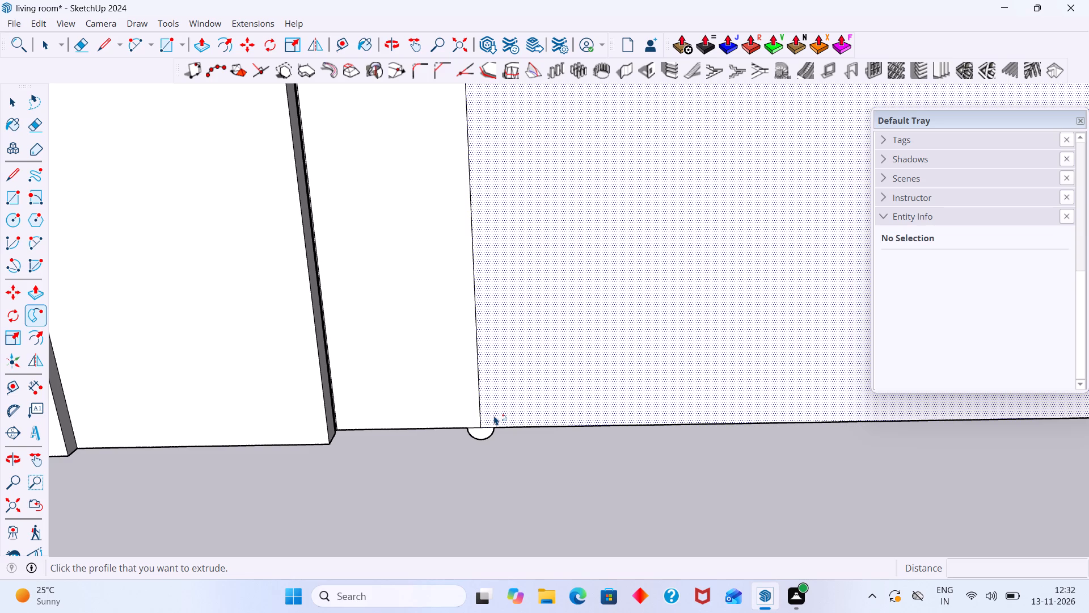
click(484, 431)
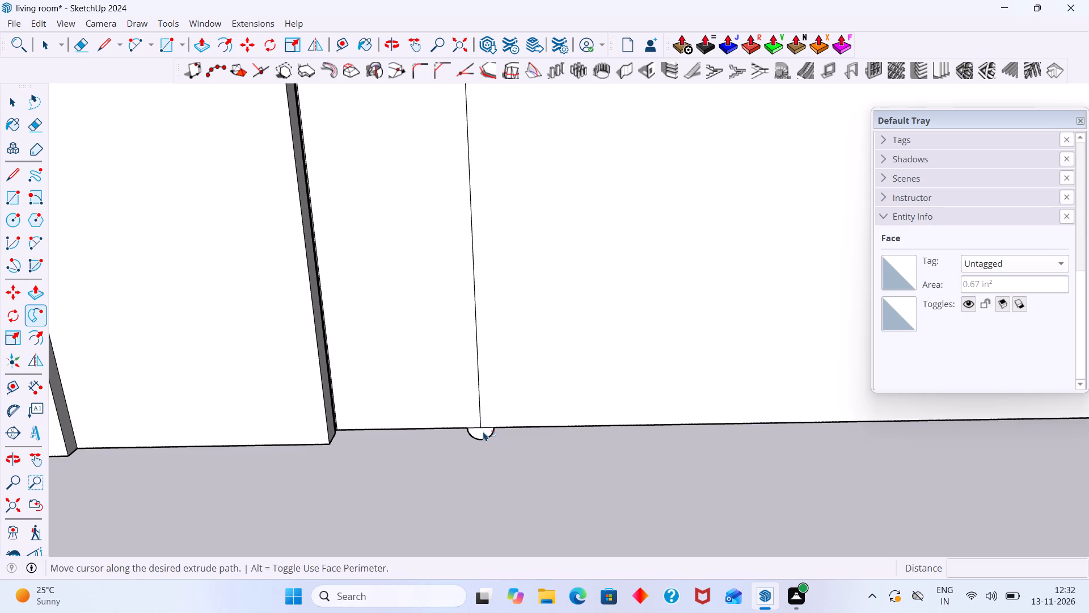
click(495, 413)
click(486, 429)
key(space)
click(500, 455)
Remove the half-round profile at the arch's left foot and undo the welding of the small arch's outline.
scroll(500, 448, down, 17)
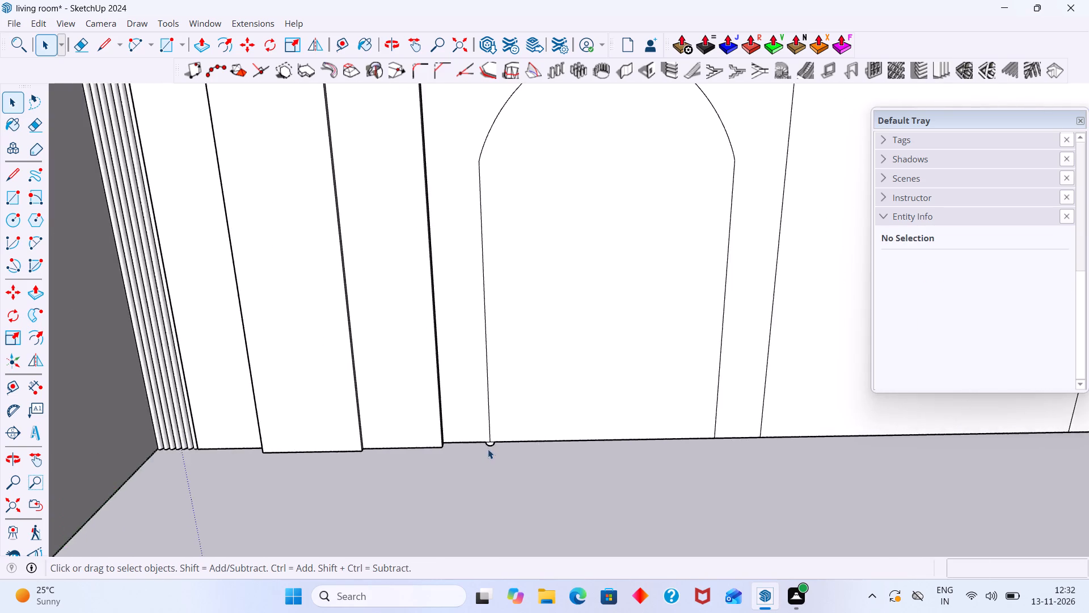
scroll(488, 449, down, 11)
scroll(486, 454, up, 20)
scroll(486, 454, up, 1)
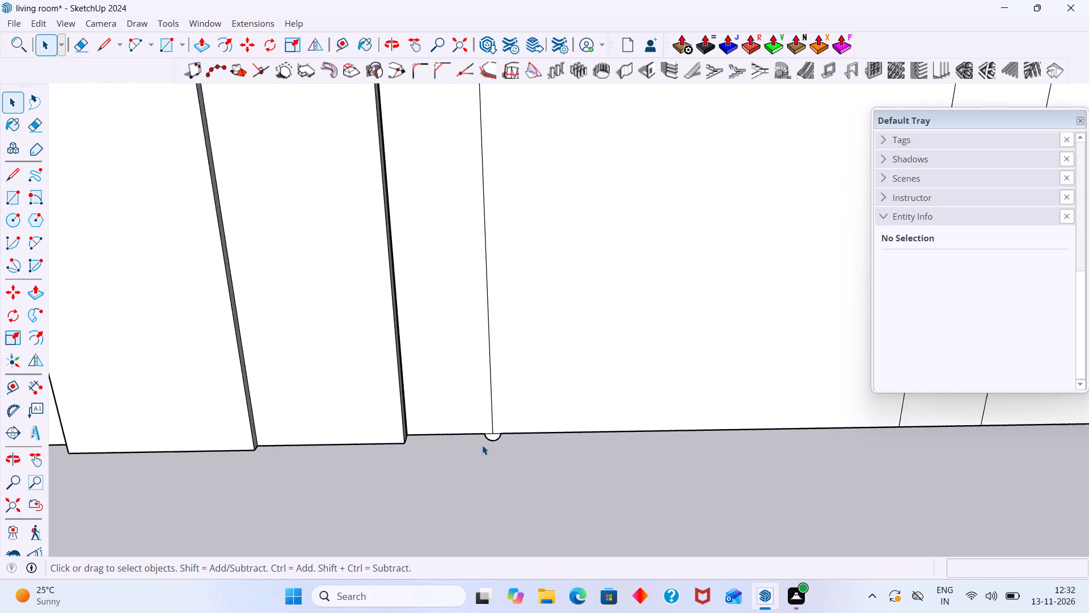
scroll(482, 445, up, 2)
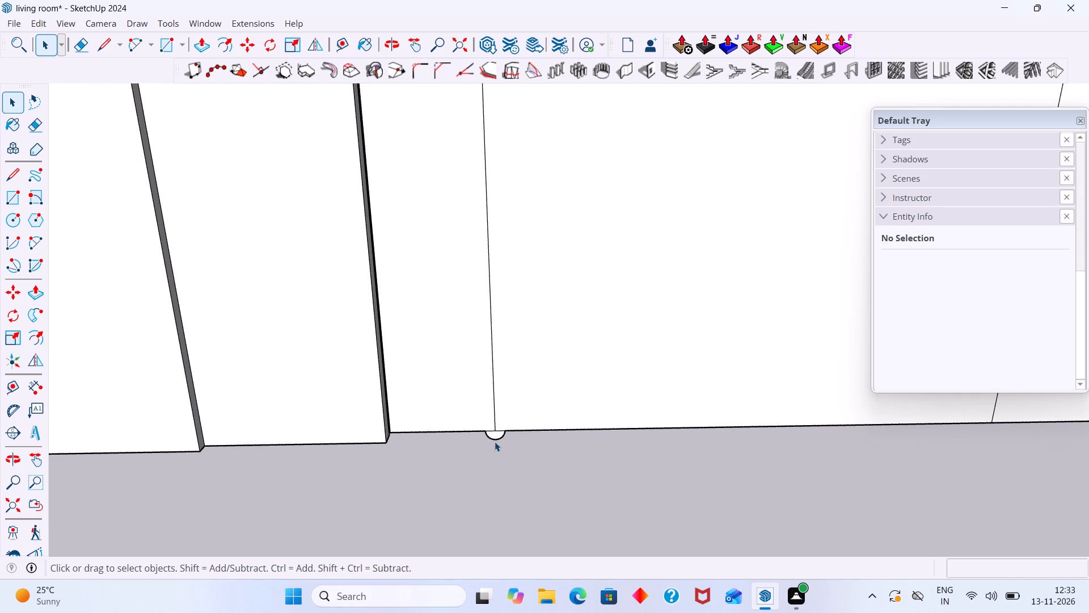
click(495, 442)
key(Delete)
key(ctrl+z)
key(ctrl+z)
key(ctrl+z)
Draw a half-round arc profile with a bulge of about 2 1/8" at the small arch's left foot.
scroll(510, 450, down, 15)
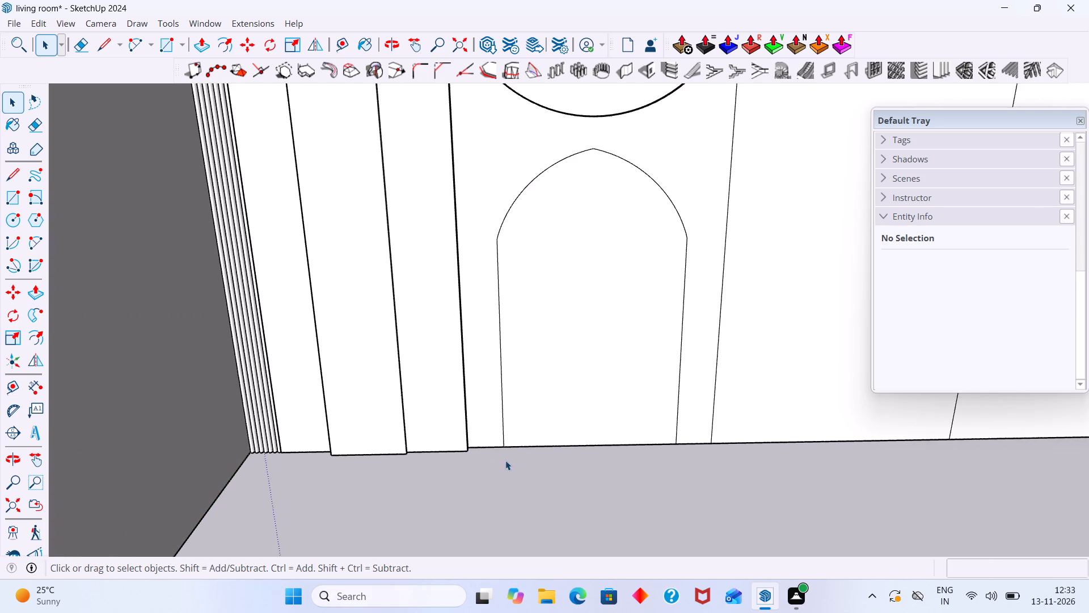
scroll(505, 460, down, 4)
shift+middle_drag(563, 472, 440, 516)
scroll(402, 471, up, 5)
click(379, 466)
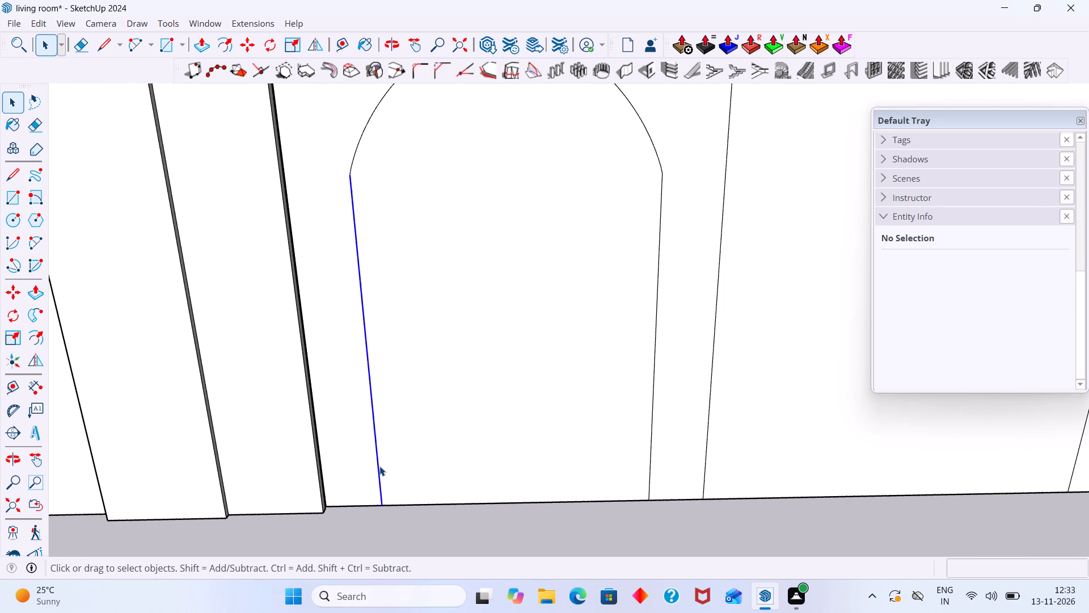
scroll(380, 466, down, 5)
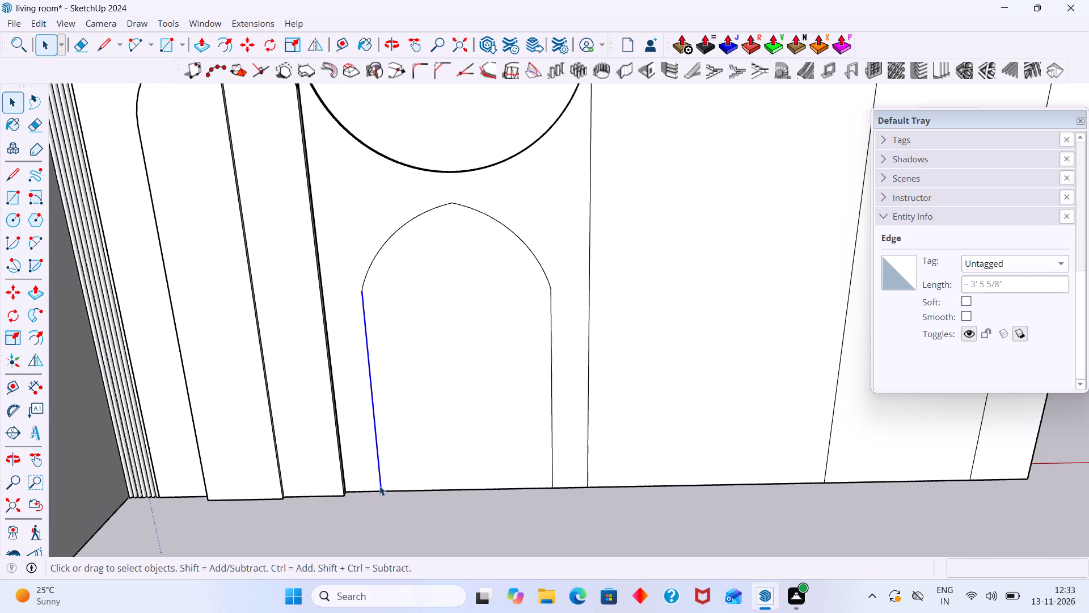
key(a)
scroll(374, 504, up, 7)
click(374, 485)
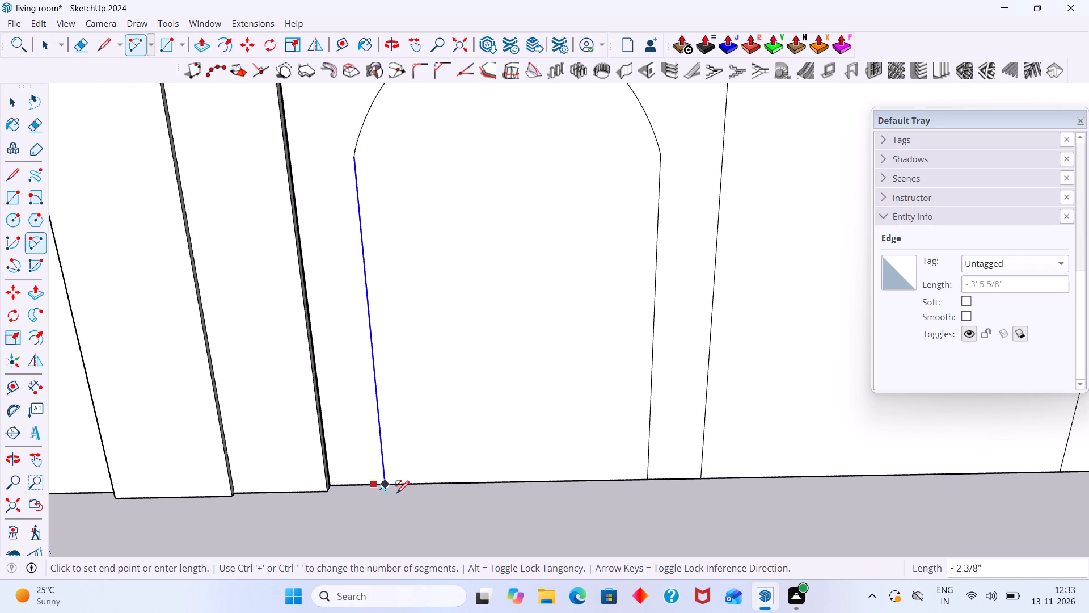
click(400, 486)
click(391, 498)
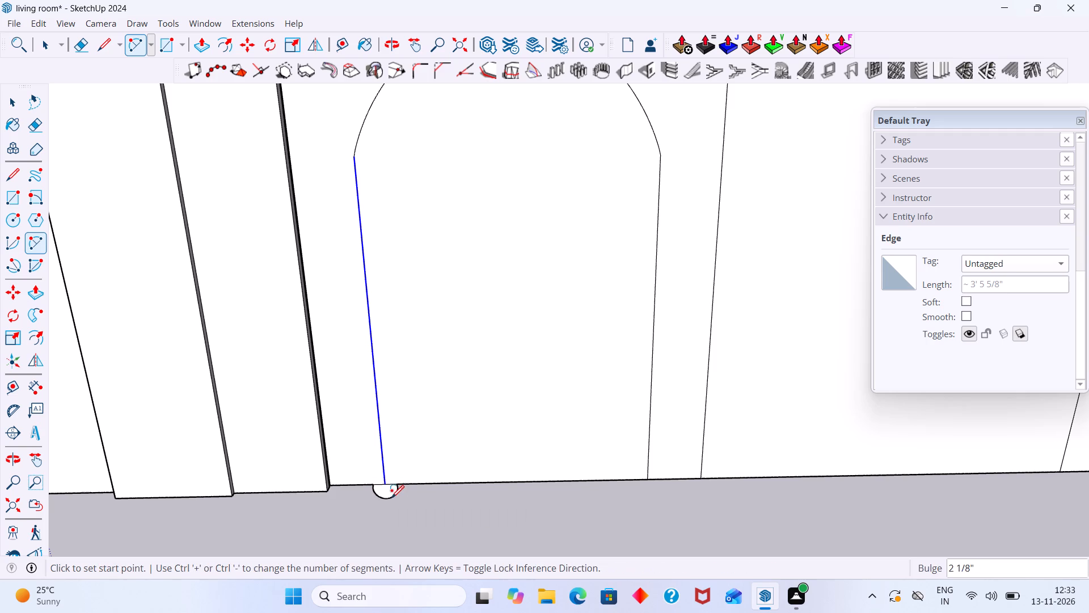
key(space)
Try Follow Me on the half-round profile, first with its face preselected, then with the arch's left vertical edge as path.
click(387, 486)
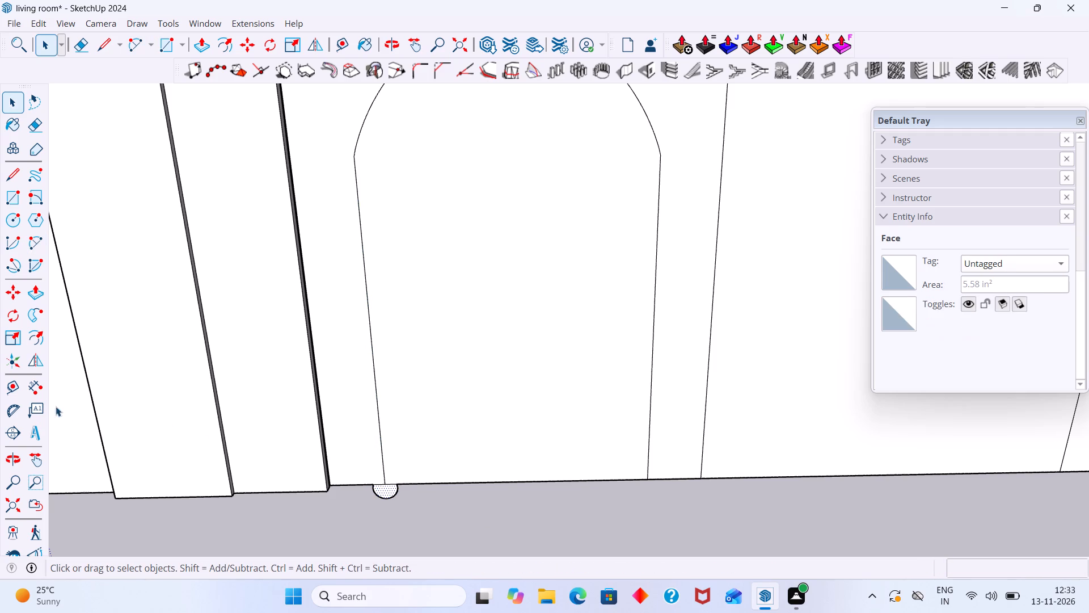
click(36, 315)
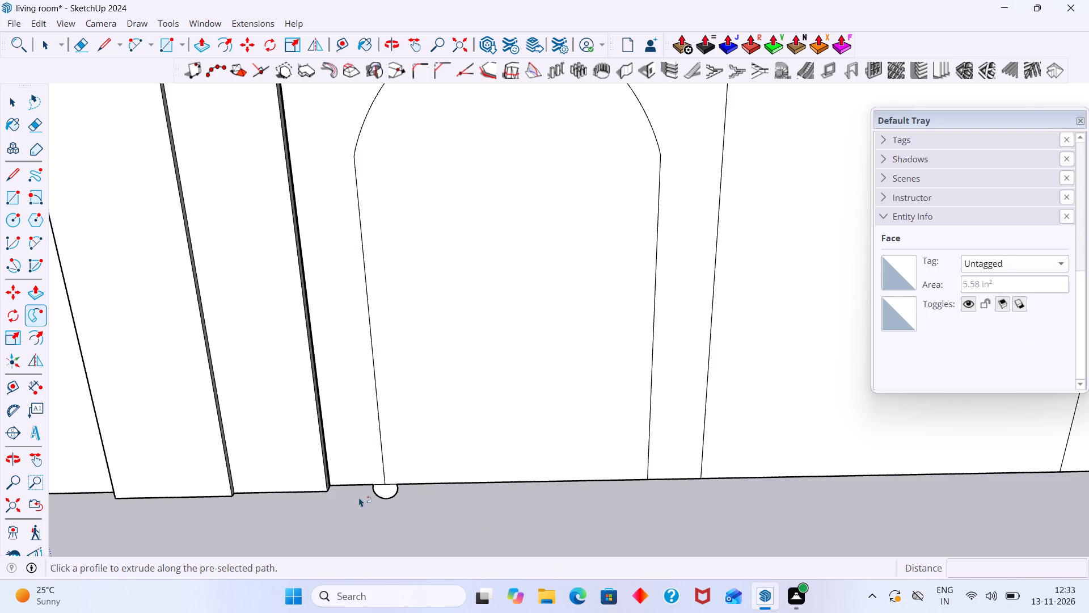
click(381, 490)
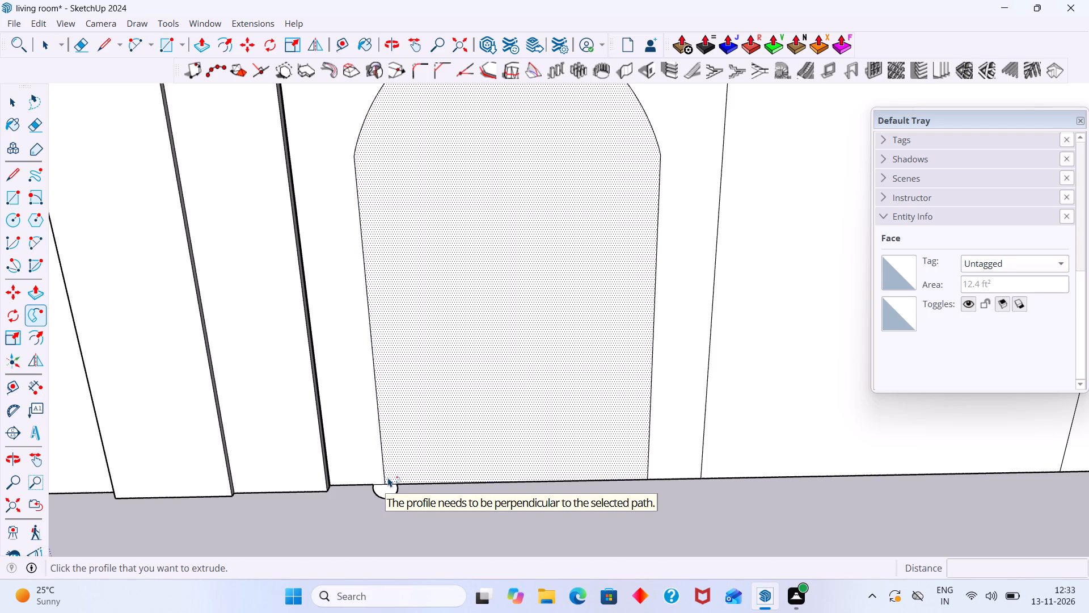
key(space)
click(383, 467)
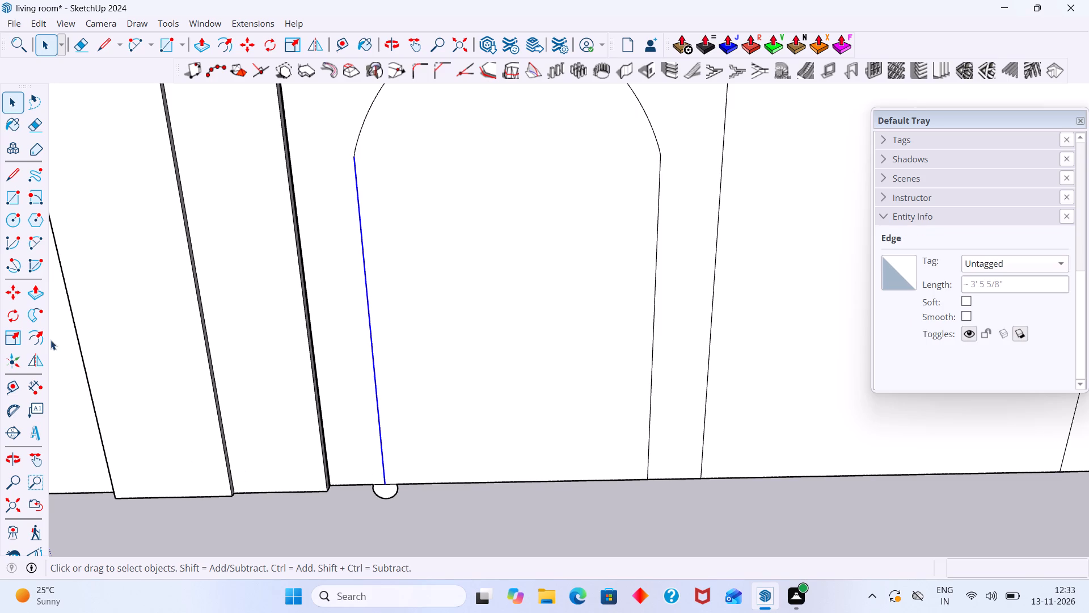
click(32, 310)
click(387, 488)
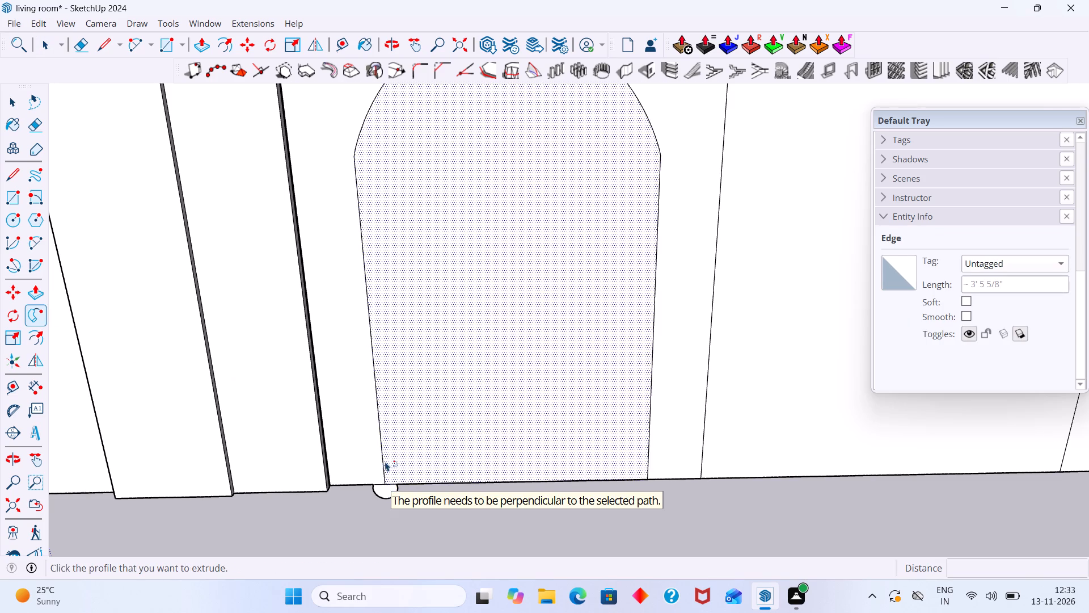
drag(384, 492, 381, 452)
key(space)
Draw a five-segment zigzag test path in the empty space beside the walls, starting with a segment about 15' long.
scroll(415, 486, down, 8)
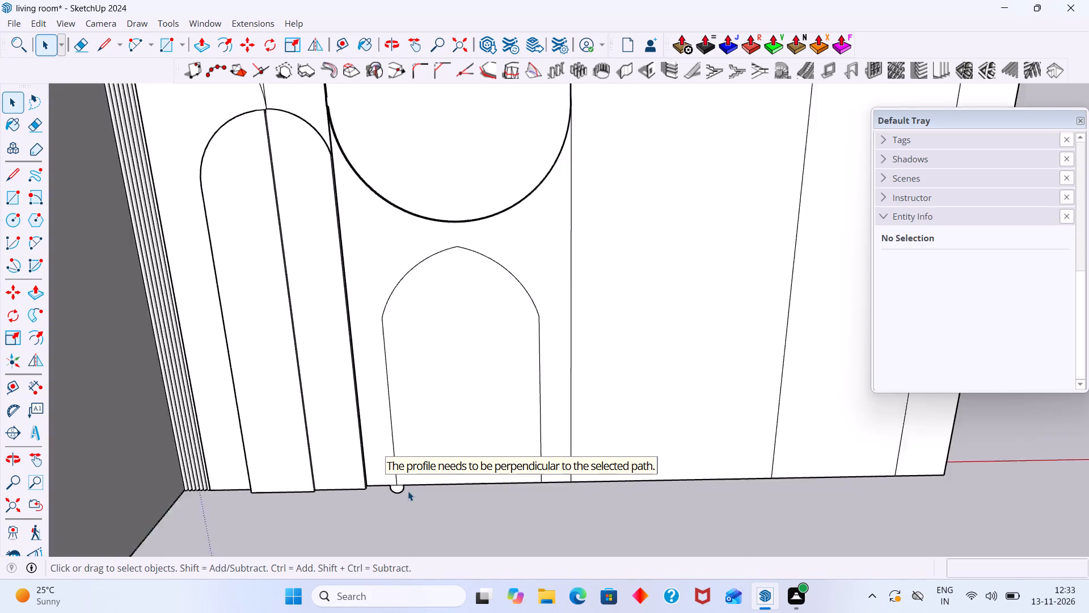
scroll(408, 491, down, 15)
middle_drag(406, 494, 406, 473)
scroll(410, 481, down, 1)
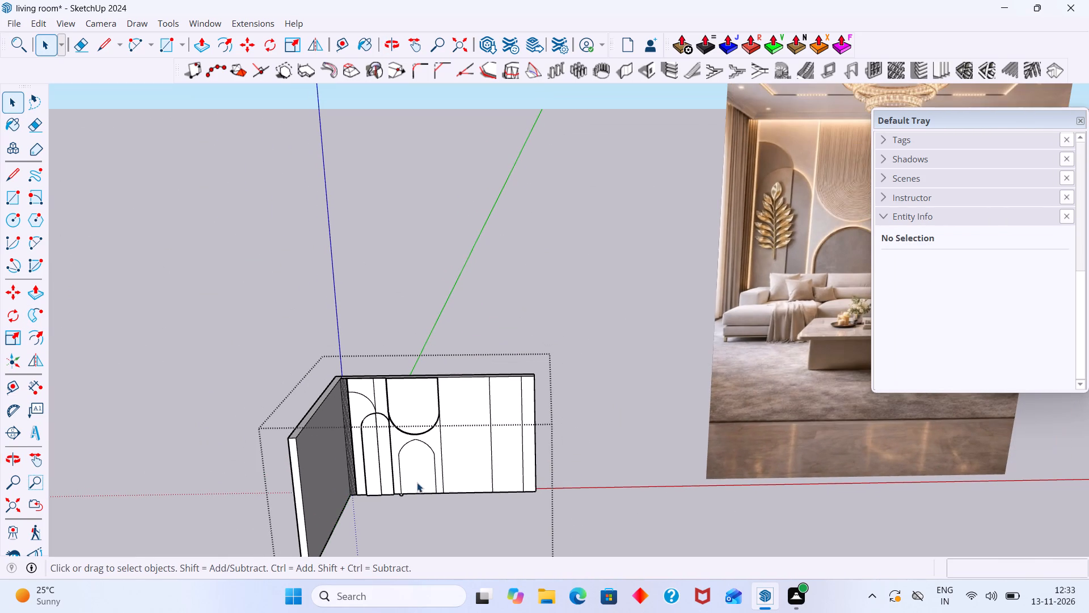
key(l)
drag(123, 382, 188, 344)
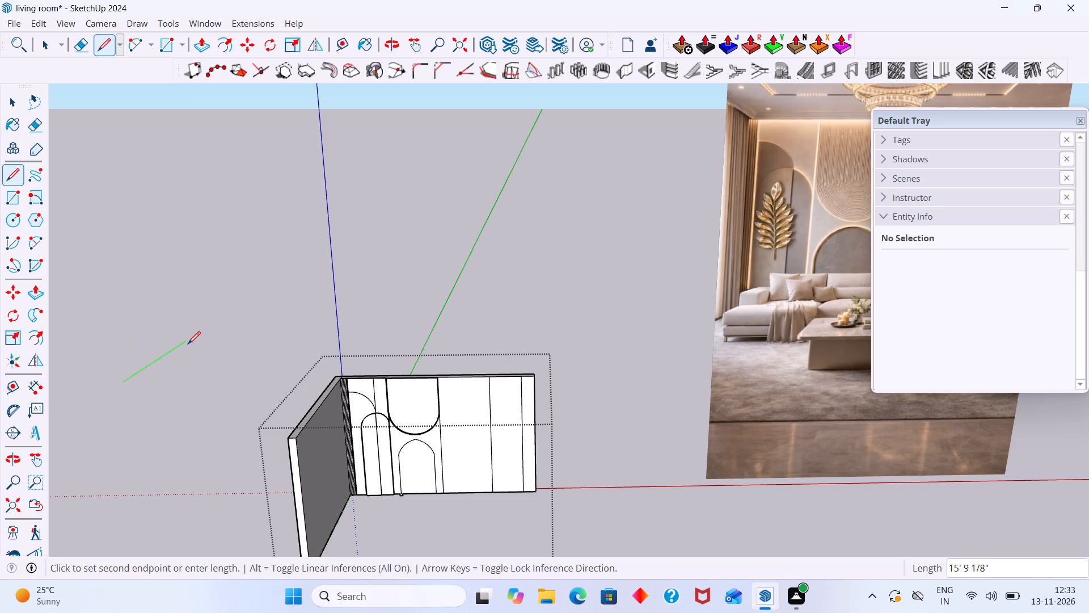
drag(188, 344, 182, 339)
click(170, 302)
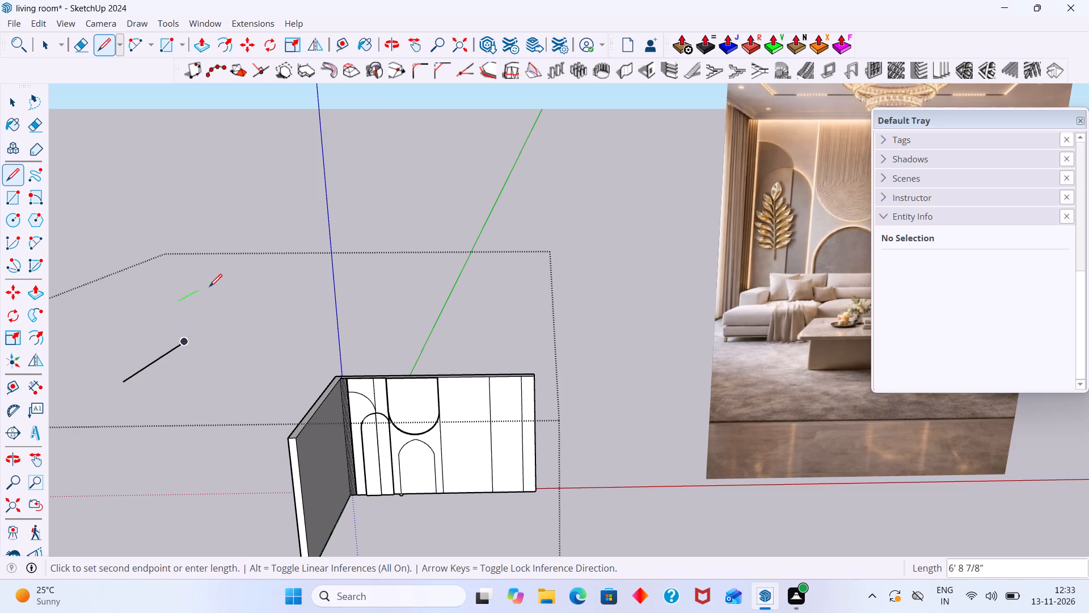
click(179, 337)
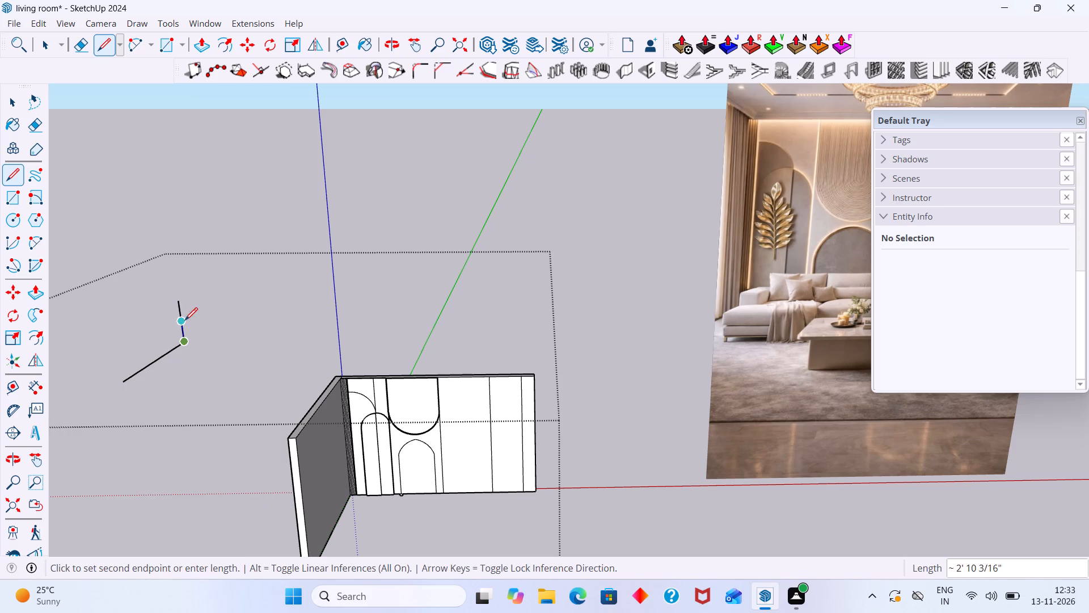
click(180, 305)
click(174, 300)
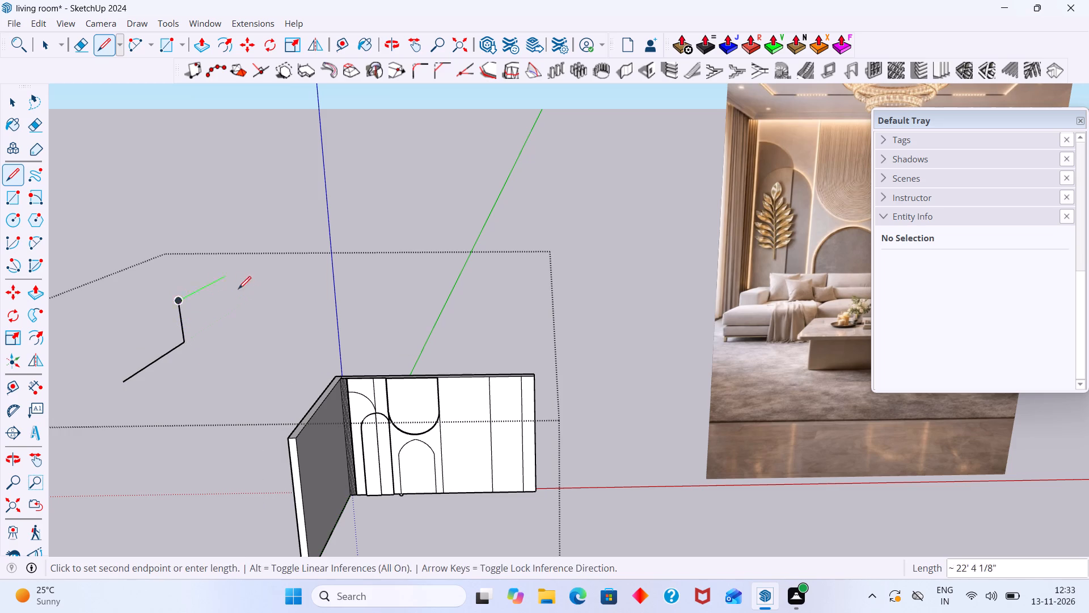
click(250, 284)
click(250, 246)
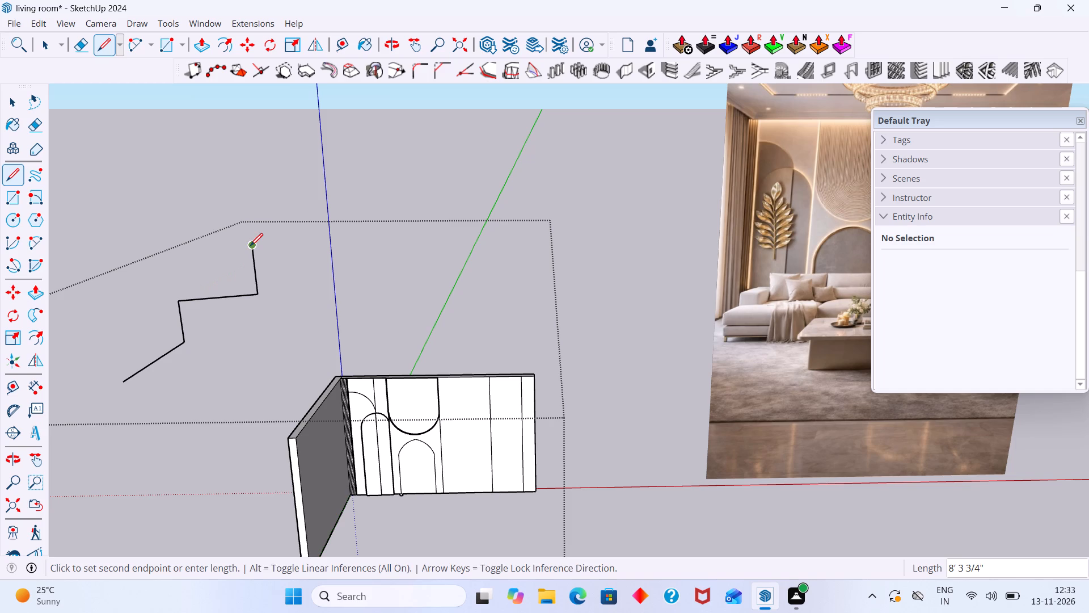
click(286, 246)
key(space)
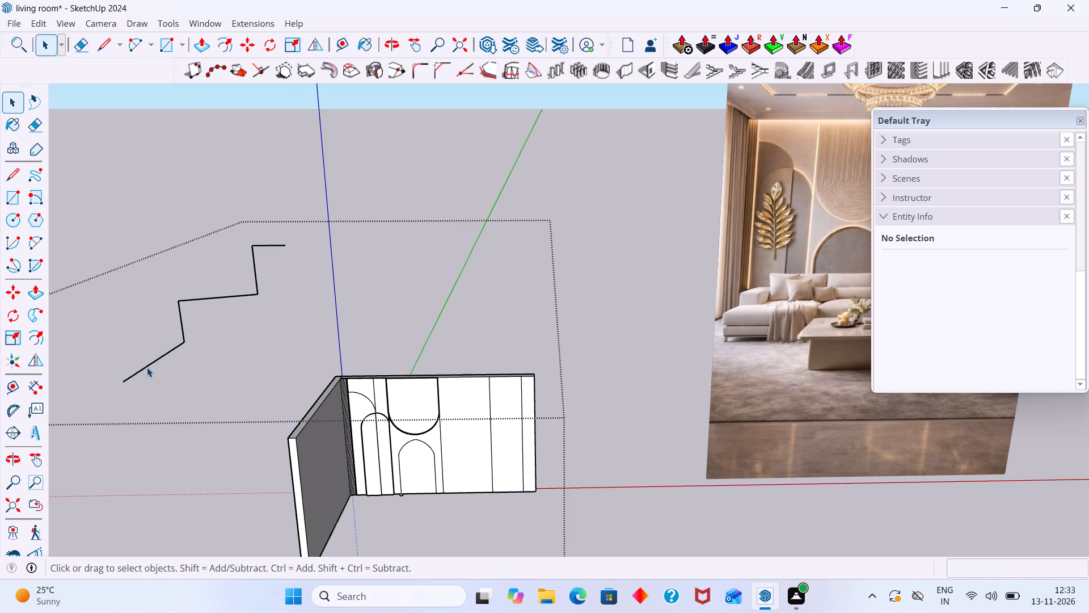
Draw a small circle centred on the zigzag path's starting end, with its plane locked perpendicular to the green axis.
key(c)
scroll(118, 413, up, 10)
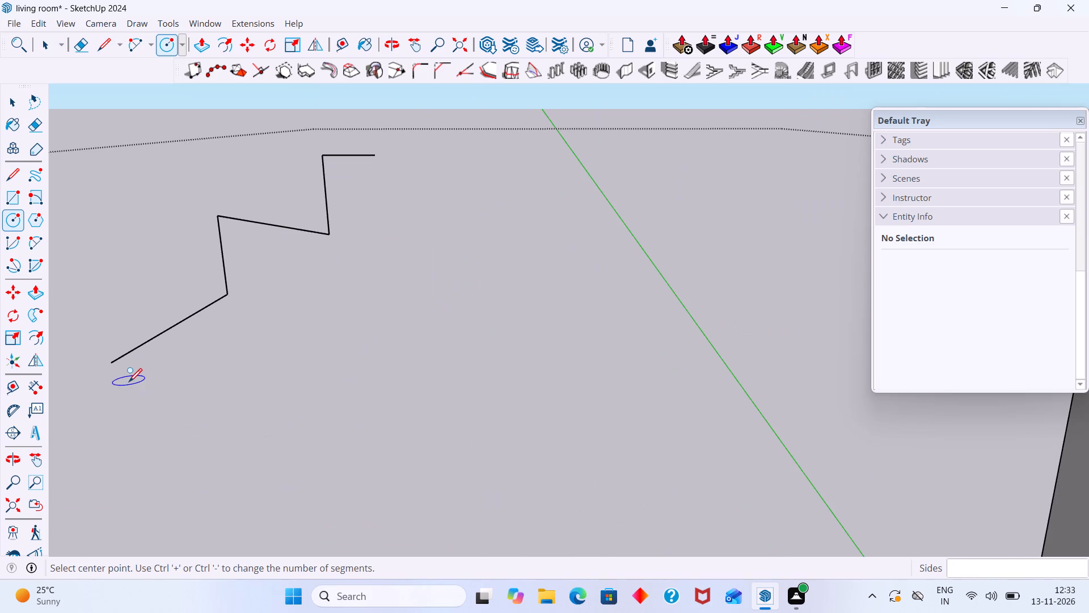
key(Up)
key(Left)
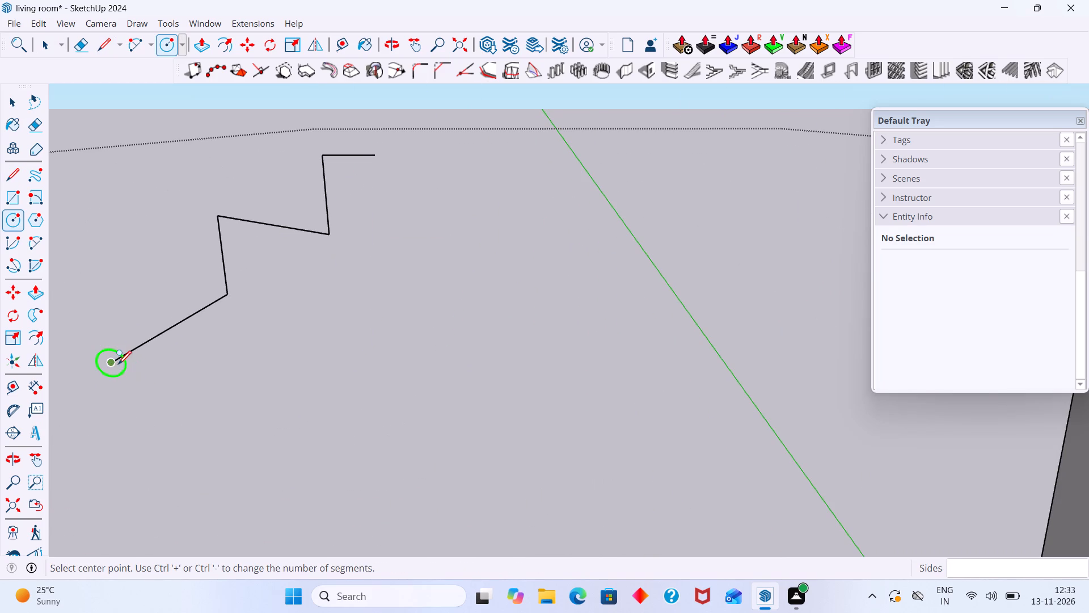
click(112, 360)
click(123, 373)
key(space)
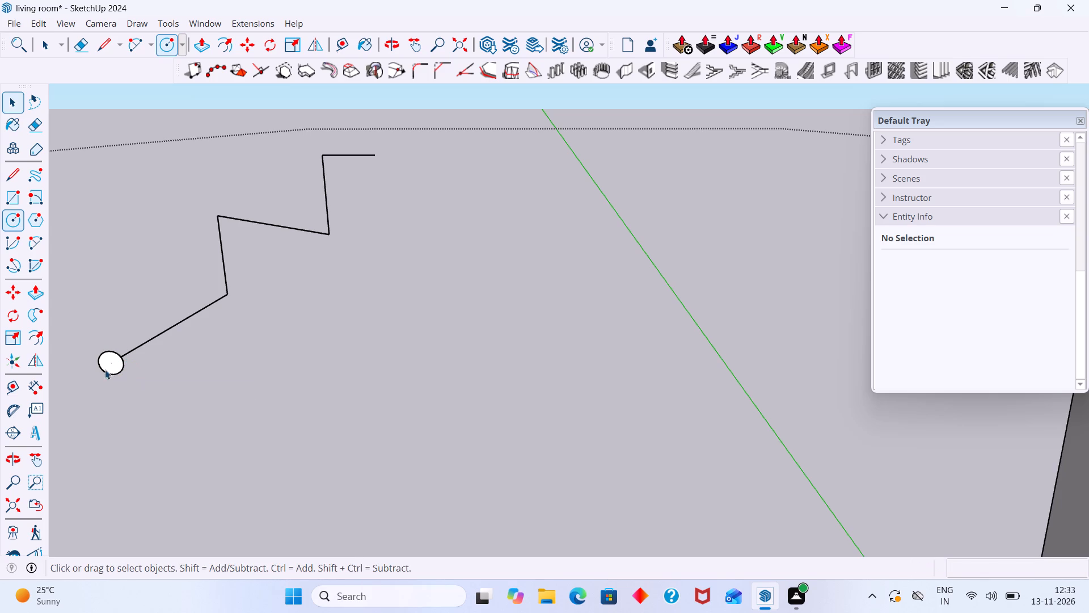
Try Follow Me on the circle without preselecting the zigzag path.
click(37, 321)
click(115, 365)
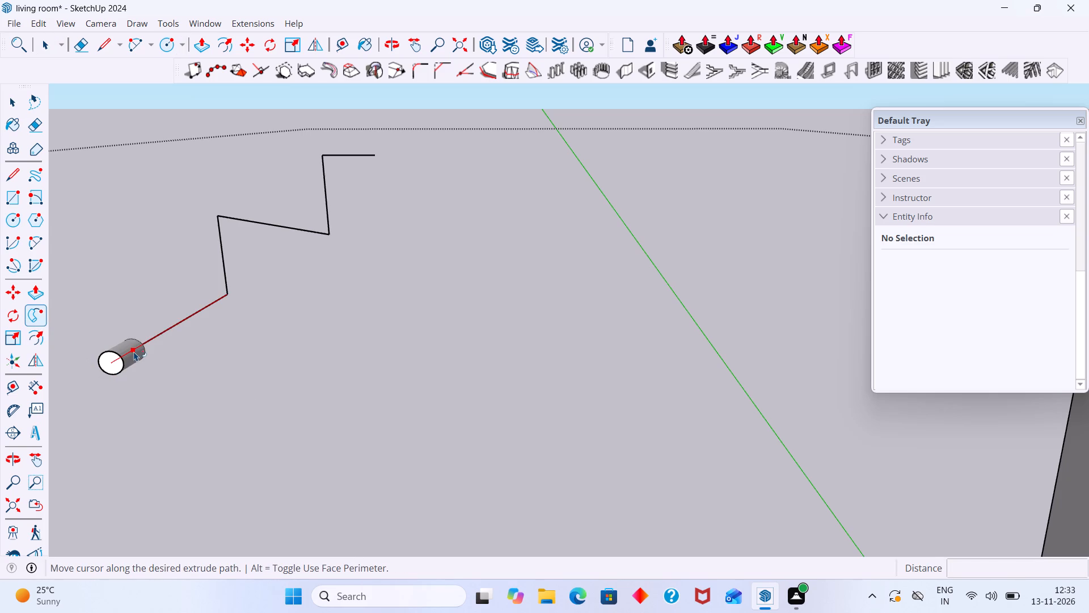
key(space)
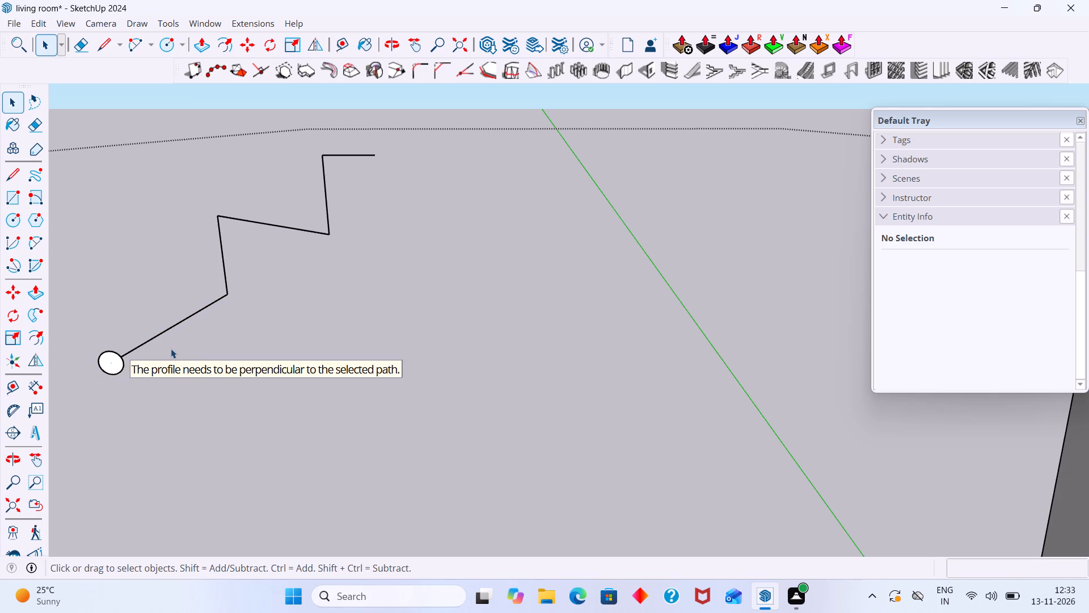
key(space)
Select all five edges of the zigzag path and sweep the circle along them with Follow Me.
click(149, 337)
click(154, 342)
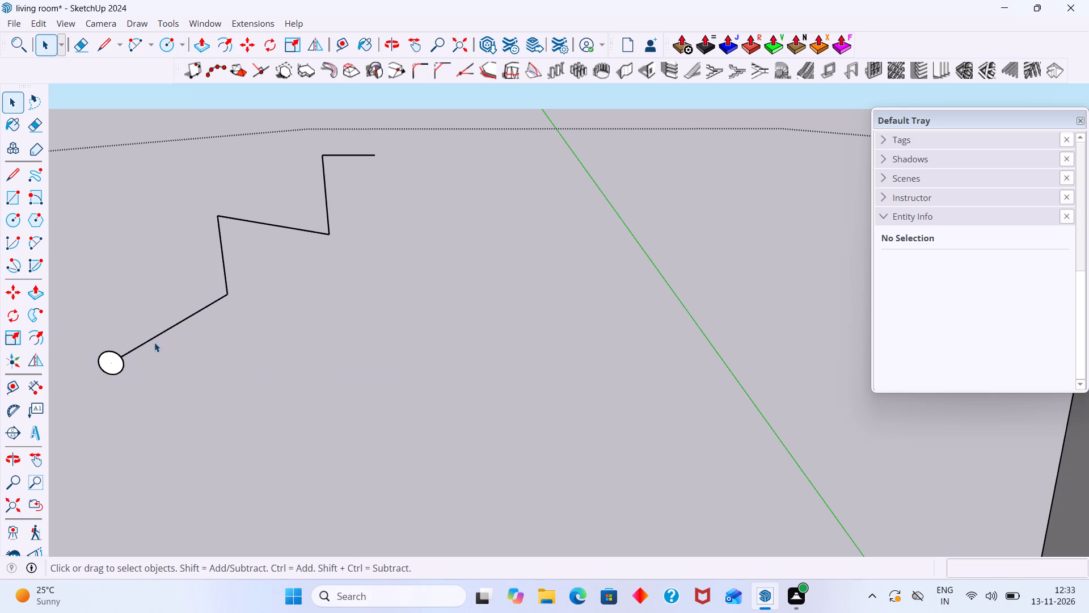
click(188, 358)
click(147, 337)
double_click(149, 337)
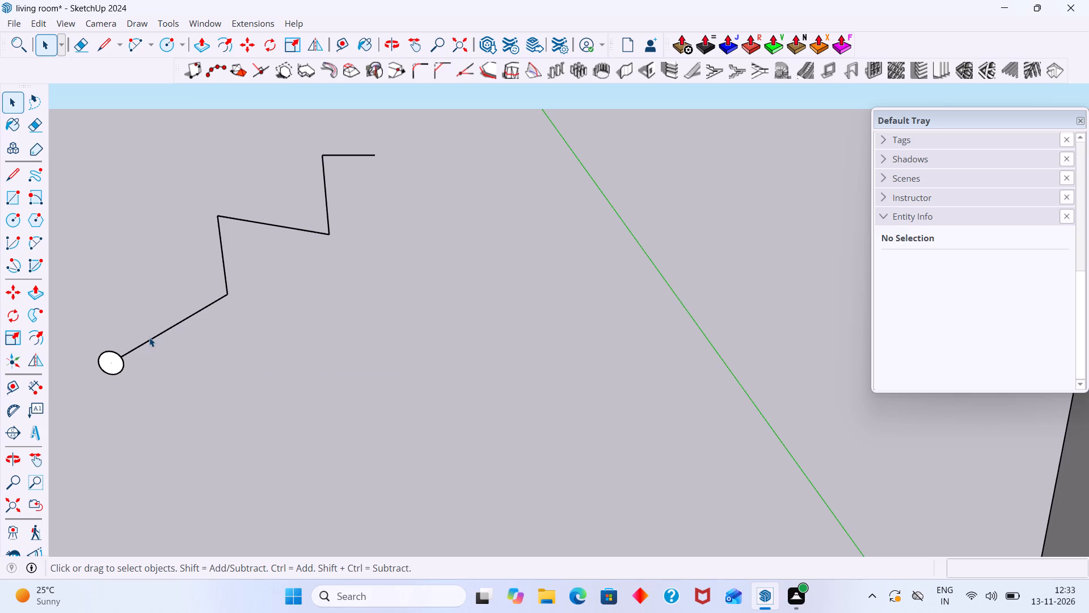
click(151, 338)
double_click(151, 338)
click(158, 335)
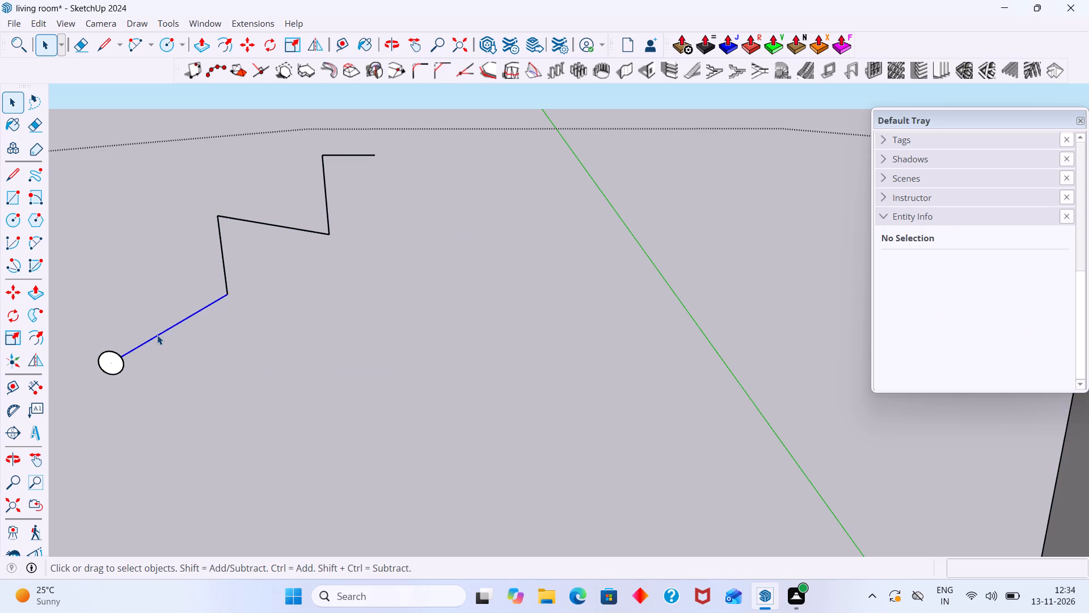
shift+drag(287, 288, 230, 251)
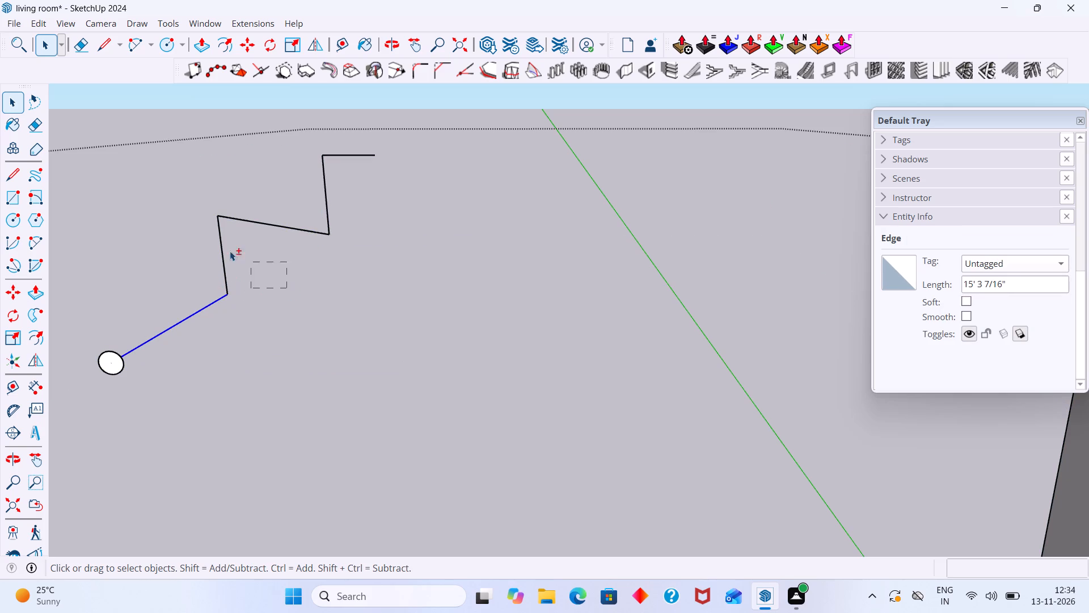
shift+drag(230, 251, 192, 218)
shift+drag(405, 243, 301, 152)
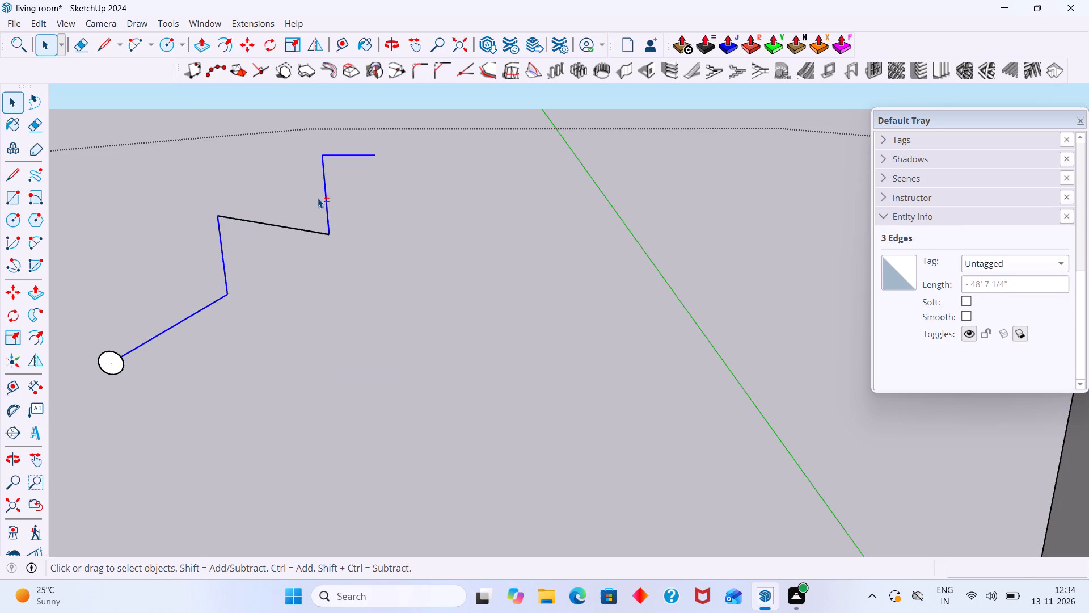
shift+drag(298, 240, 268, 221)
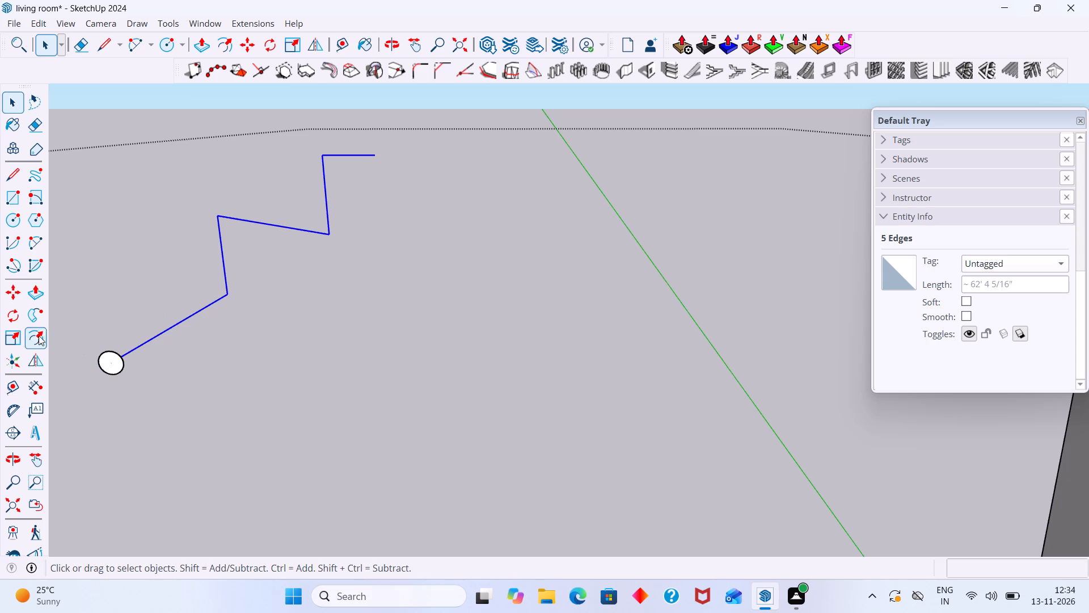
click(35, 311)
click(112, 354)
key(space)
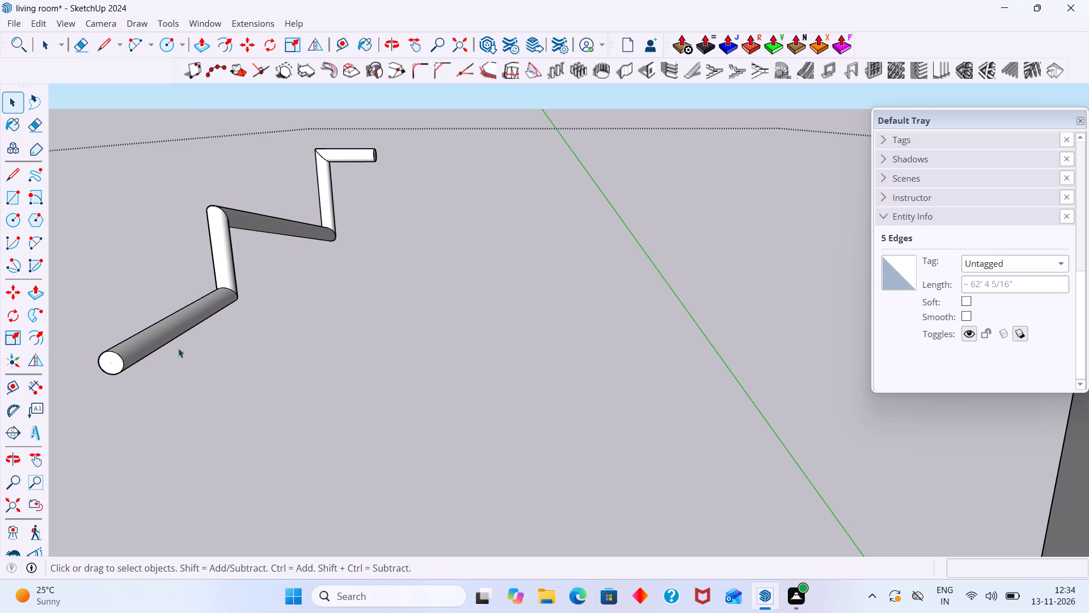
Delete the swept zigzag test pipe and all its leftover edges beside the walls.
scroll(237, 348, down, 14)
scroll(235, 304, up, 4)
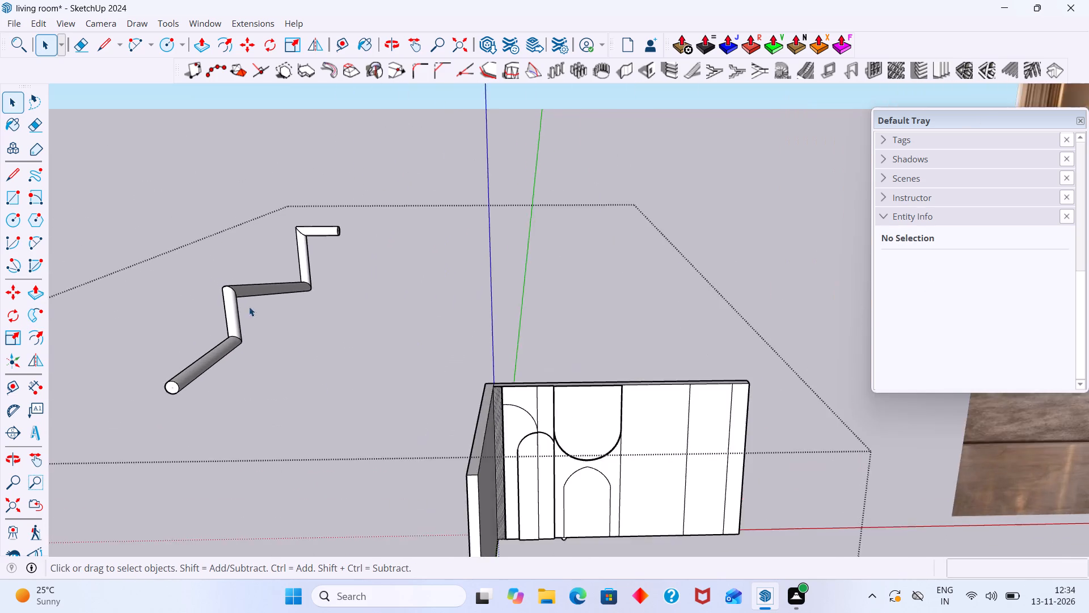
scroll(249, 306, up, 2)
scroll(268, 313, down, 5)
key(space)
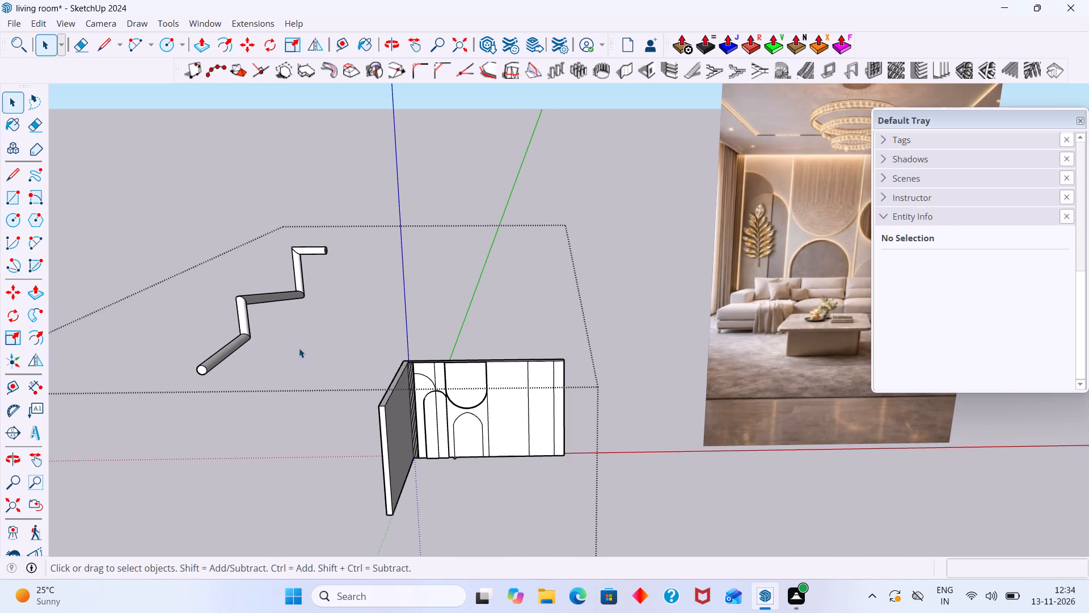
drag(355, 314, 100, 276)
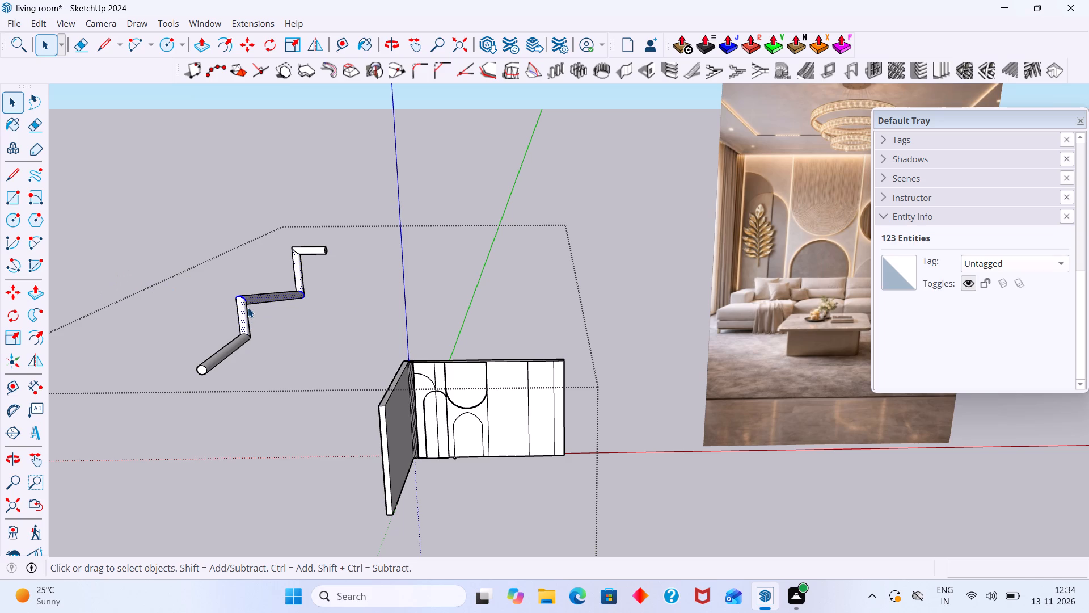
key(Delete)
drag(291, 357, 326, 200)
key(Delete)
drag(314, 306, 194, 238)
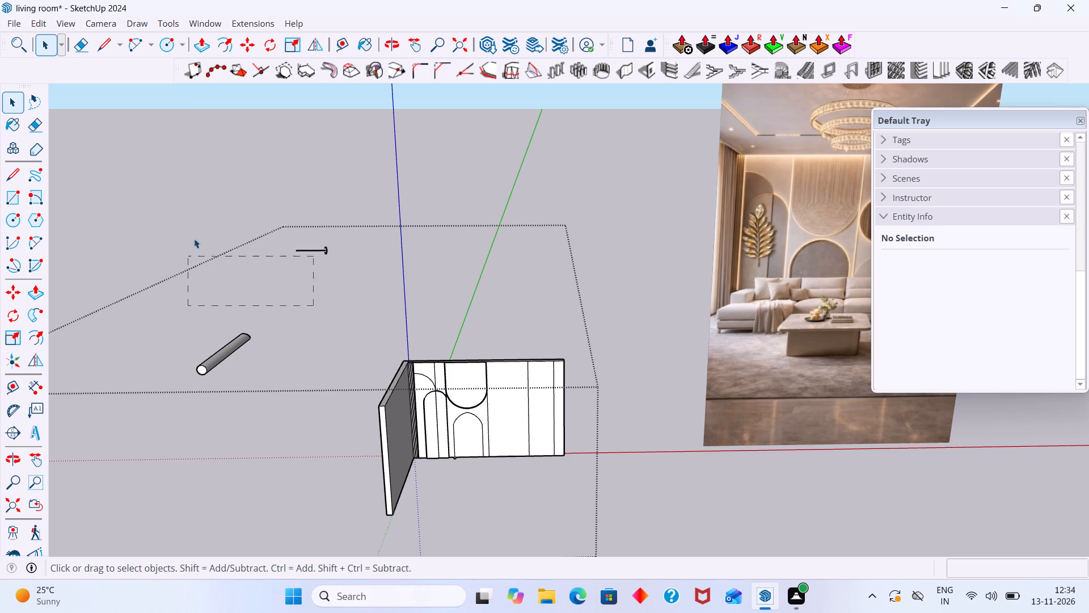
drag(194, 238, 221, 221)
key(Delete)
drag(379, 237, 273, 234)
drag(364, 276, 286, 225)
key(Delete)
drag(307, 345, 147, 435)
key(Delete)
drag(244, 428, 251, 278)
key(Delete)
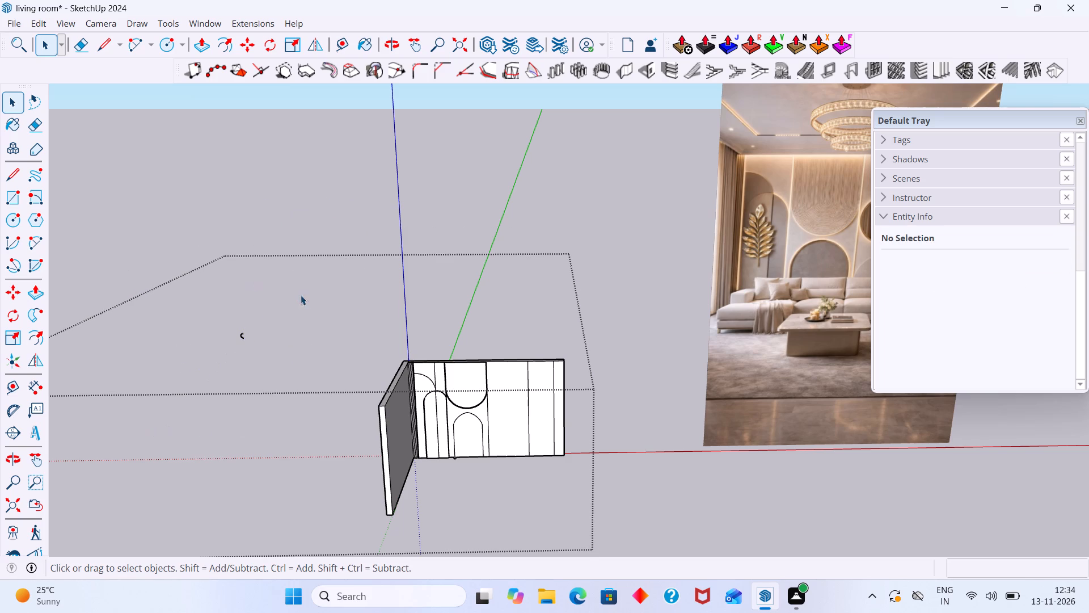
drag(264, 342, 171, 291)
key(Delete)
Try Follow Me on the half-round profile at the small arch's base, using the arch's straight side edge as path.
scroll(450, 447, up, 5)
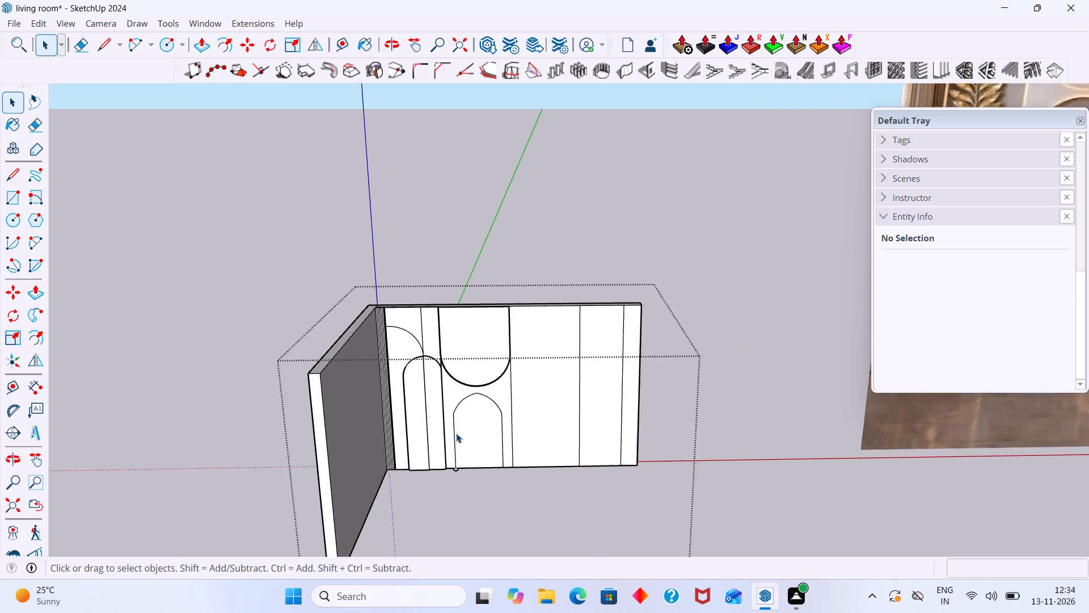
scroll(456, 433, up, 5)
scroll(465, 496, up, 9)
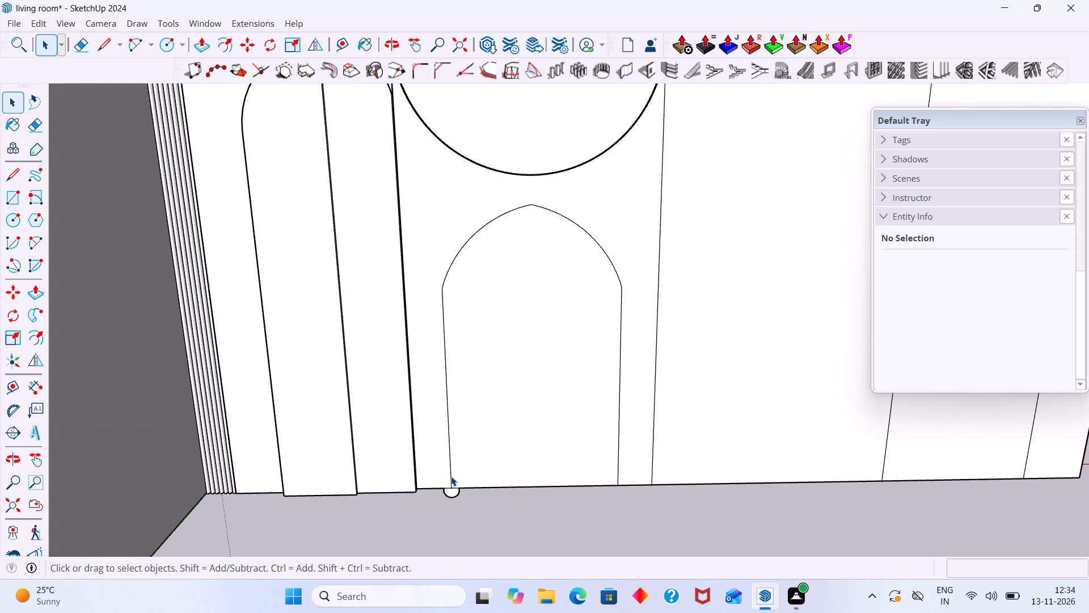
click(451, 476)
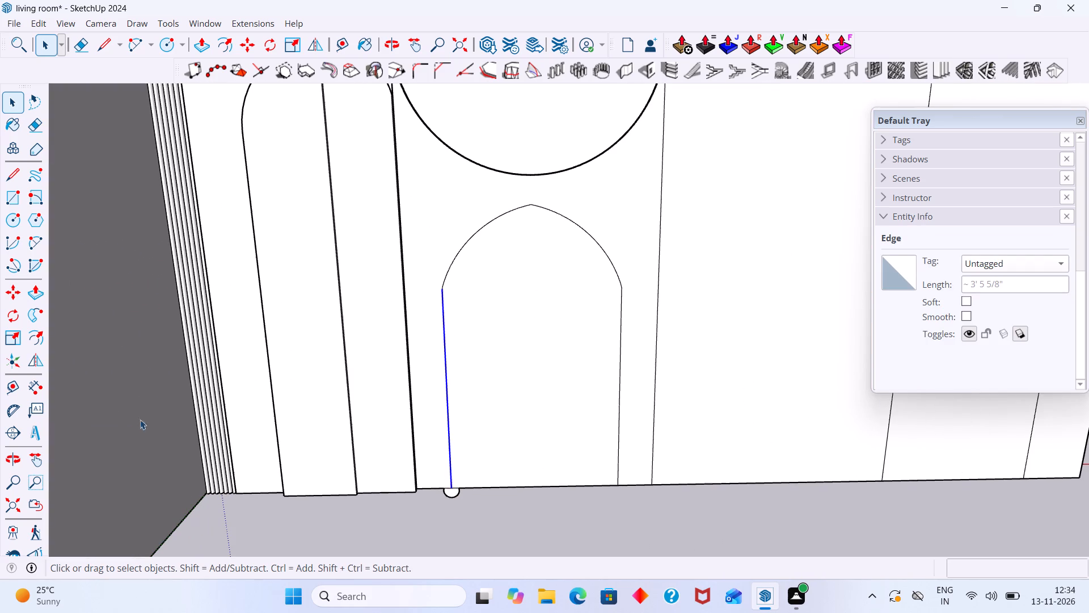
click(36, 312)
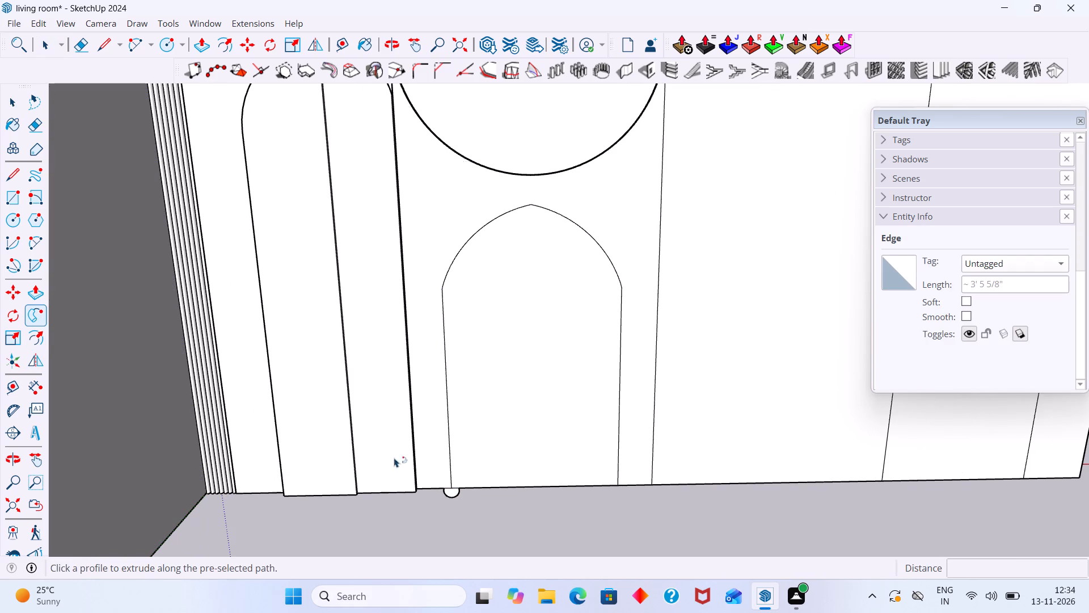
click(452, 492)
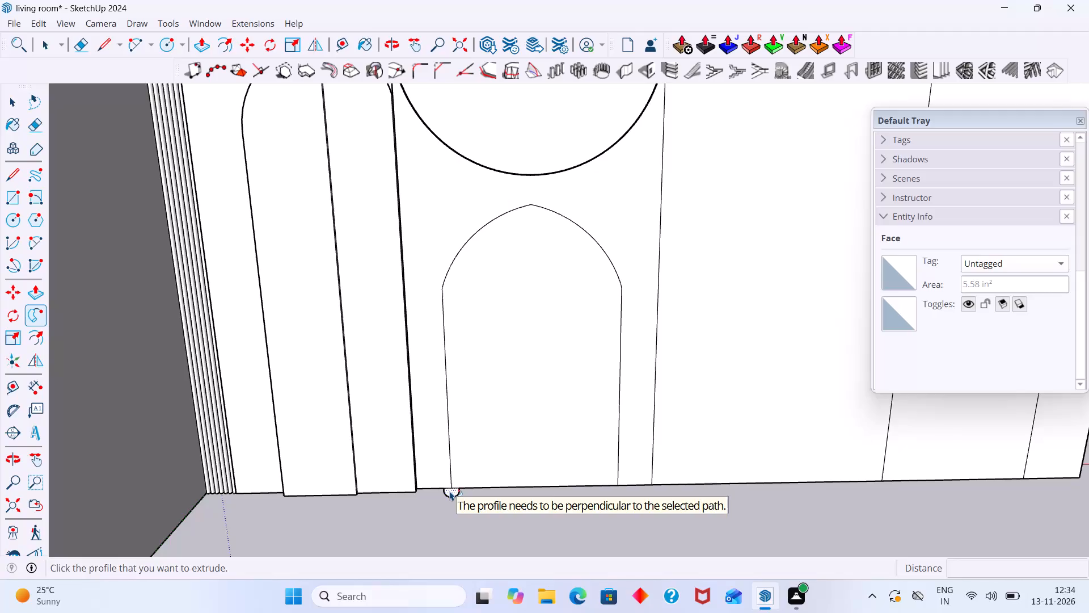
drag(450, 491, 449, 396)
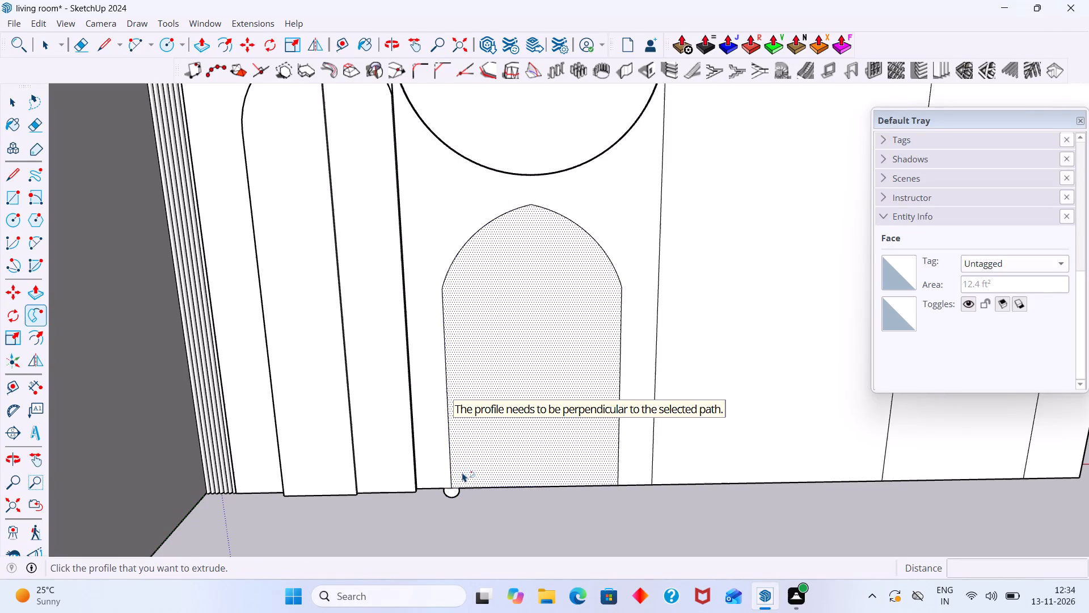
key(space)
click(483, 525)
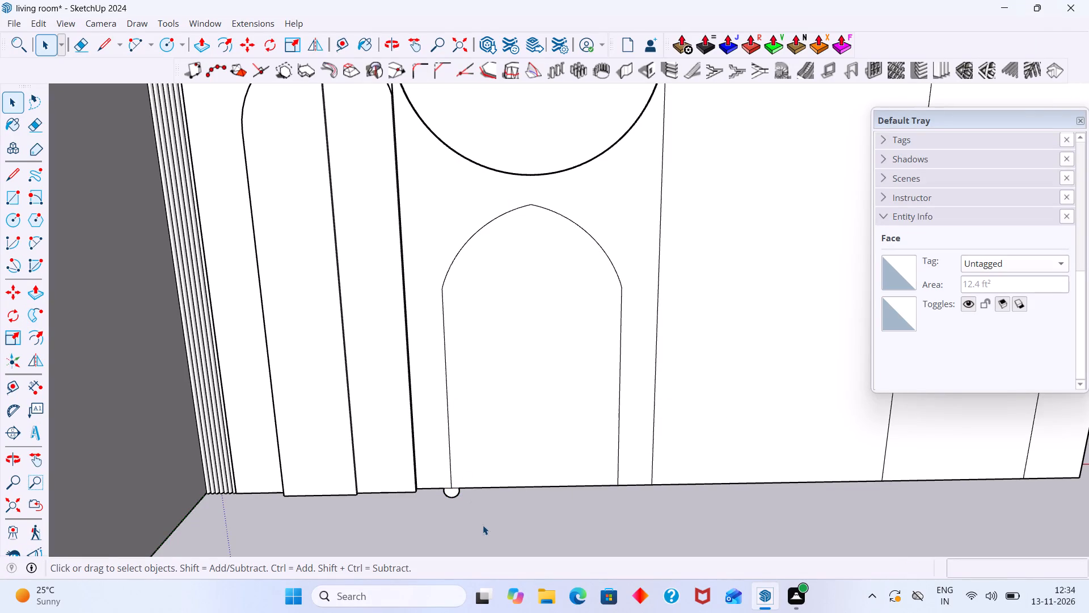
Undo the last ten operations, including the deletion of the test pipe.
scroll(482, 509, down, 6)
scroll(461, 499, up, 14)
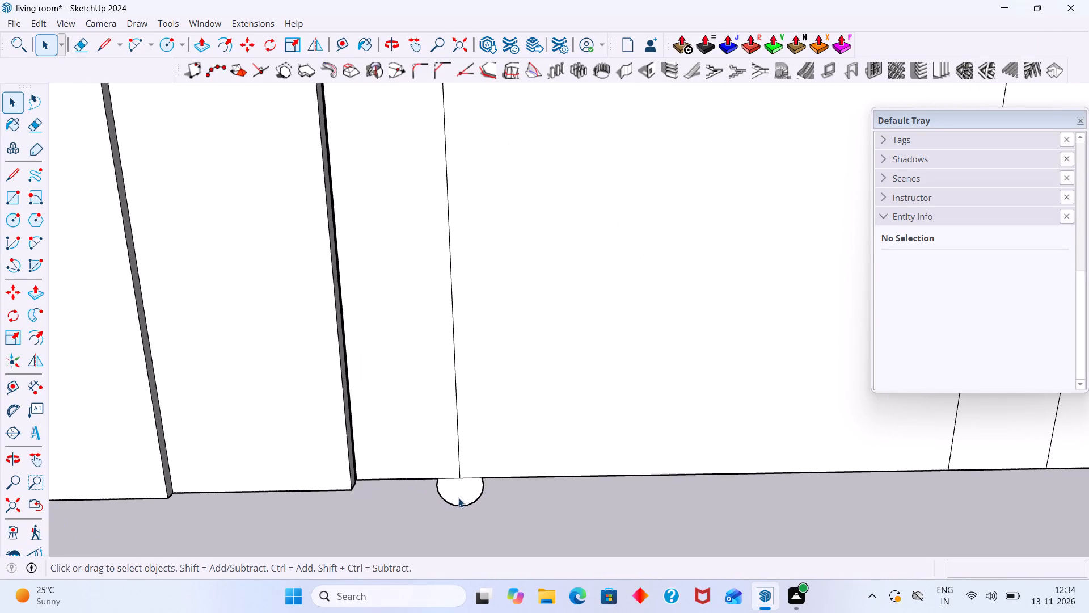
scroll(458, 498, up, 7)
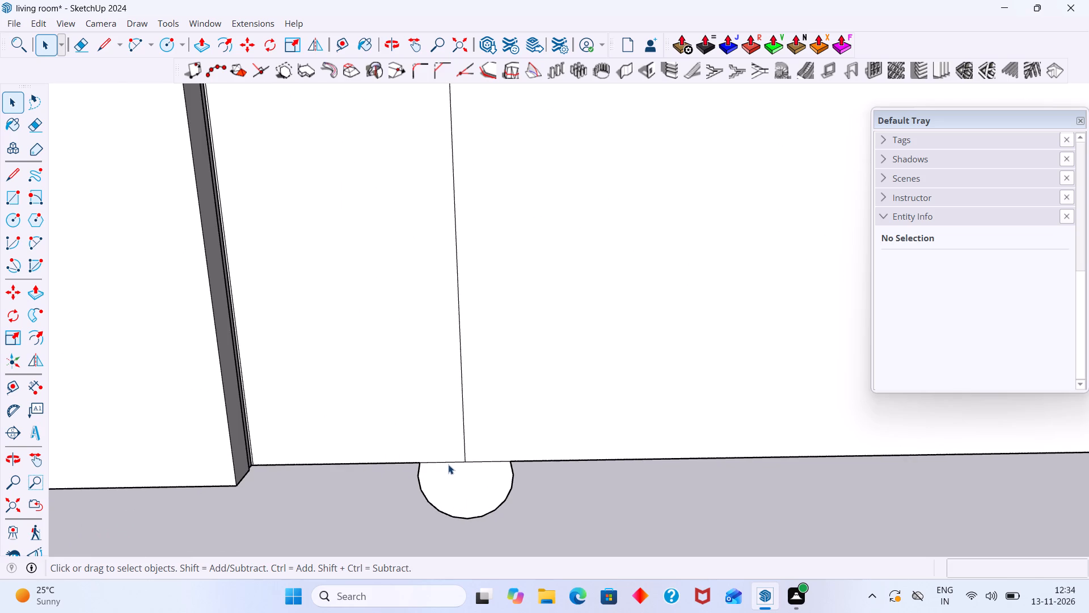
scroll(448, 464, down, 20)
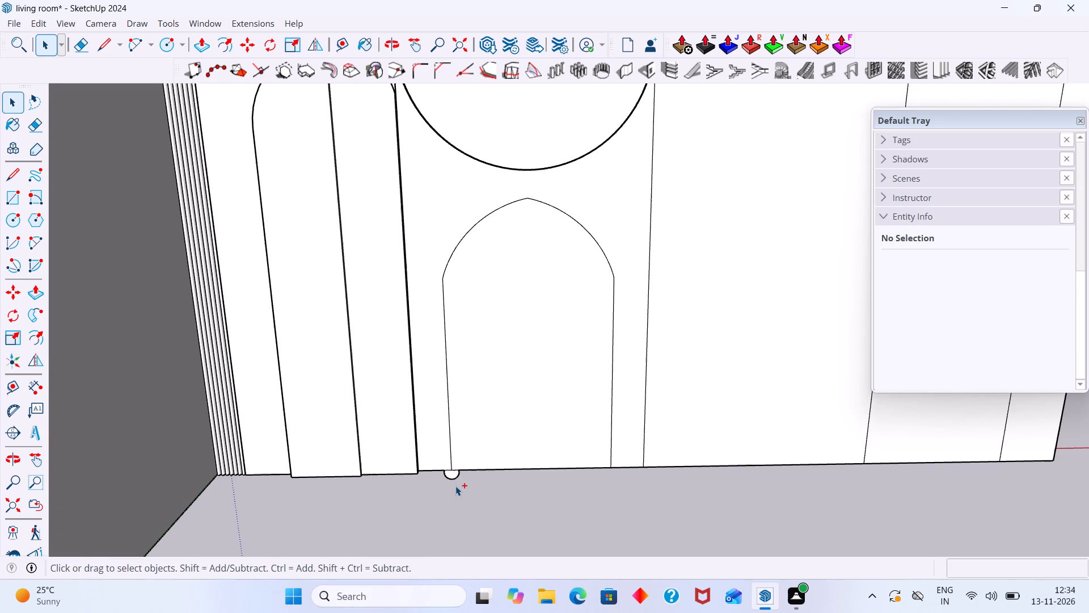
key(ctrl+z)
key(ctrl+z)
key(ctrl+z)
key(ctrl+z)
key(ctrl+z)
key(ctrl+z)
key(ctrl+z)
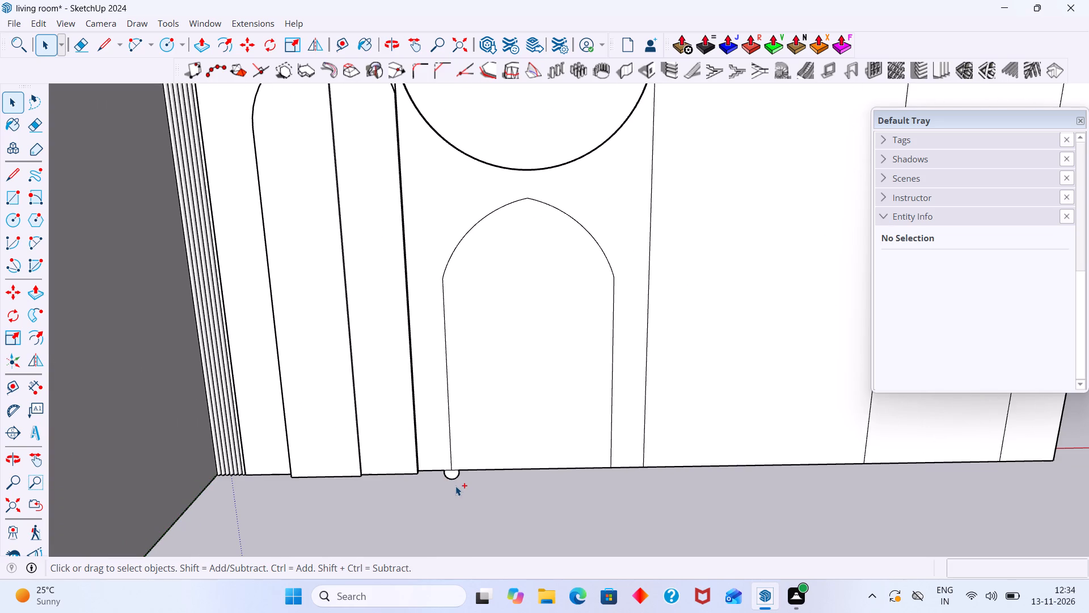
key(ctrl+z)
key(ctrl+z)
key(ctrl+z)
Delete the half-round profile's face and its arc edge at the base of the small arch.
ctrl+scroll(454, 478, up, 6)
click(449, 477)
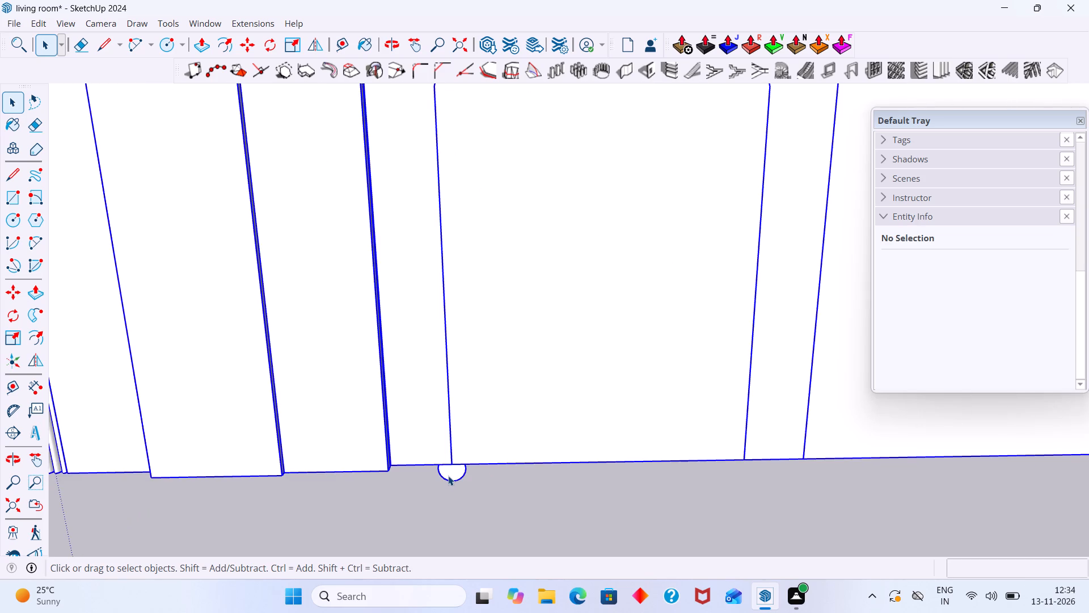
click(448, 476)
double_click(449, 475)
click(455, 472)
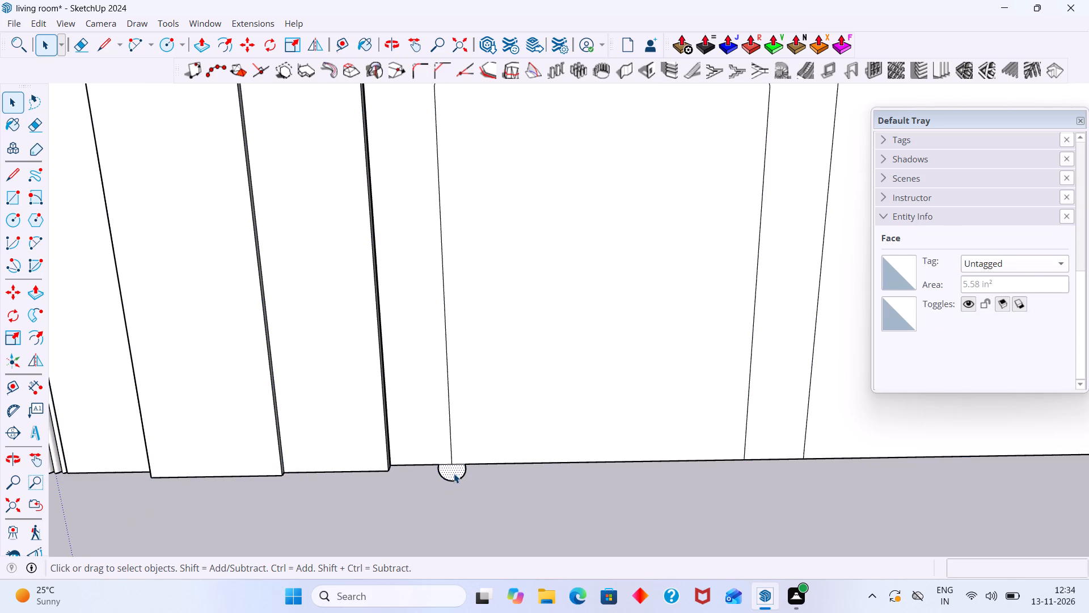
key(Delete)
click(463, 471)
key(Delete)
scroll(453, 476, down, 5)
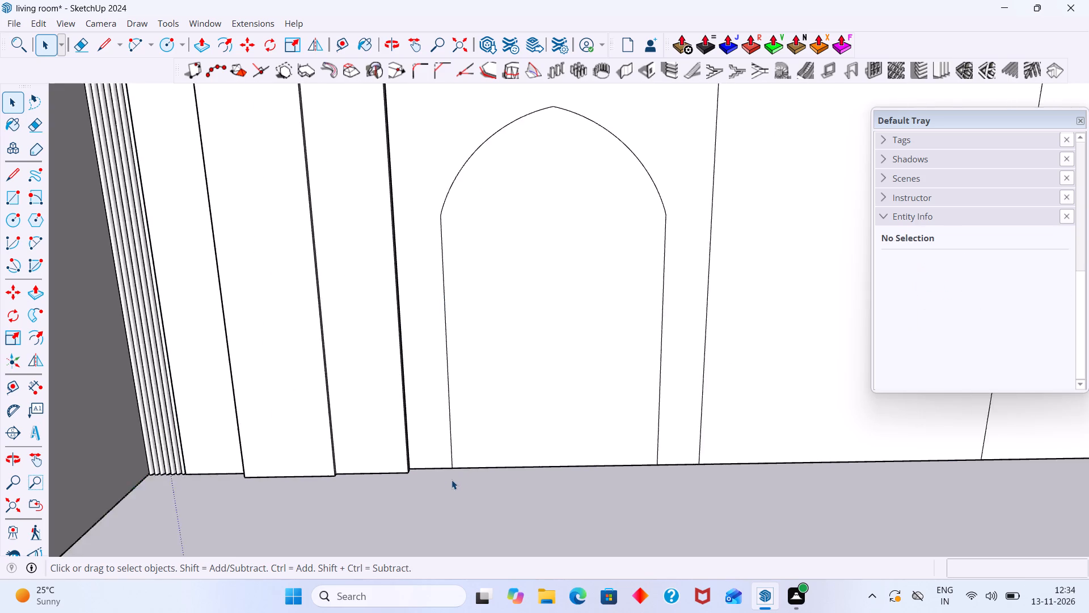
Draw a two-point arc across the small arch's spring point, bulging about 1 15/16" out from the wall along the green axis.
scroll(451, 480, down, 4)
middle_drag(554, 472, 550, 542)
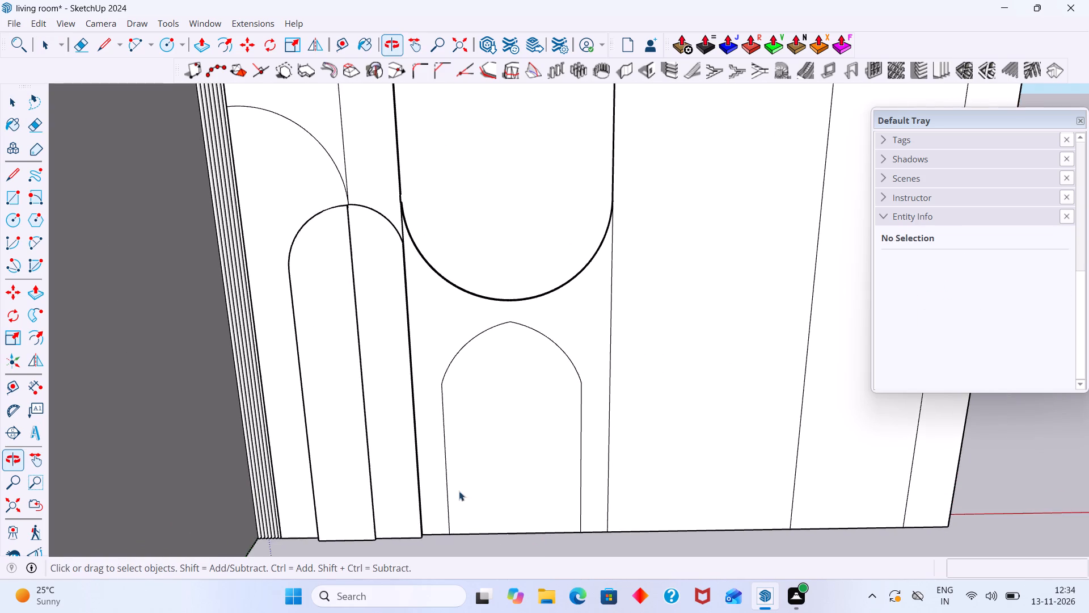
scroll(374, 404, up, 8)
click(459, 381)
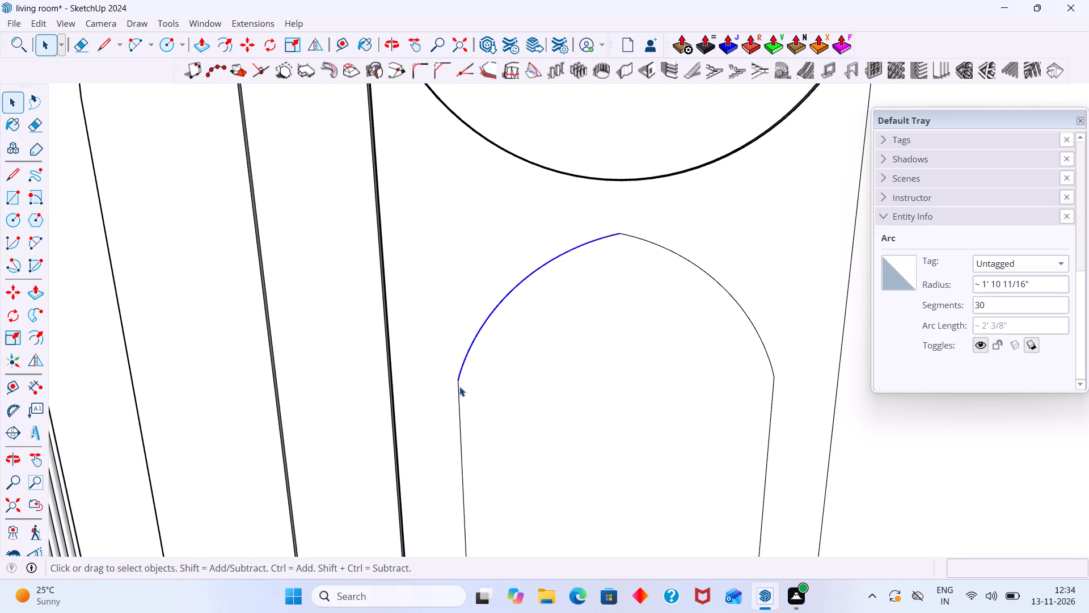
click(458, 389)
scroll(461, 384, down, 2)
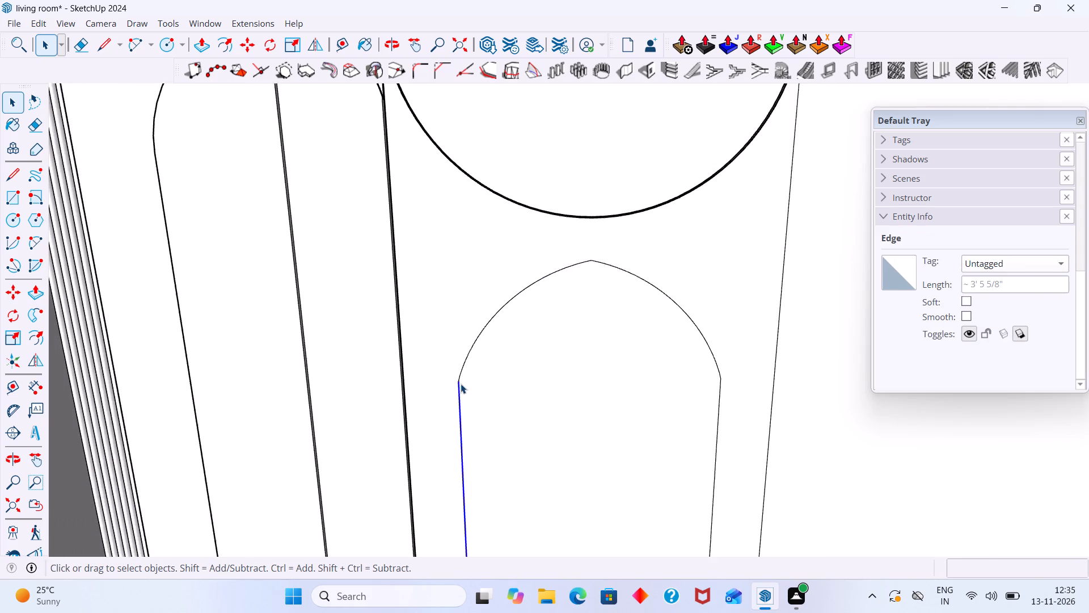
scroll(461, 384, down, 2)
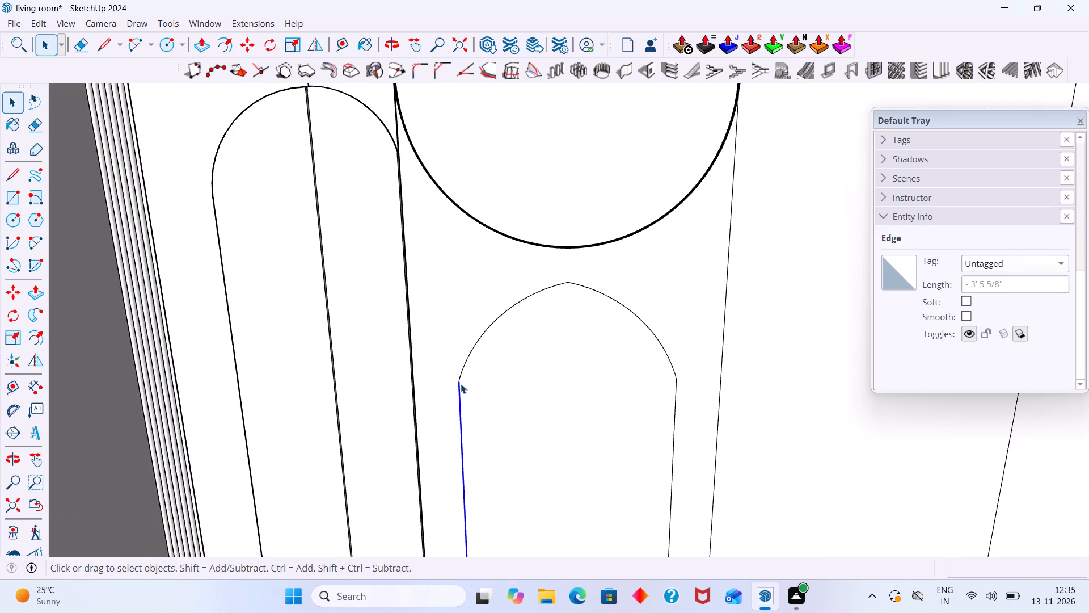
key(a)
scroll(448, 397, up, 5)
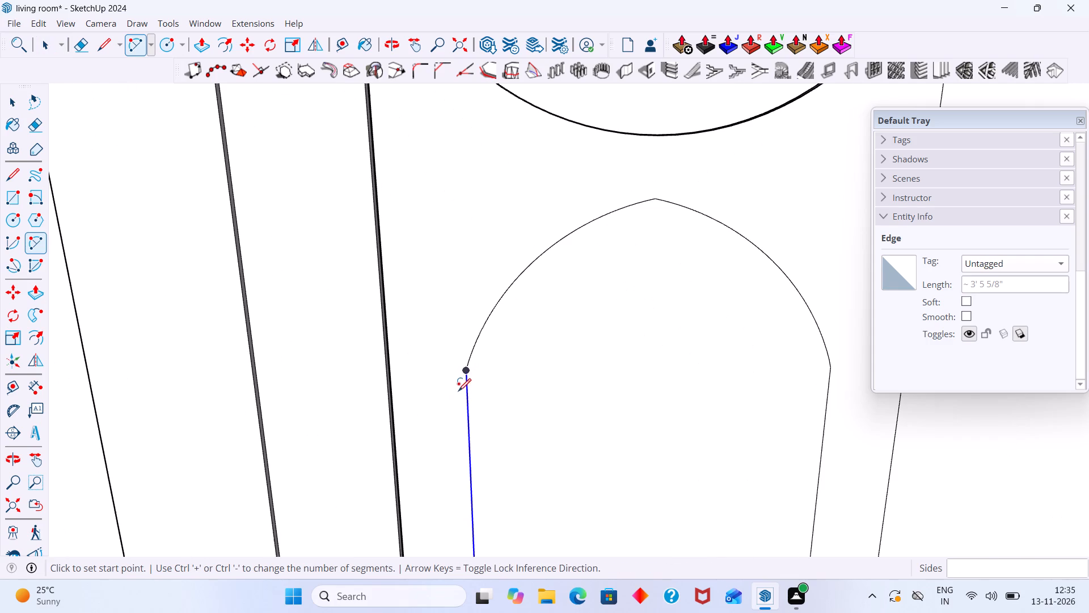
click(466, 374)
scroll(474, 381, up, 4)
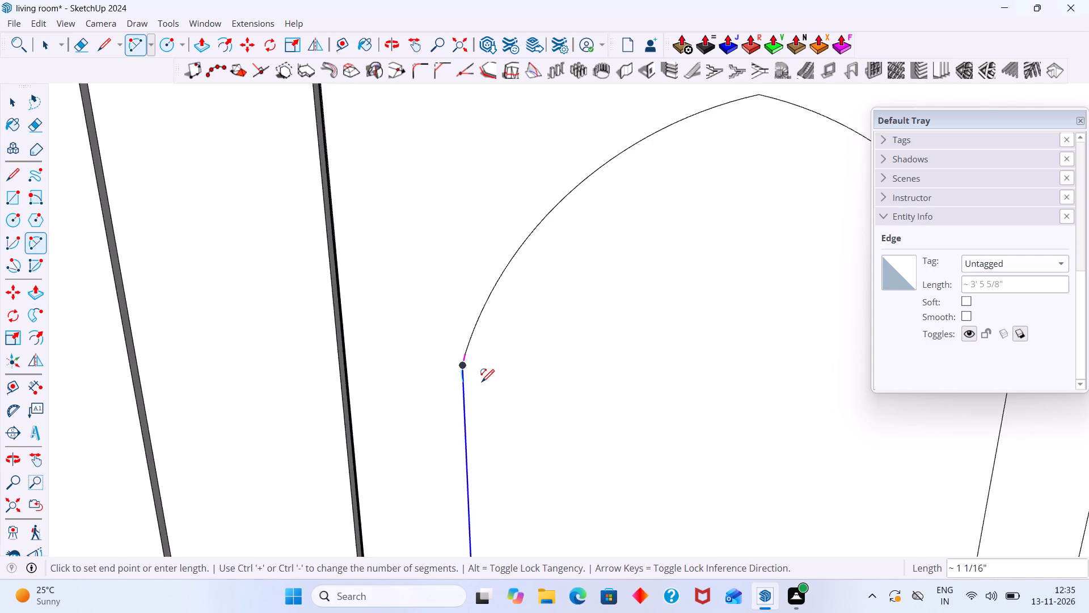
scroll(482, 382, up, 3)
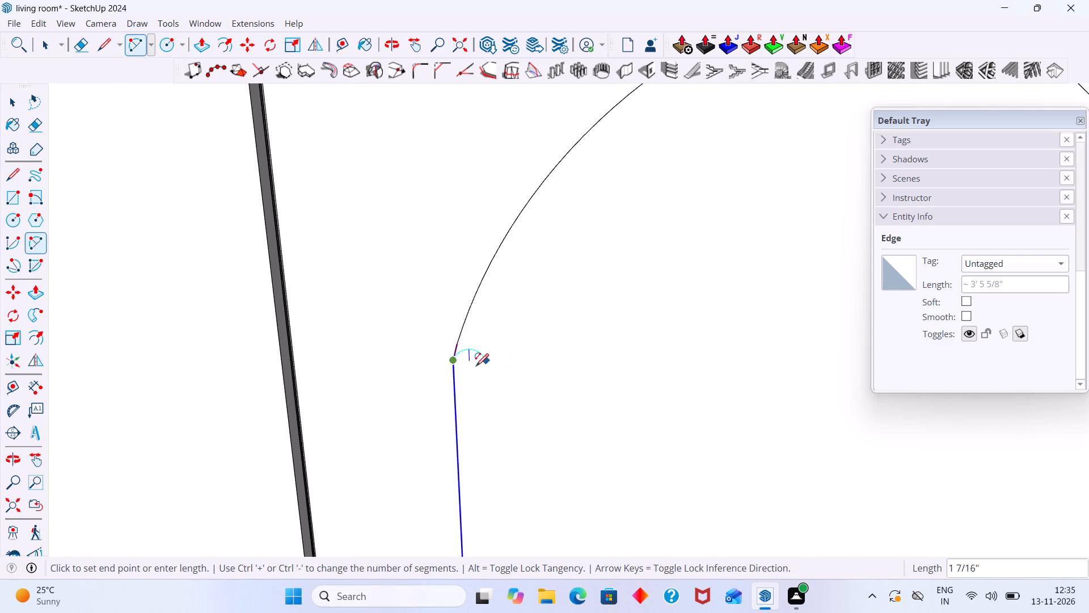
scroll(430, 376, up, 6)
key(Escape)
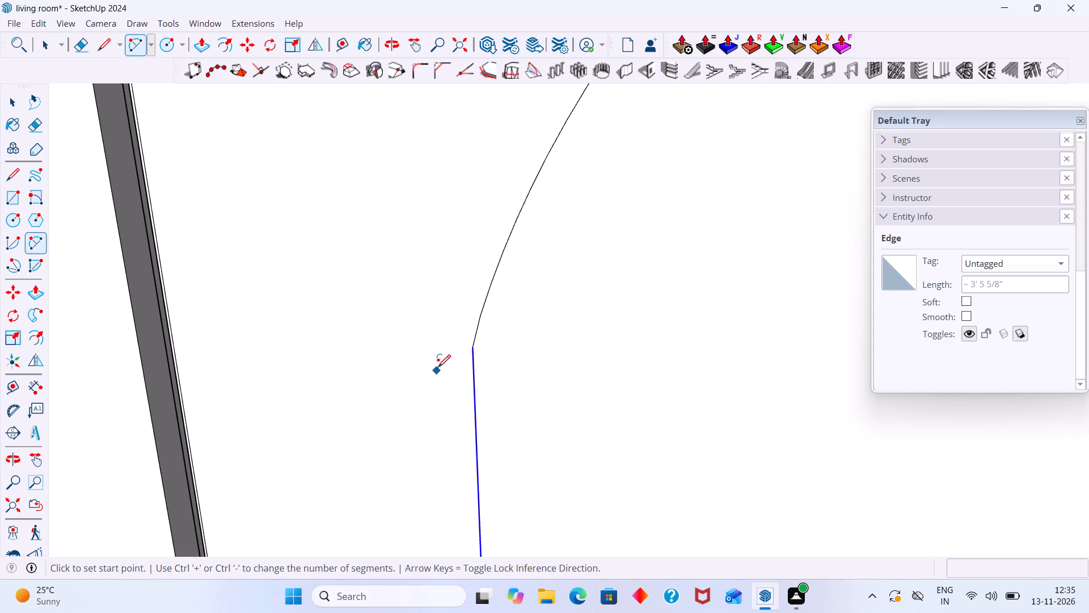
click(441, 358)
click(495, 349)
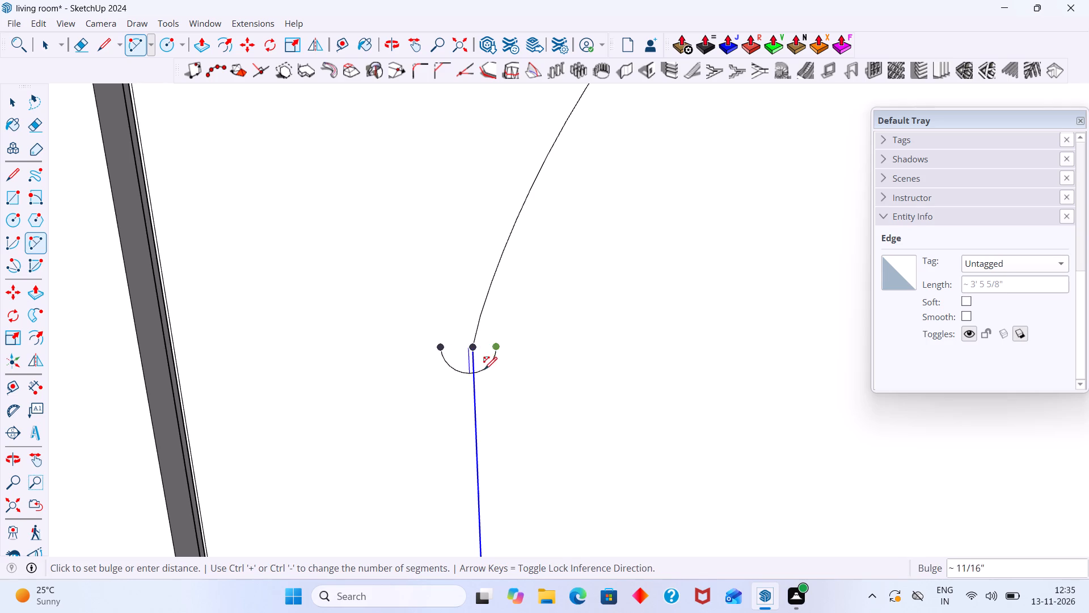
scroll(474, 362, up, 5)
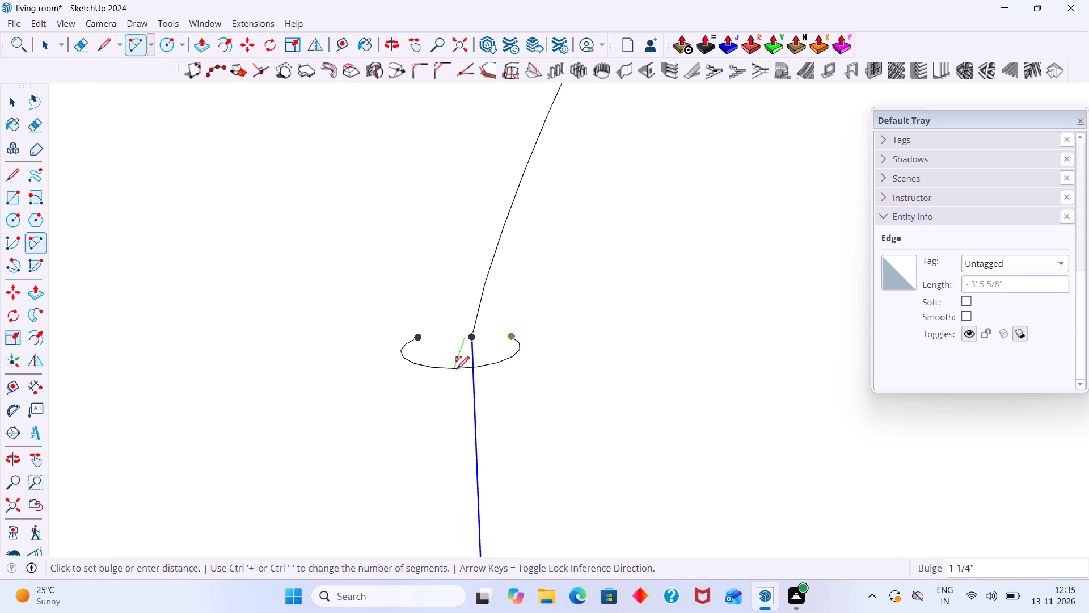
key(Left)
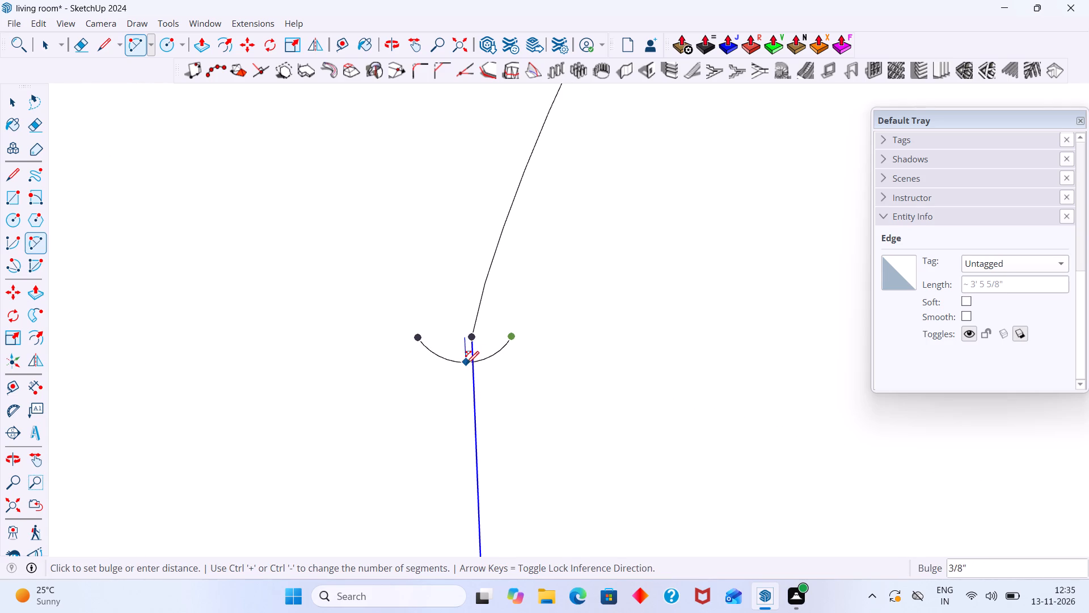
click(454, 392)
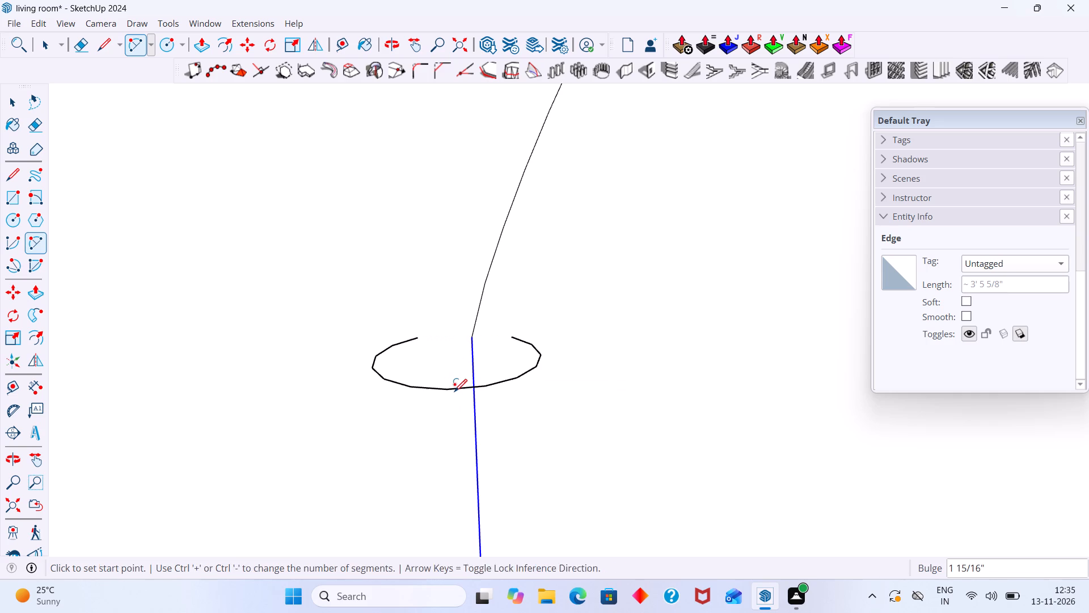
key(space)
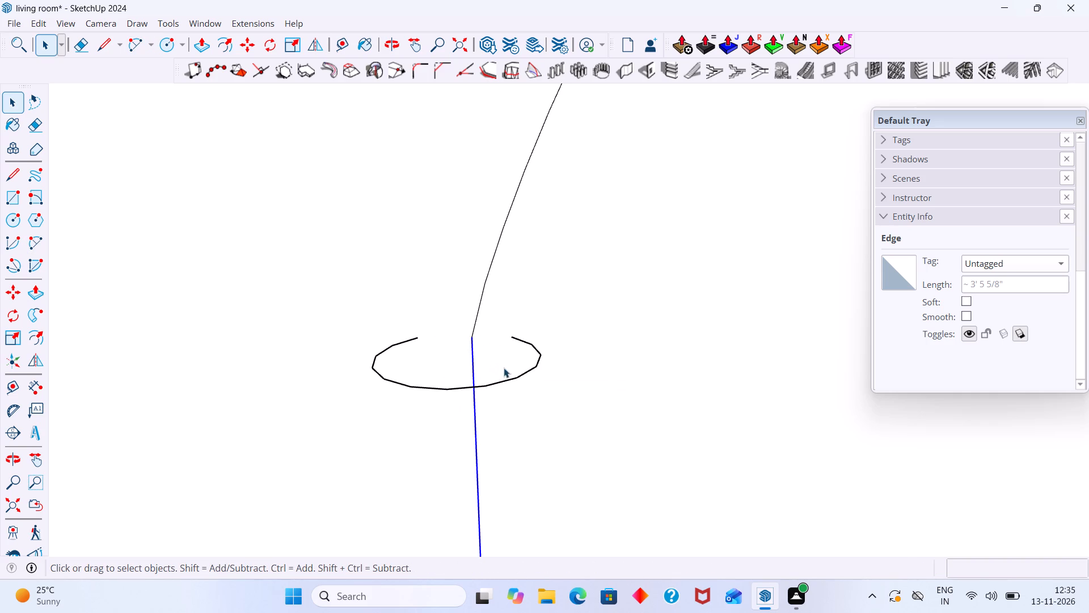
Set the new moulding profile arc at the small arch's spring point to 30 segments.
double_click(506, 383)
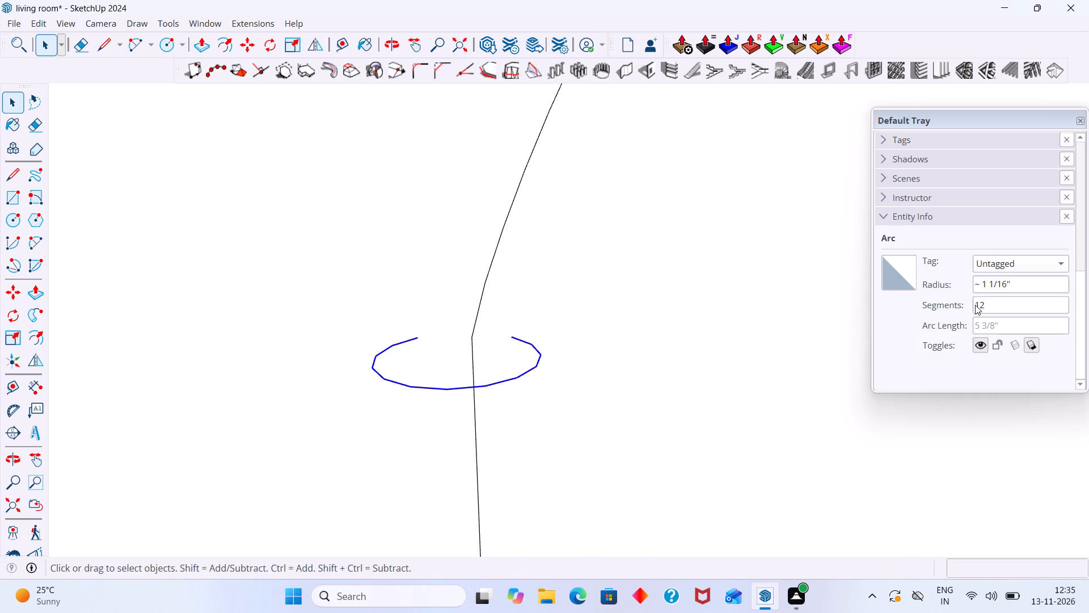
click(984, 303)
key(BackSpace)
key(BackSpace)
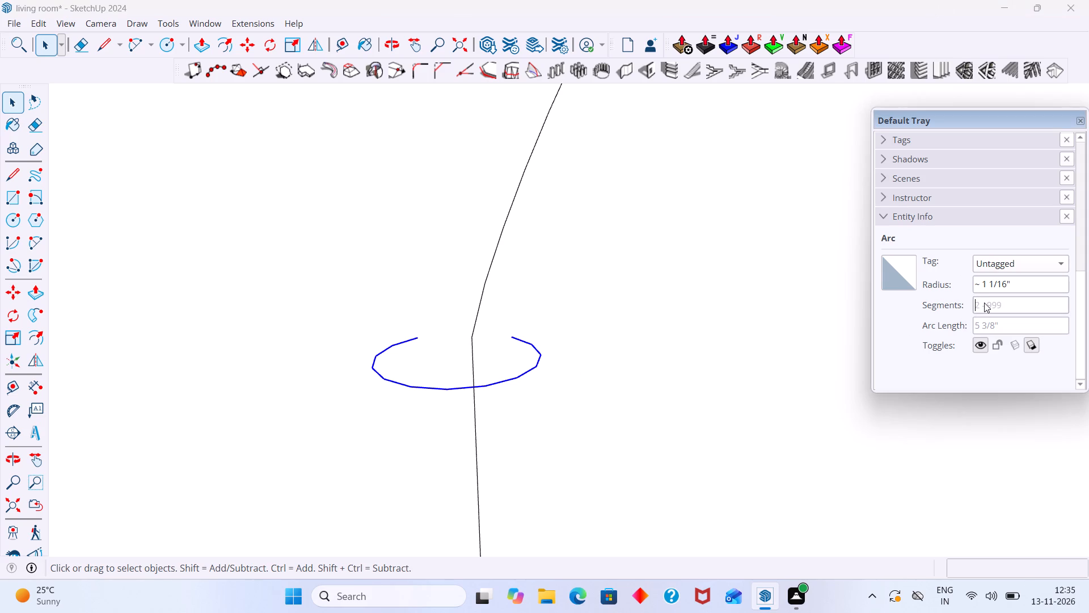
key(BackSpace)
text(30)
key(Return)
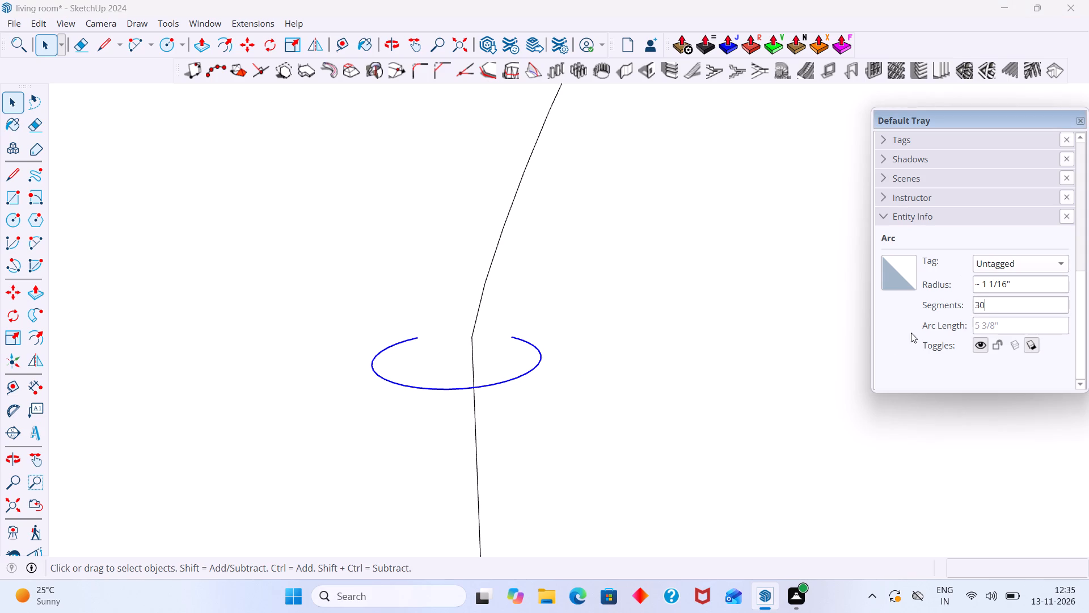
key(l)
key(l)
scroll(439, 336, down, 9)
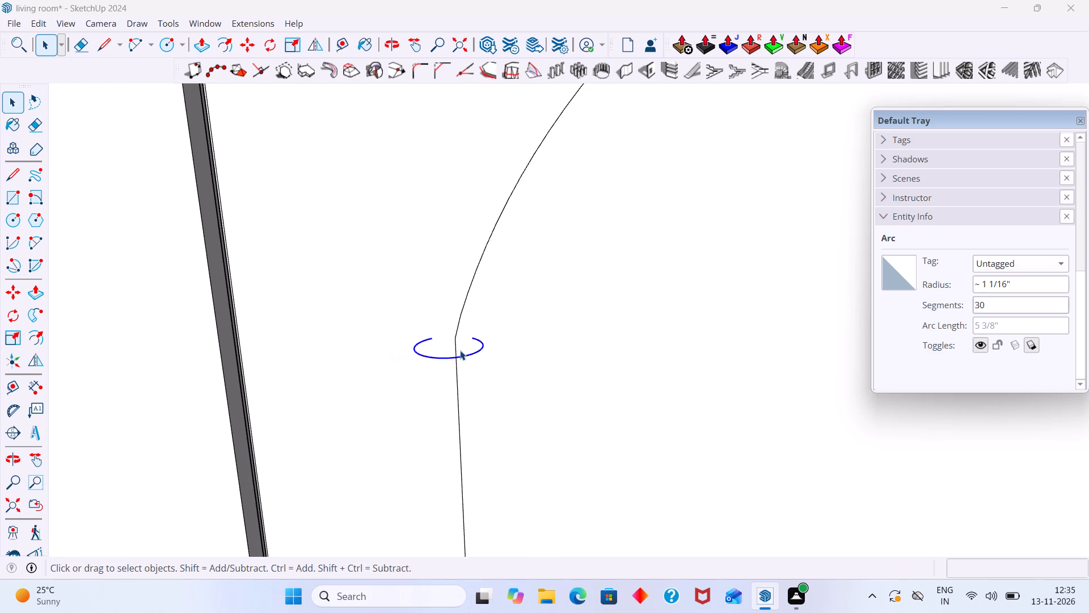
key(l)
Delete the moulding profile arc at the small arch's spring point.
double_click(523, 337)
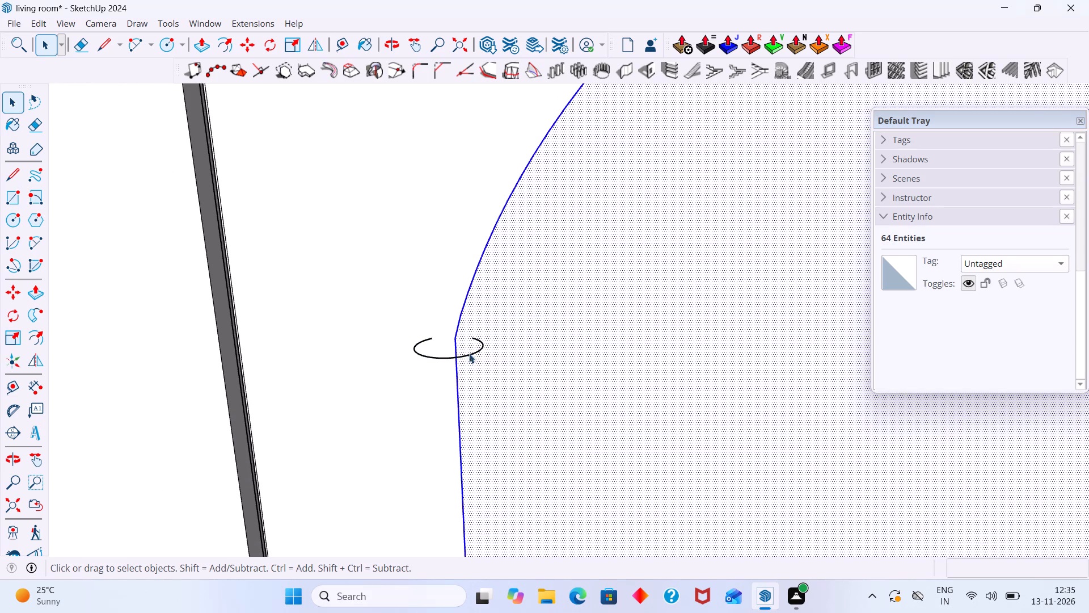
scroll(487, 363, down, 5)
click(481, 357)
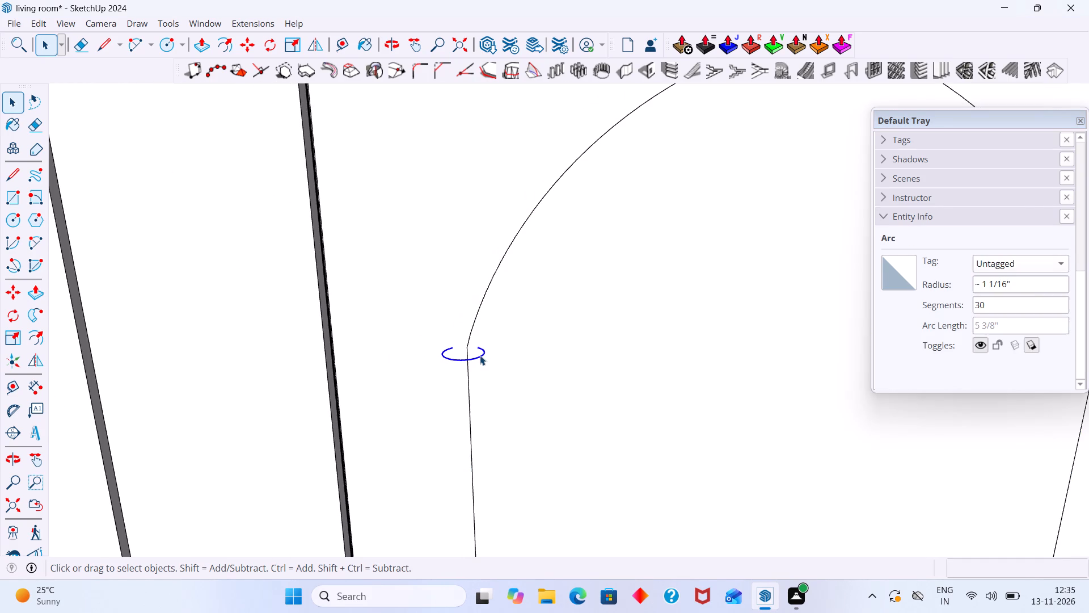
key(Delete)
Push the small arch's face about 1 15/16" into the feature wall with Push/Pull.
scroll(483, 355, down, 17)
shift+middle_drag(498, 365, 445, 344)
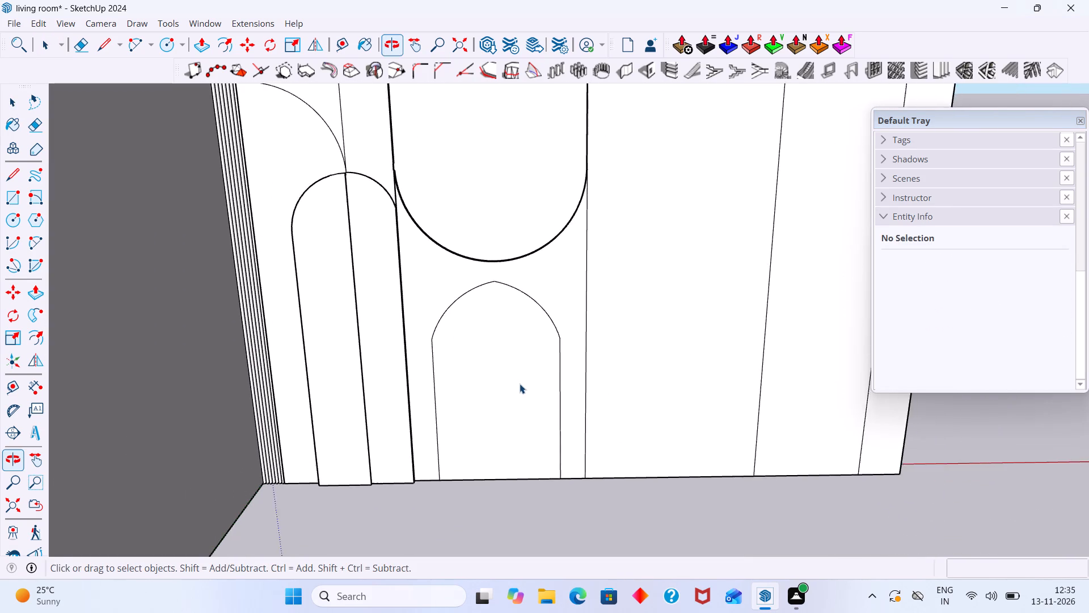
scroll(520, 385, up, 1)
click(519, 385)
click(510, 389)
scroll(509, 389, down, 7)
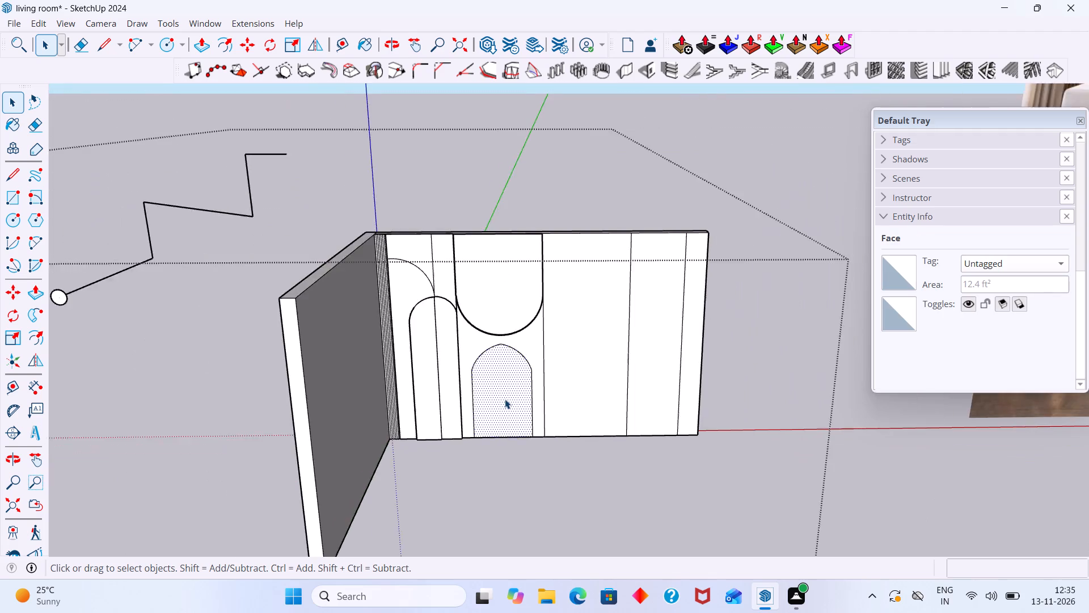
scroll(505, 399, down, 8)
shift+middle_drag(504, 400, 309, 414)
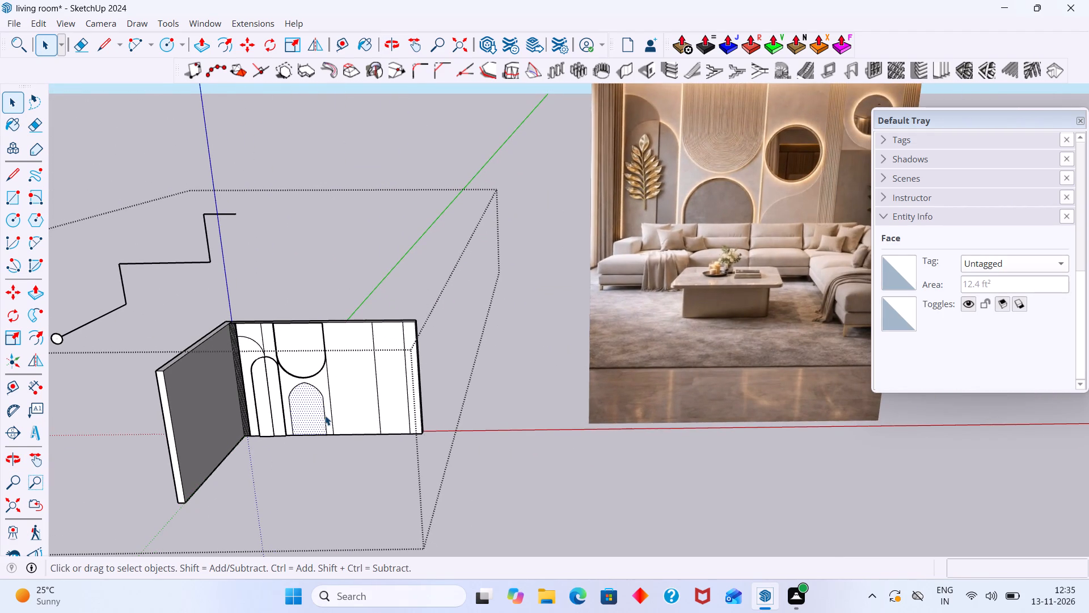
scroll(325, 415, down, 2)
scroll(325, 415, up, 3)
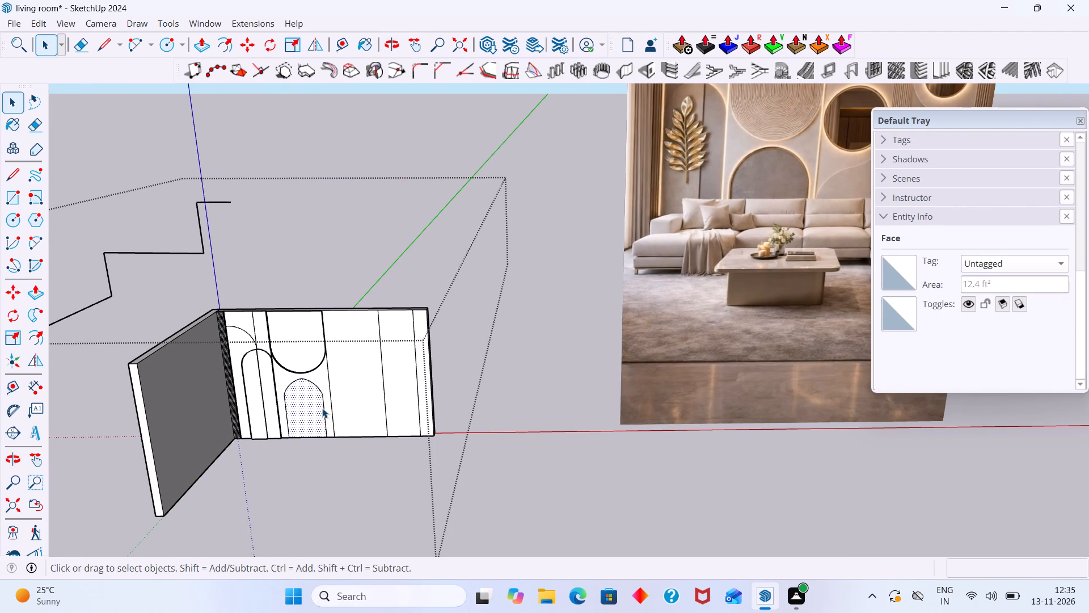
click(323, 476)
double_click(311, 422)
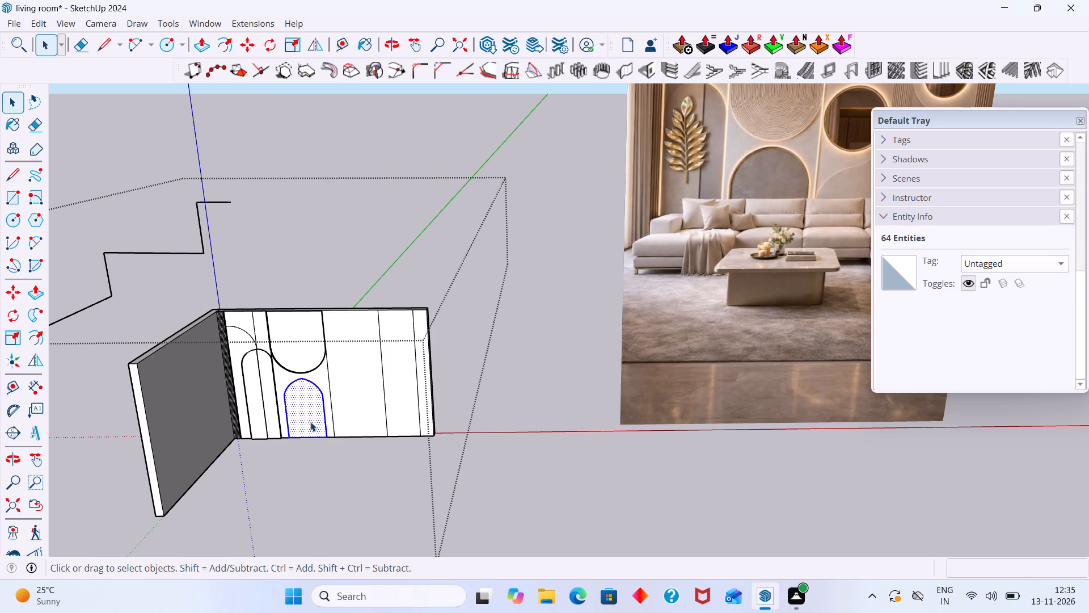
click(310, 422)
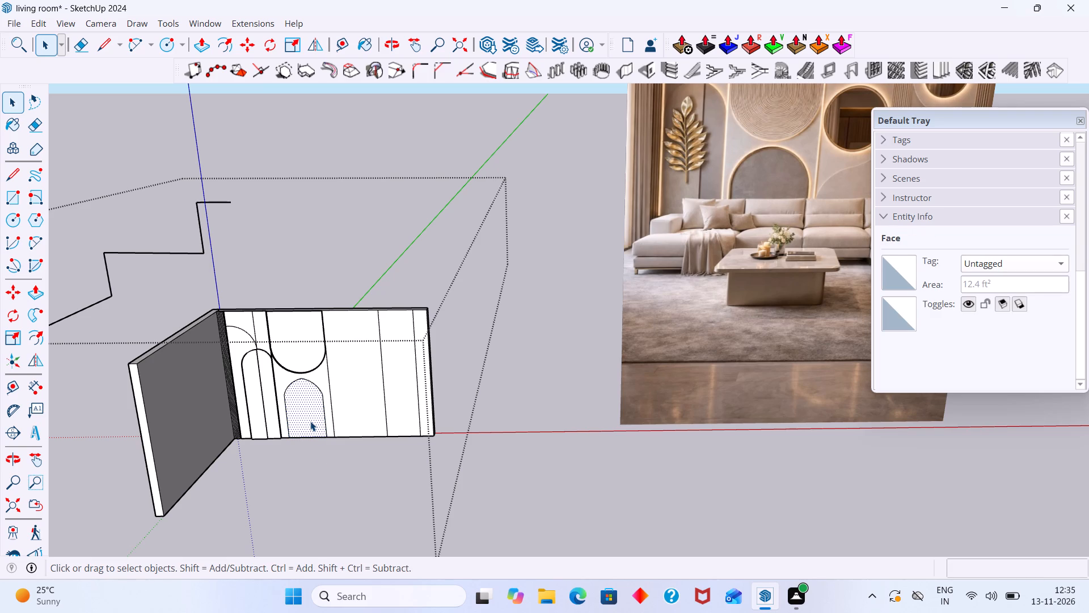
key(p)
click(310, 421)
scroll(311, 418, up, 4)
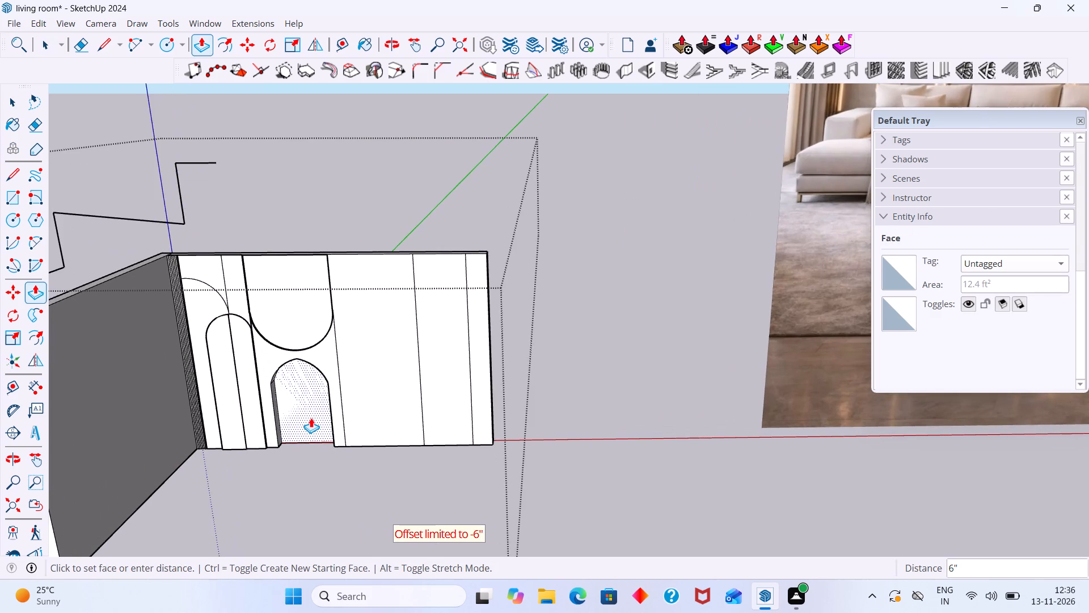
scroll(311, 418, up, 1)
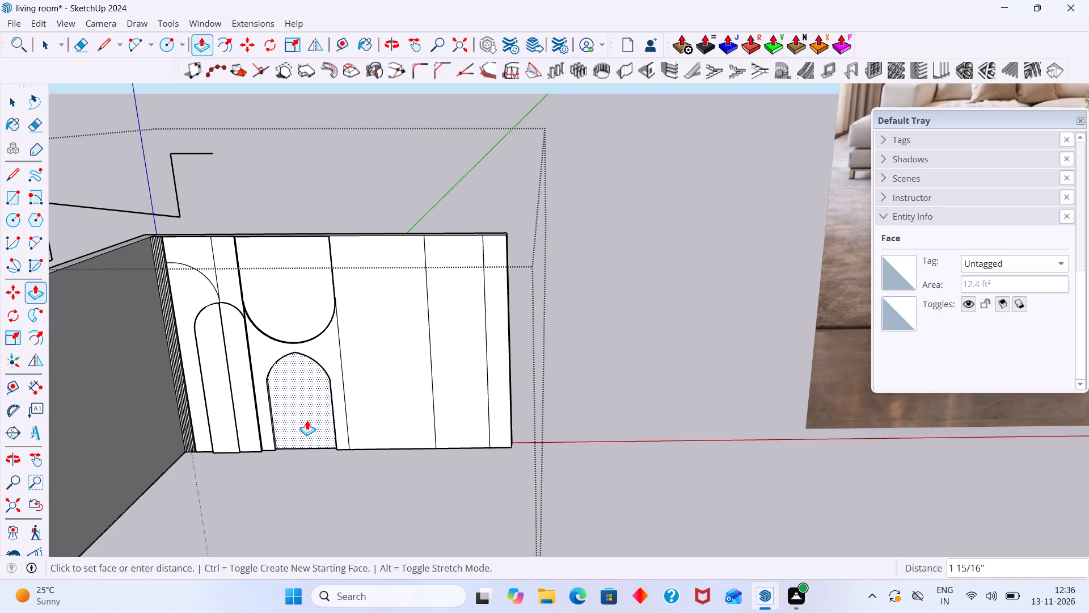
click(307, 420)
key(space)
click(323, 492)
Push/Pull the lower end face of the large round-bottomed panel's left side strip down about 1 5/8" toward its curved border.
scroll(319, 477, down, 2)
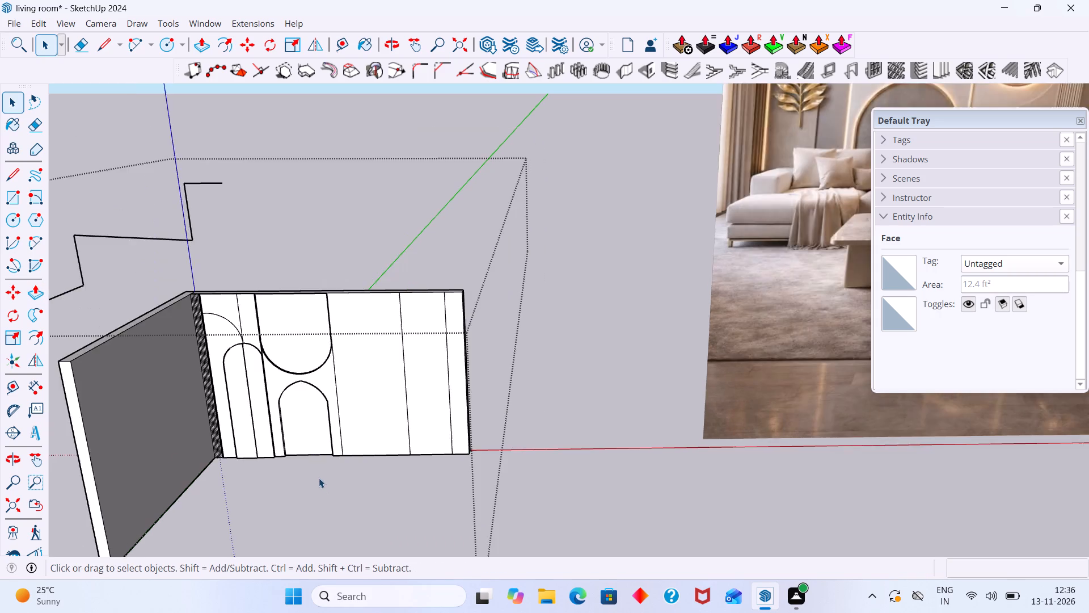
scroll(319, 478, down, 9)
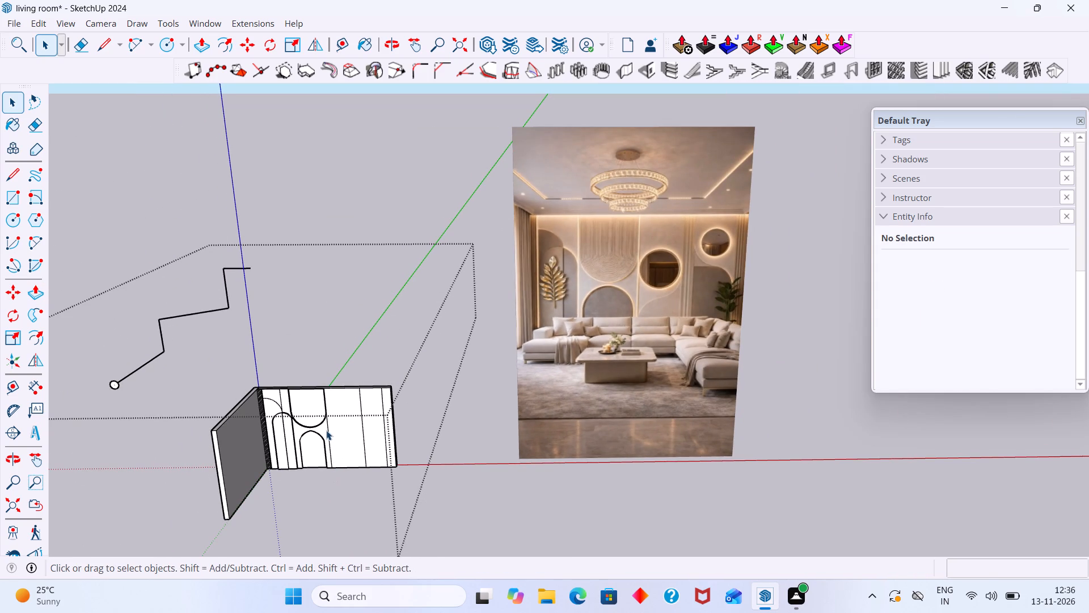
scroll(277, 401, up, 18)
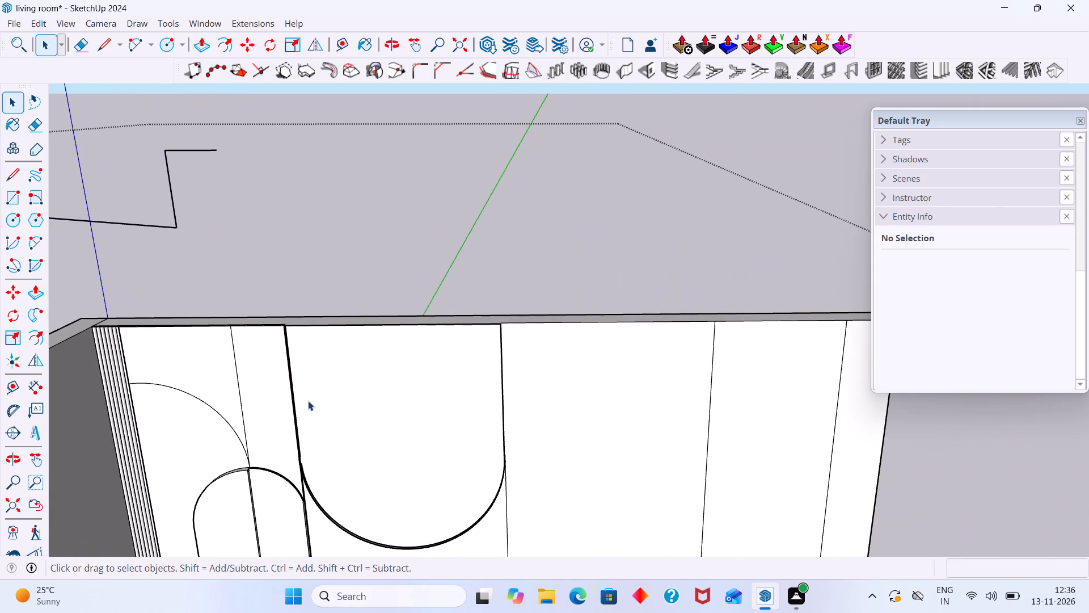
click(309, 401)
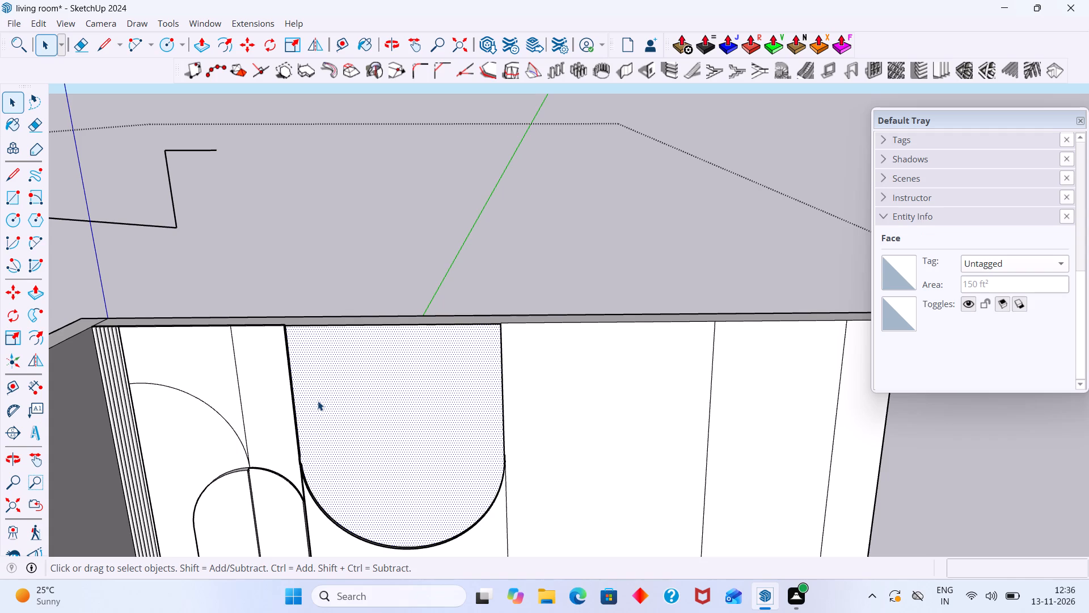
scroll(314, 440, down, 5)
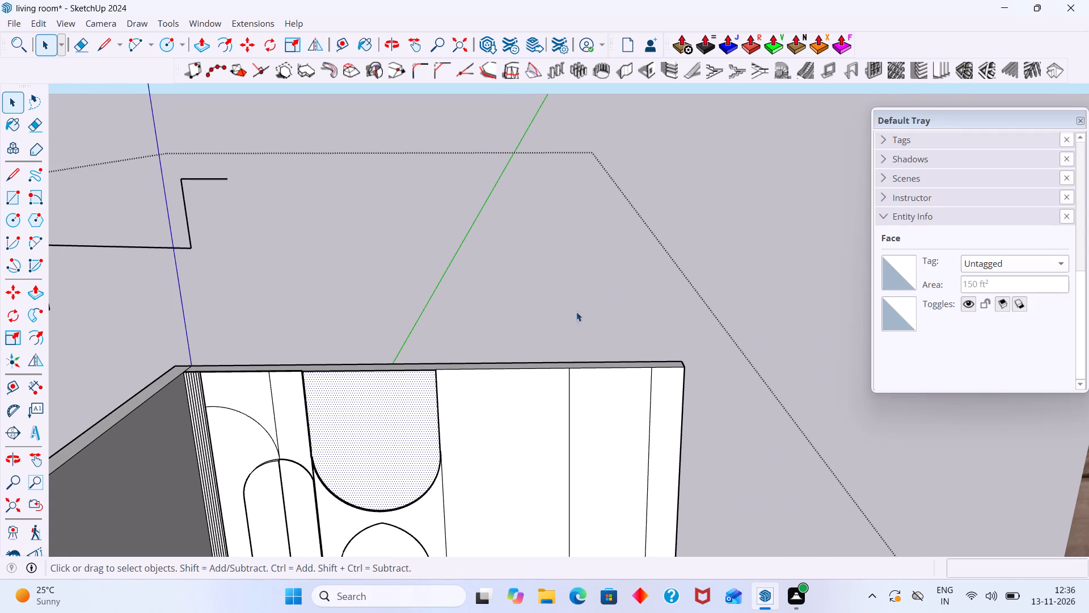
scroll(320, 448, up, 15)
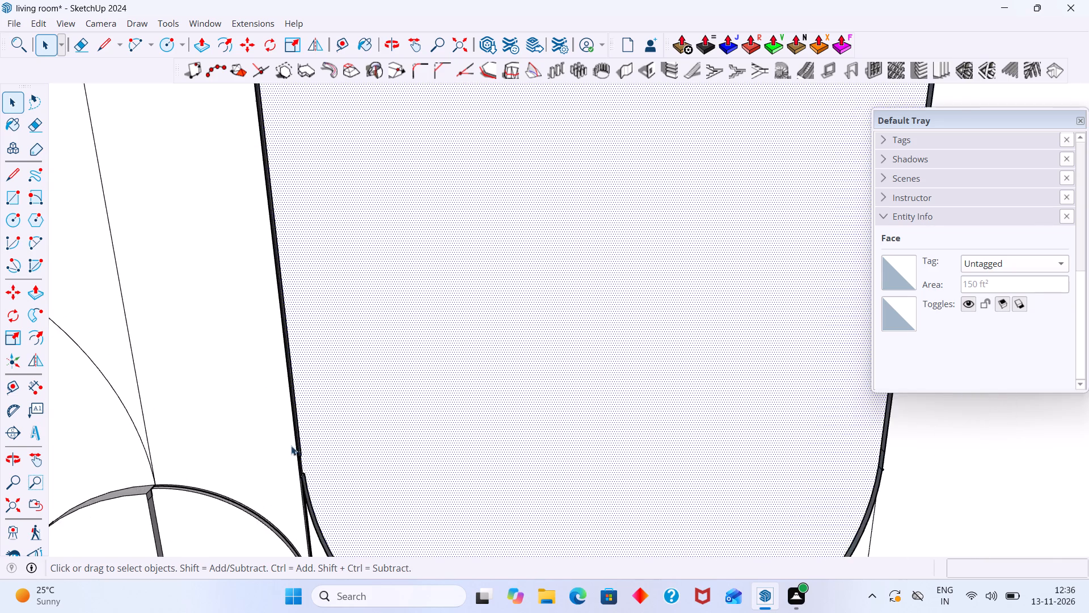
middle_drag(291, 446, 247, 458)
scroll(261, 457, up, 16)
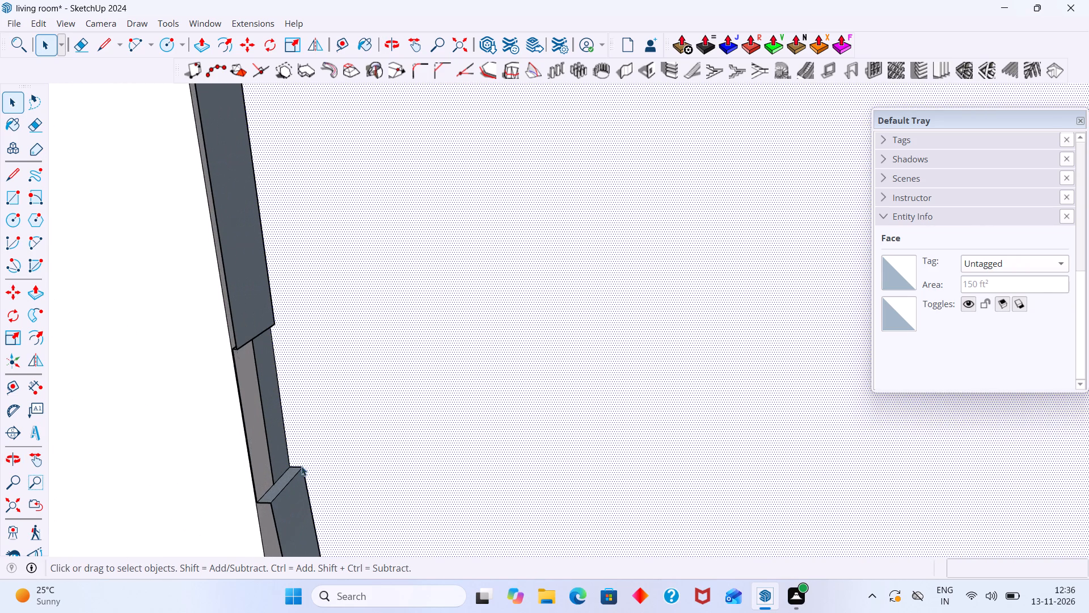
middle_drag(276, 396, 274, 264)
middle_drag(247, 338, 303, 249)
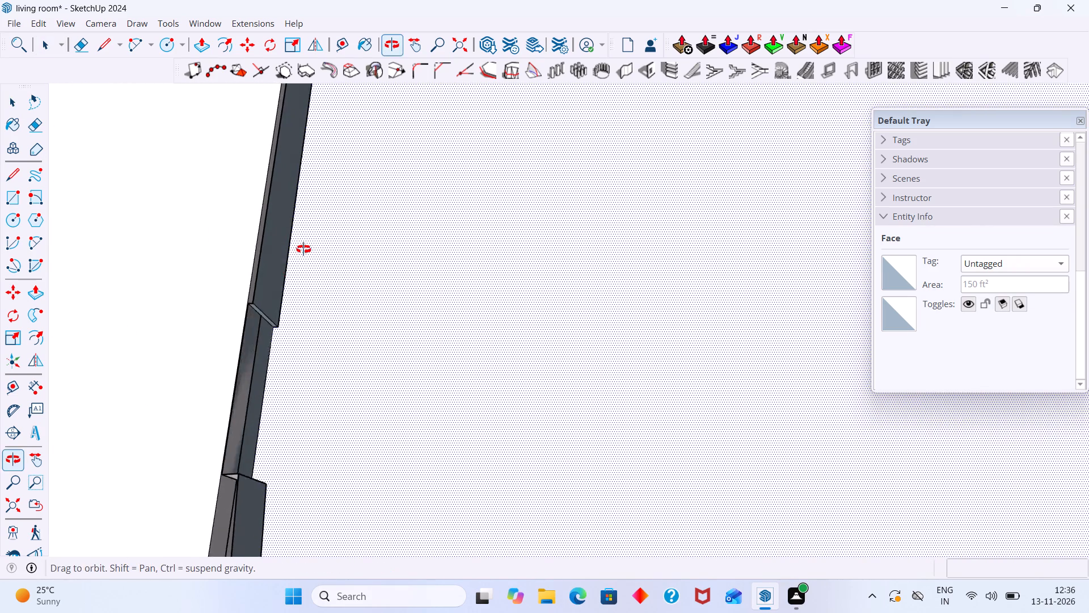
middle_drag(303, 249, 309, 241)
scroll(280, 310, up, 8)
click(243, 335)
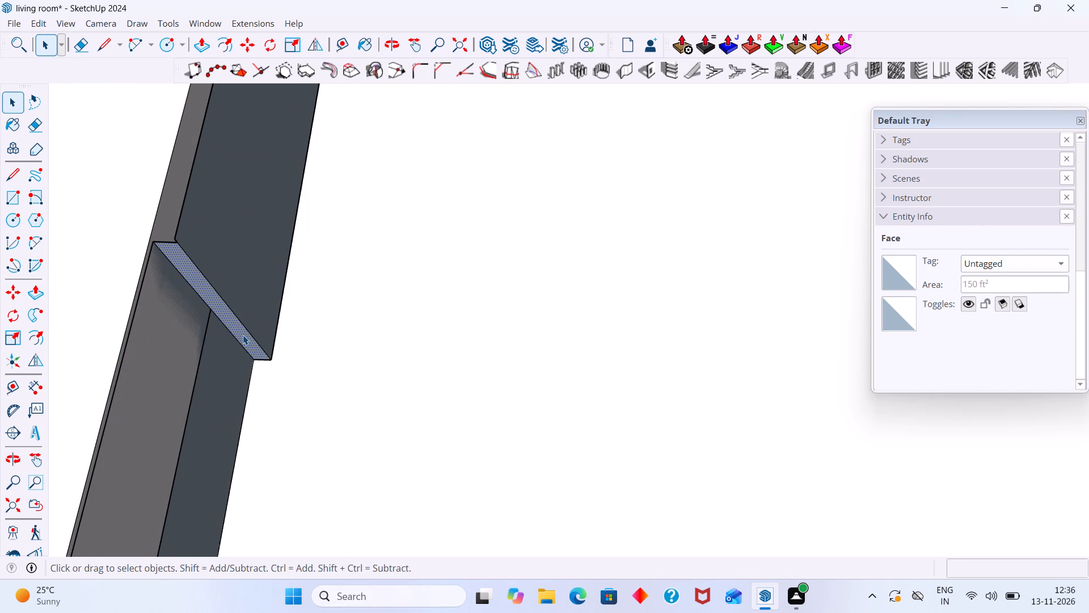
key(p)
click(243, 335)
scroll(214, 402, down, 8)
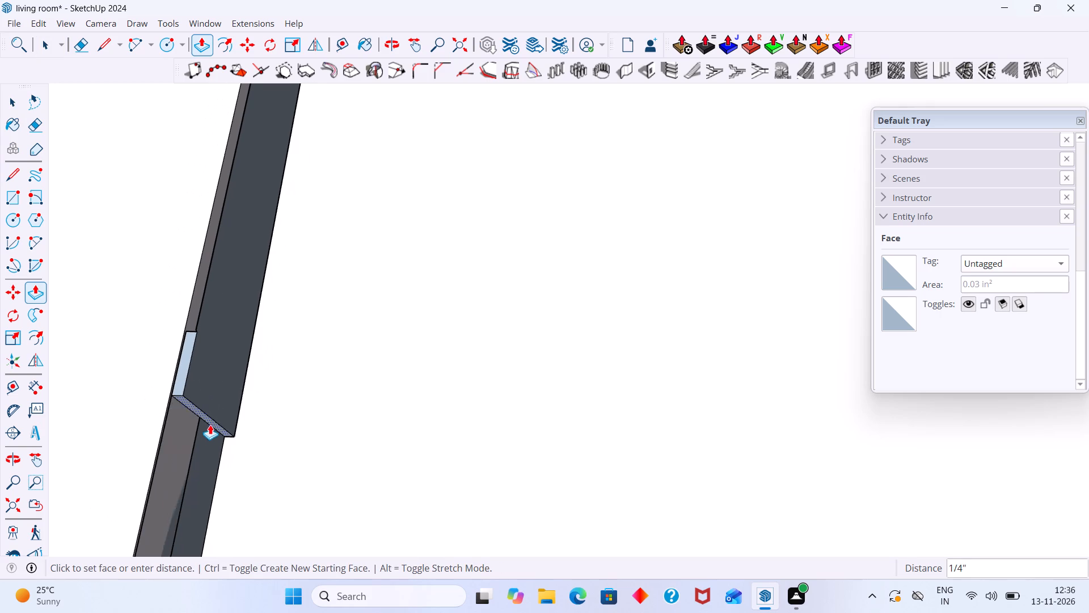
middle_drag(196, 477, 195, 468)
scroll(193, 468, down, 2)
middle_drag(193, 490, 240, 358)
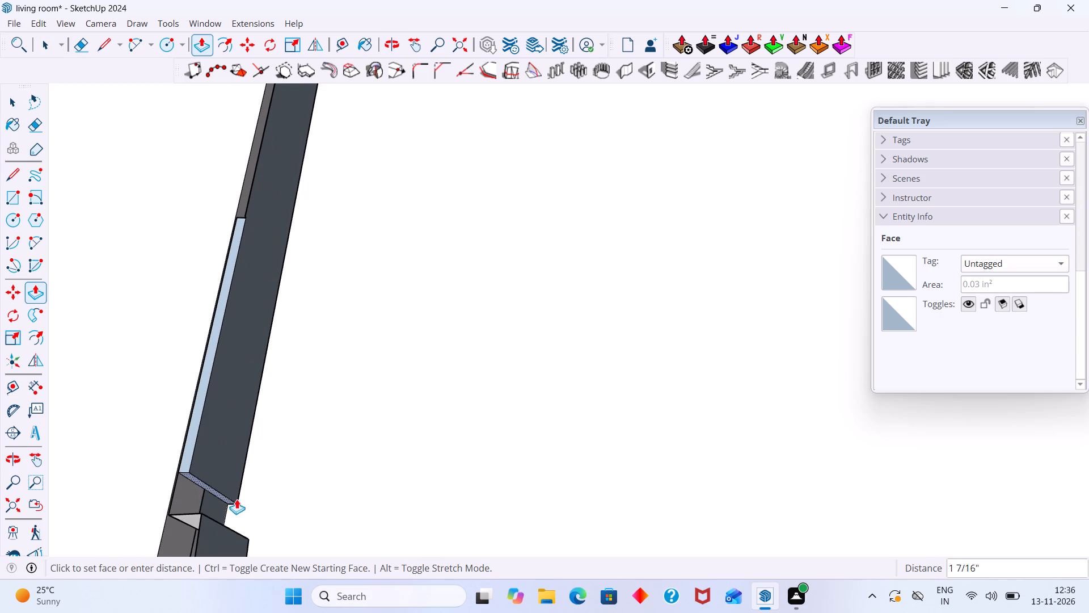
click(178, 520)
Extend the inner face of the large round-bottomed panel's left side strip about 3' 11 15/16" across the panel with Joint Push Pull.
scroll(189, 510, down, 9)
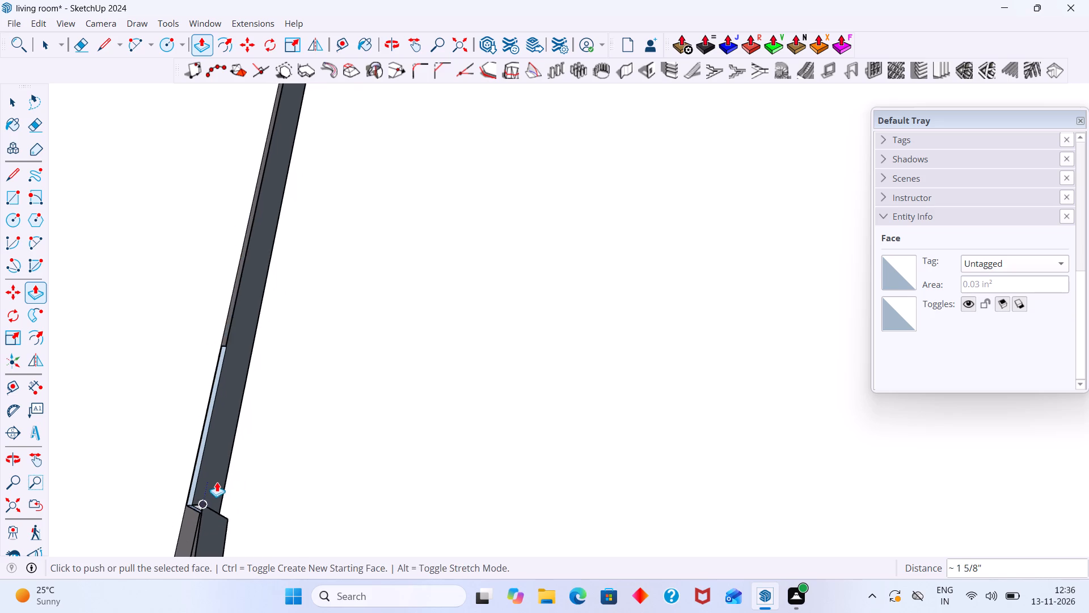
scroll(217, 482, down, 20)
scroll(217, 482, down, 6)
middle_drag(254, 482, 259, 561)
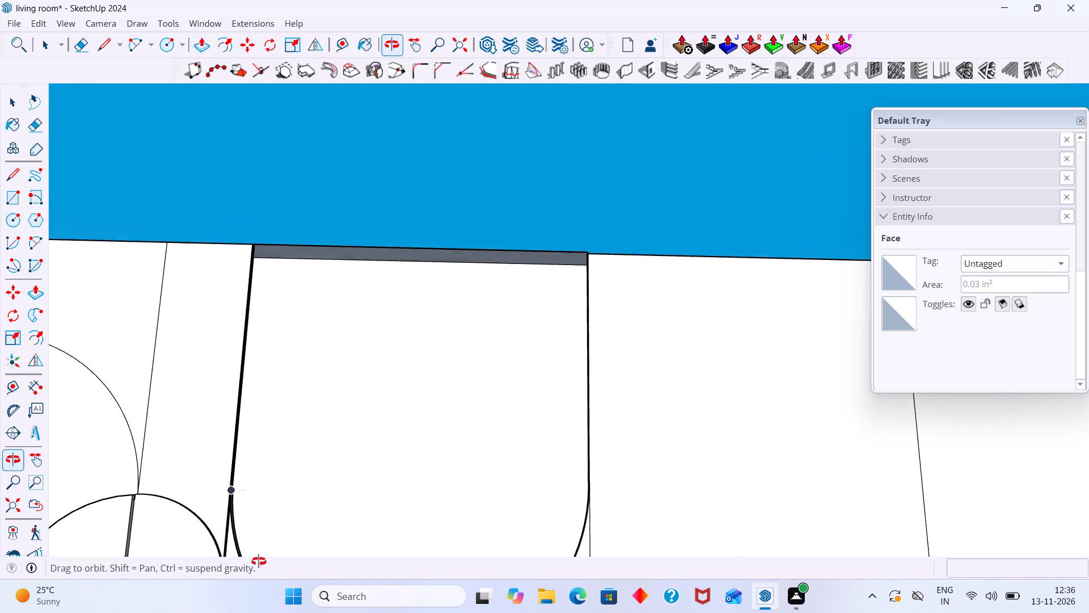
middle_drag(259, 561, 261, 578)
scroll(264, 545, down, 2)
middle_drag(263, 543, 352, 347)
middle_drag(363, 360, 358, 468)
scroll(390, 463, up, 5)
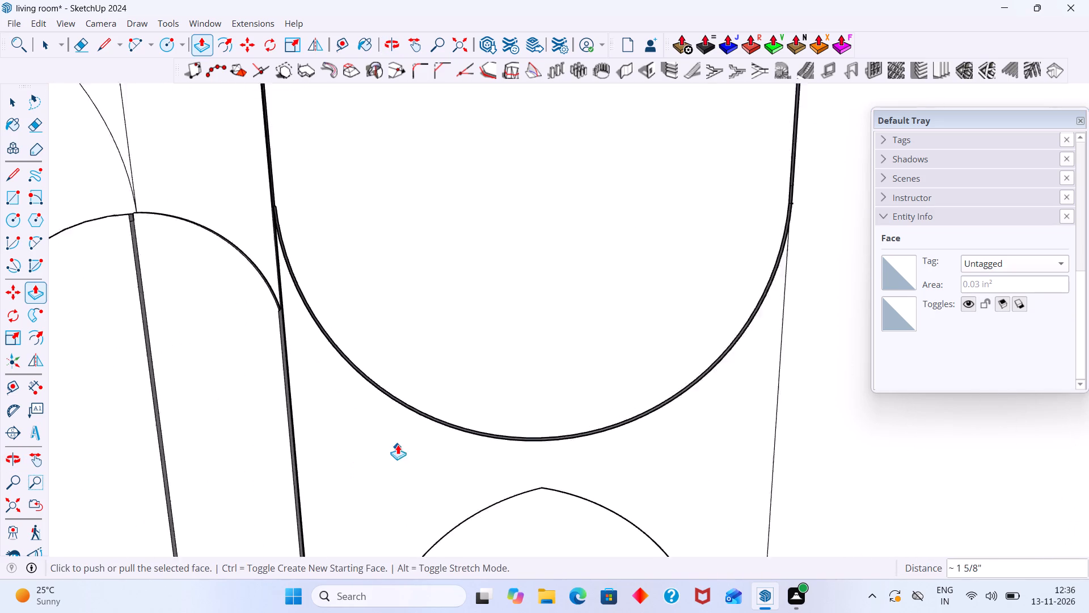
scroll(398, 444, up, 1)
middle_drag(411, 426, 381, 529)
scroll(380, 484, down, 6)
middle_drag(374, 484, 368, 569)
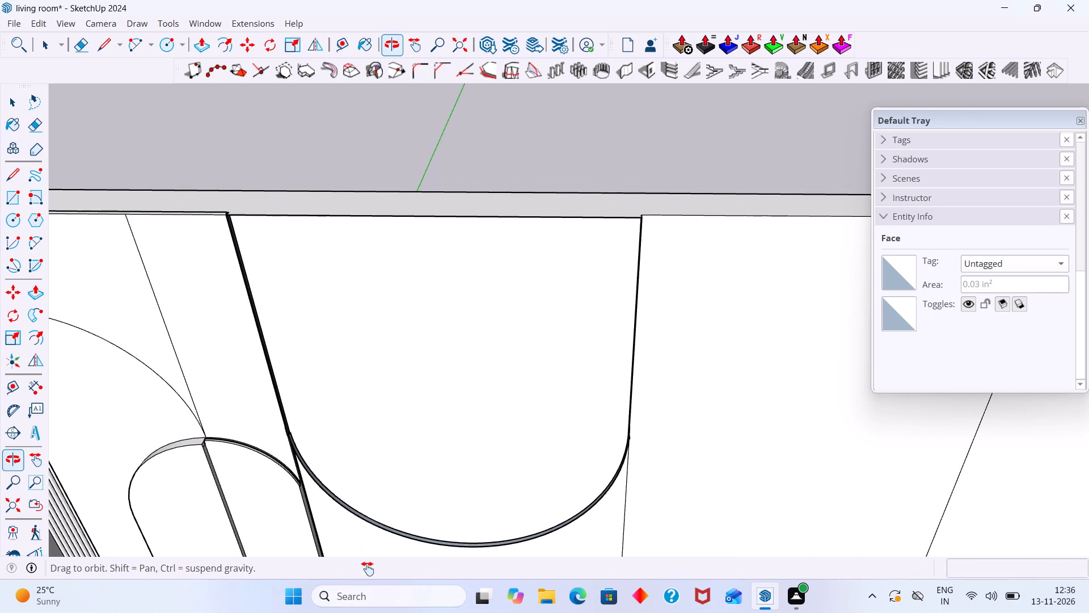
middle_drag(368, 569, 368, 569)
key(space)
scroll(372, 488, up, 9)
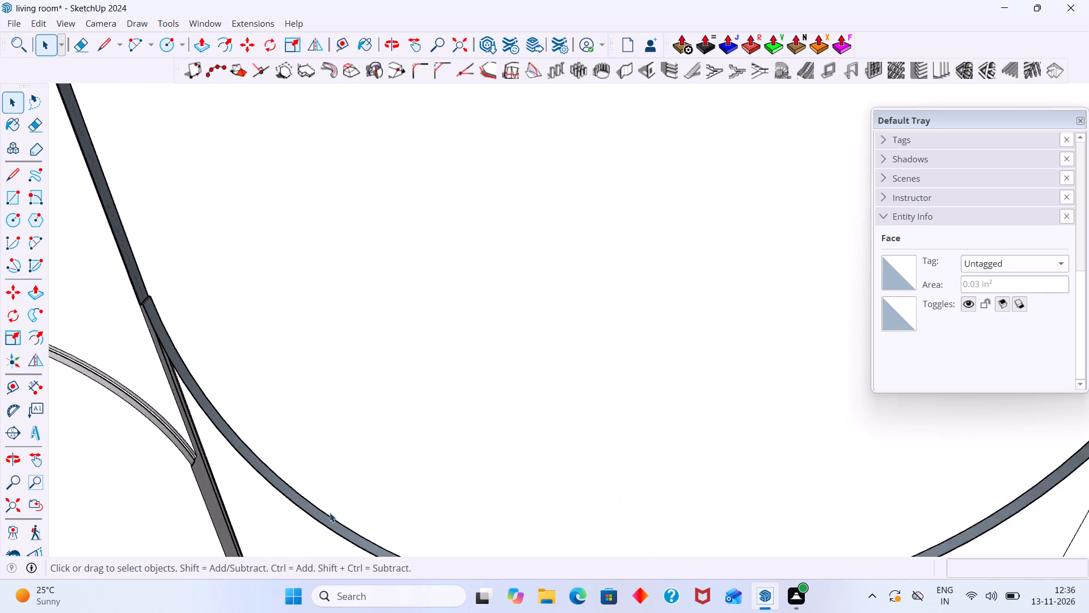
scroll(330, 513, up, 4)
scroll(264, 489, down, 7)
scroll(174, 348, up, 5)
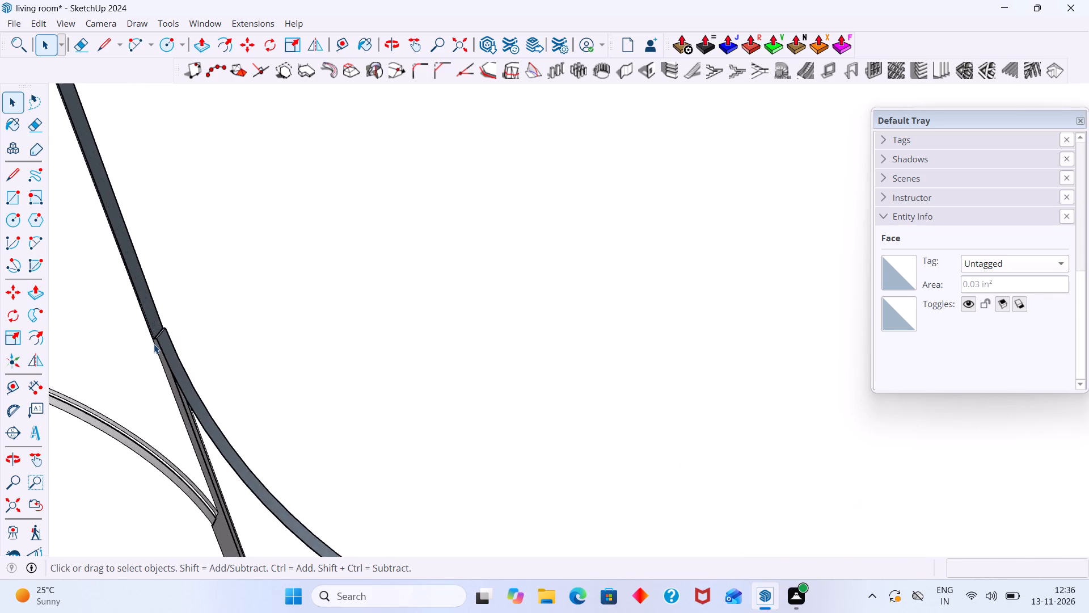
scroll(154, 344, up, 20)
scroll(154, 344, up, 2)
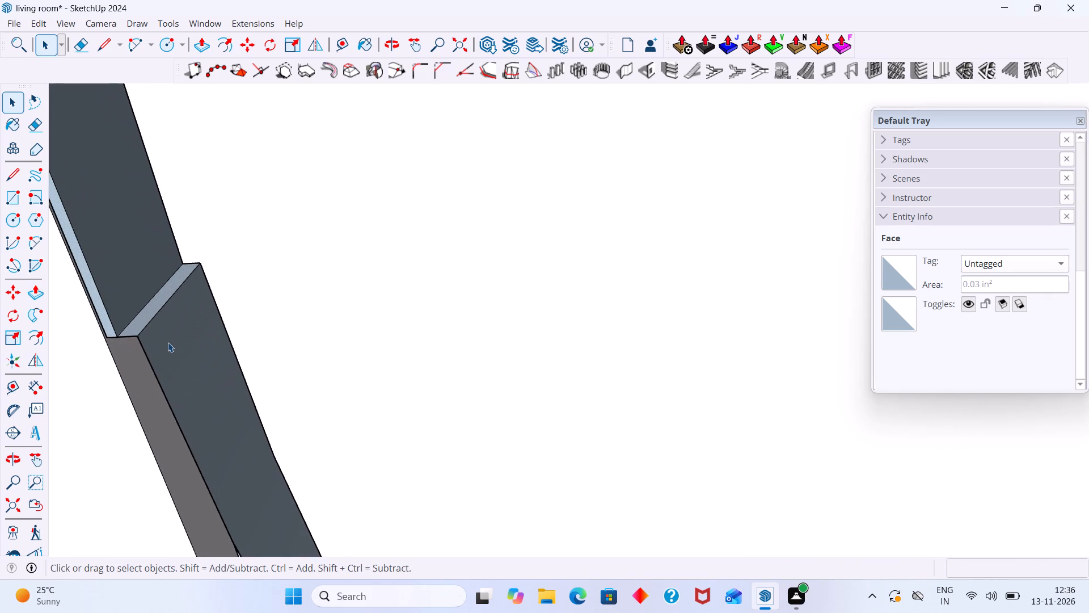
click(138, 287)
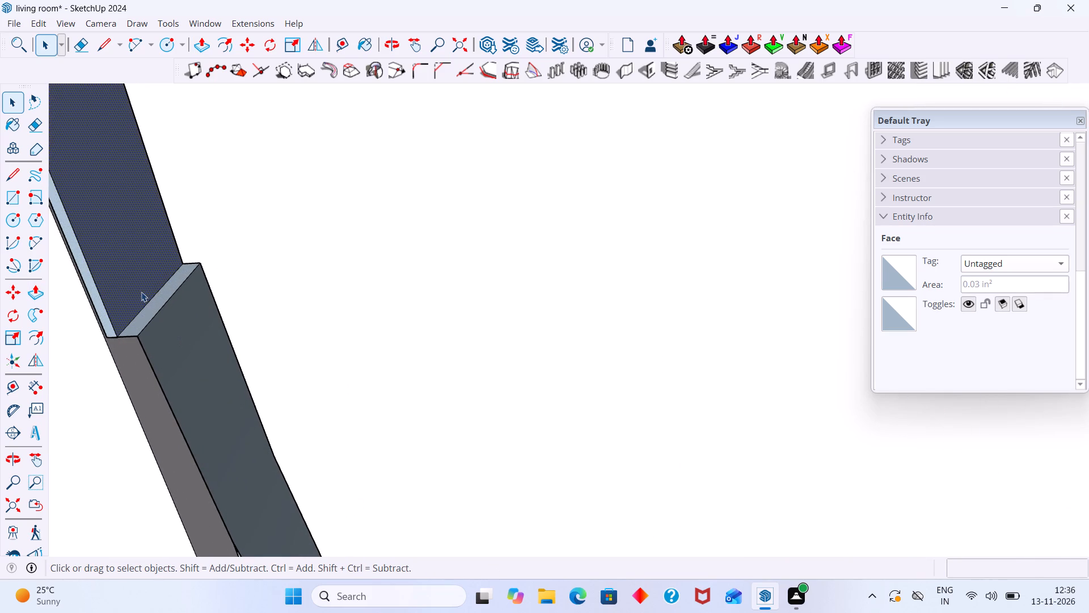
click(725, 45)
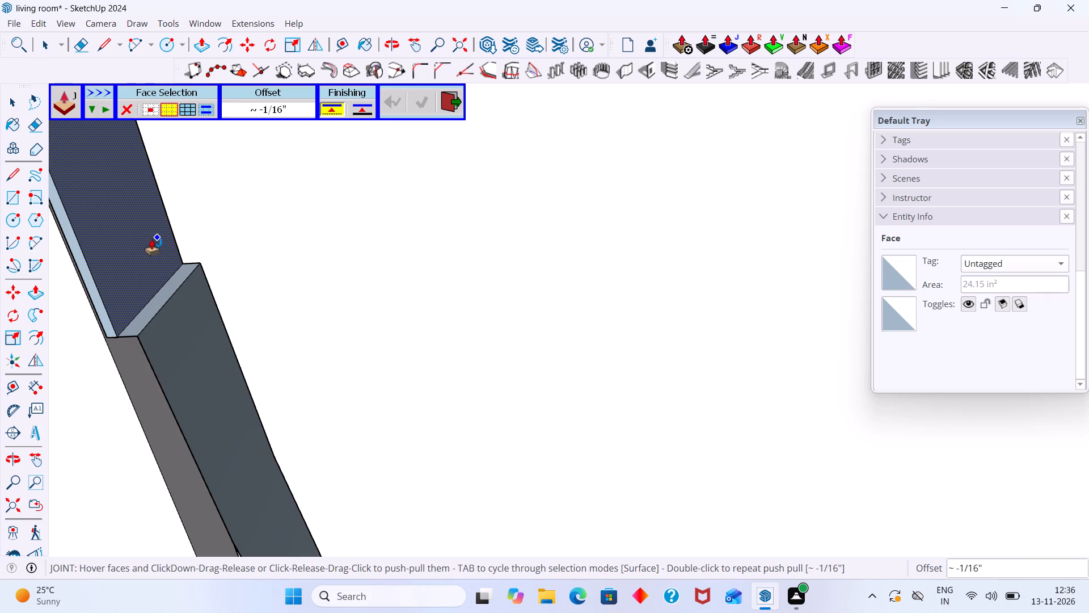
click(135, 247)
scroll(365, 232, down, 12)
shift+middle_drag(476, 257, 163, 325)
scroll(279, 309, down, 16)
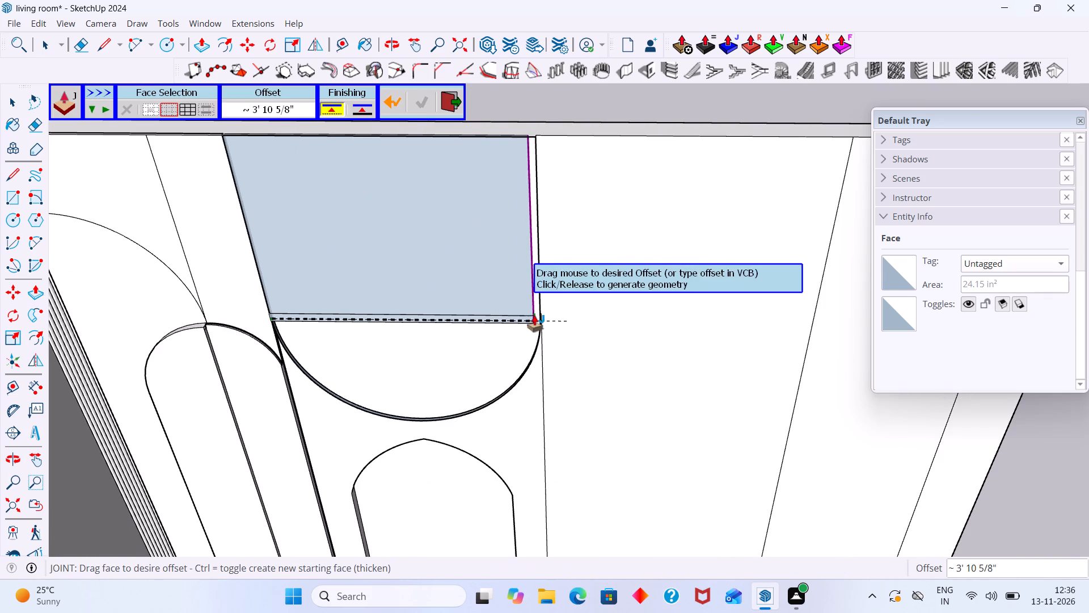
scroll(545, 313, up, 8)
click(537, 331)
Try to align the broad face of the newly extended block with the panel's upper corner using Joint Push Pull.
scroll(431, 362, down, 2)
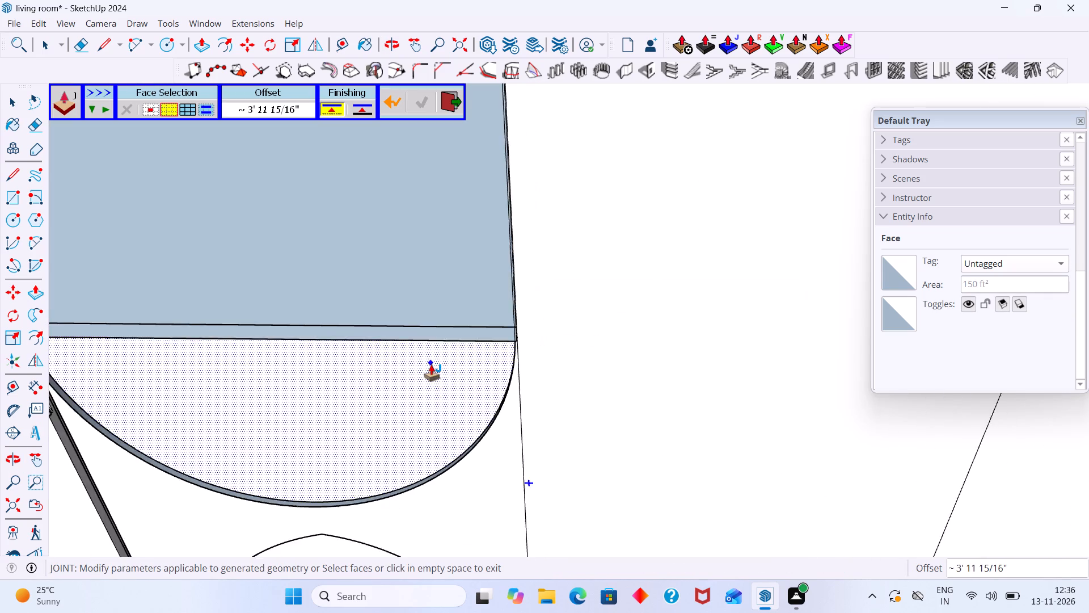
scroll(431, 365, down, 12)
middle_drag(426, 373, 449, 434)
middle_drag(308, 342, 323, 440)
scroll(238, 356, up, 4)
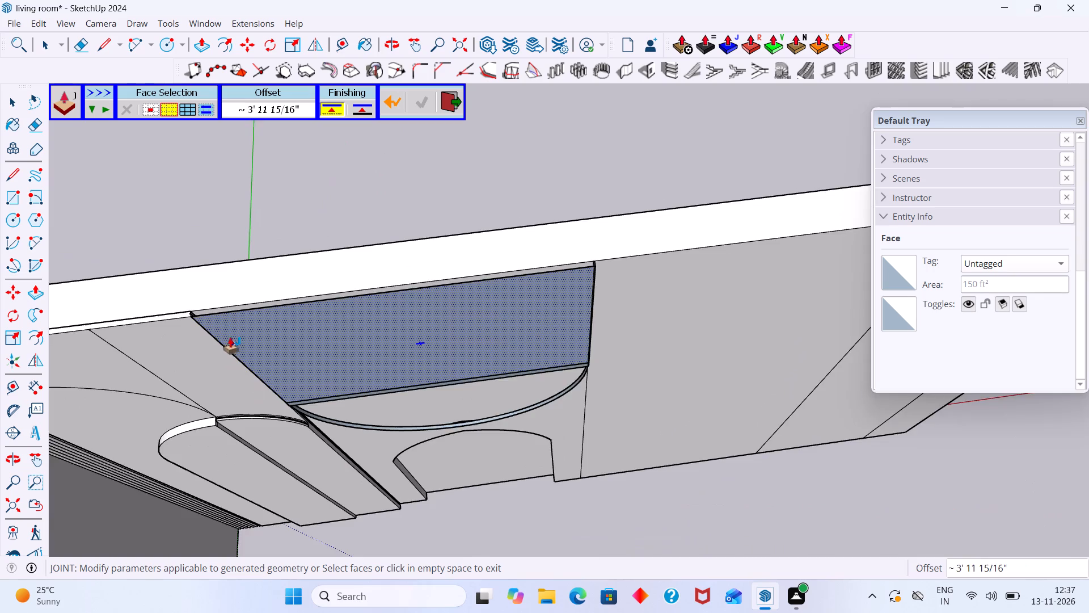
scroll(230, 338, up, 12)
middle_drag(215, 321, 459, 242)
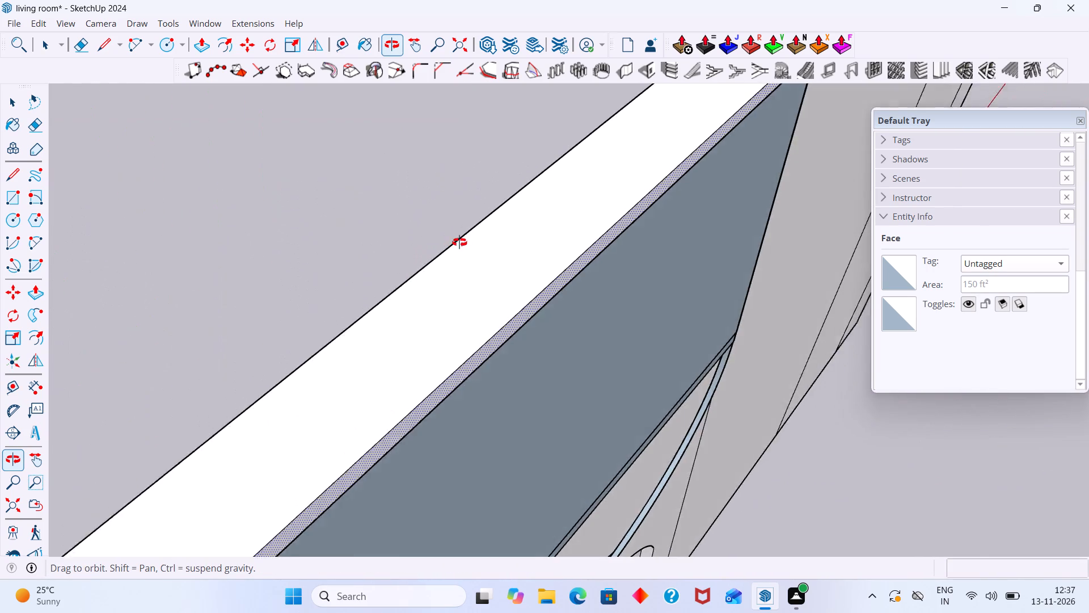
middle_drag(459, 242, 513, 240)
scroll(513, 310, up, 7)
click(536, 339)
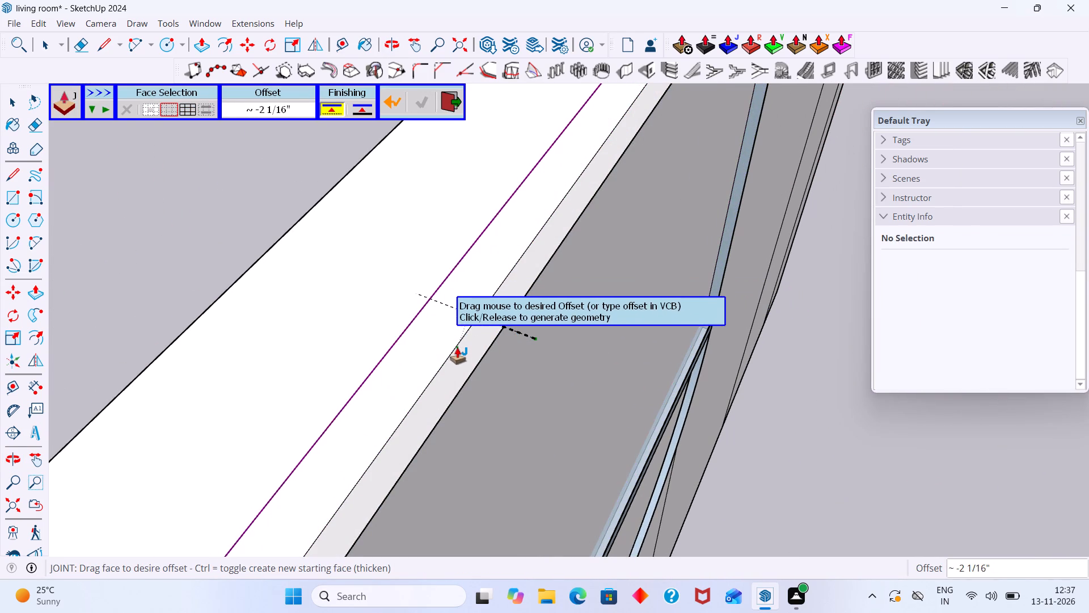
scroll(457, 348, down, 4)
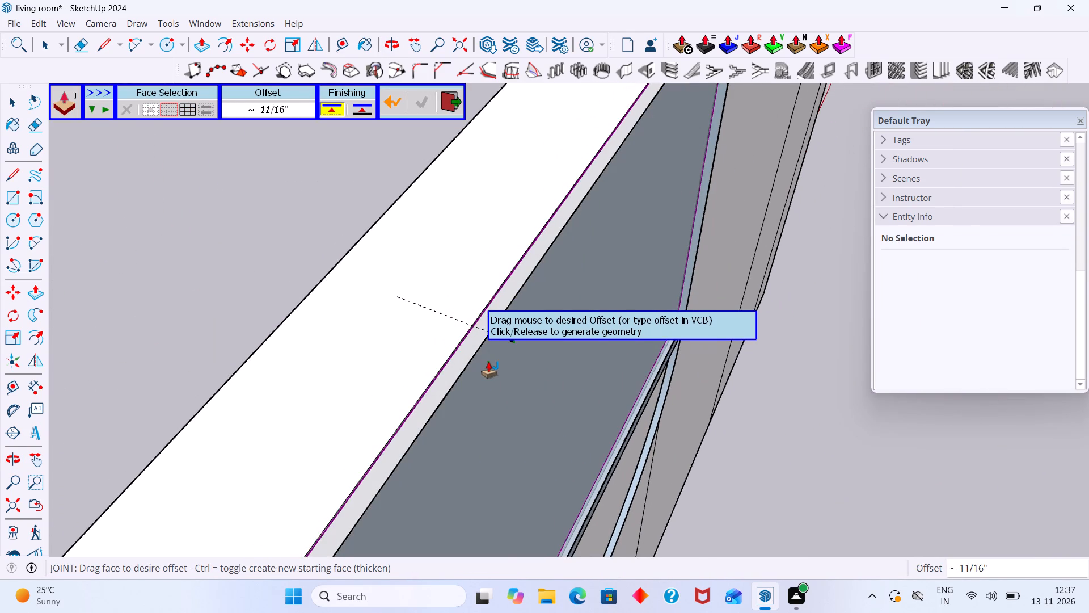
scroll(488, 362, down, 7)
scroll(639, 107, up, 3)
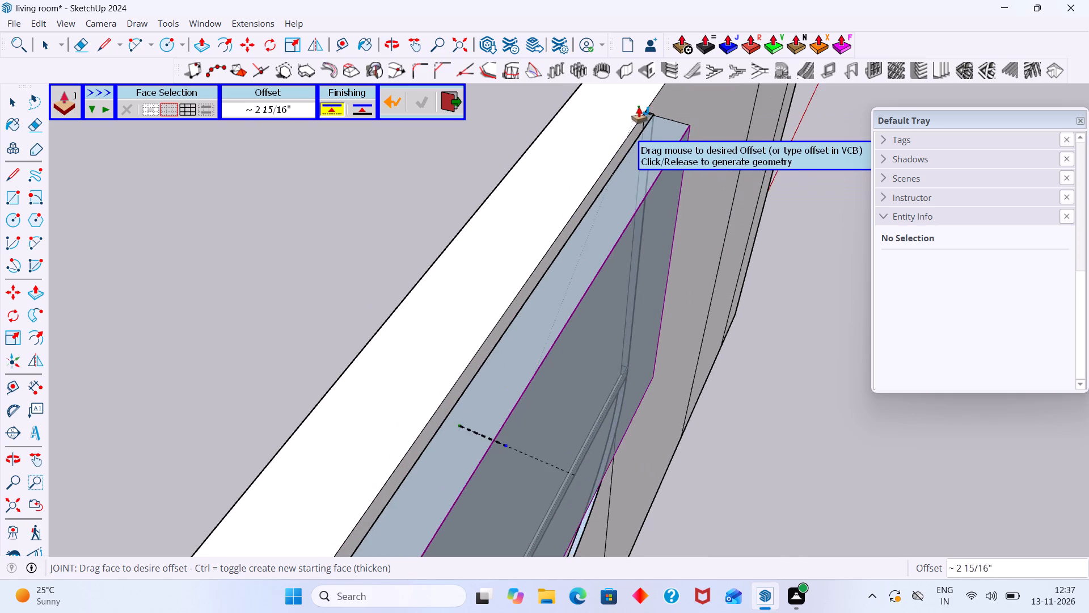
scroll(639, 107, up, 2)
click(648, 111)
Examine the extended block's lower edge and its junctions with the side strips and the panel's curved border.
key(space)
scroll(573, 272, up, 1)
scroll(566, 322, down, 8)
middle_drag(541, 345, 343, 305)
scroll(393, 308, down, 4)
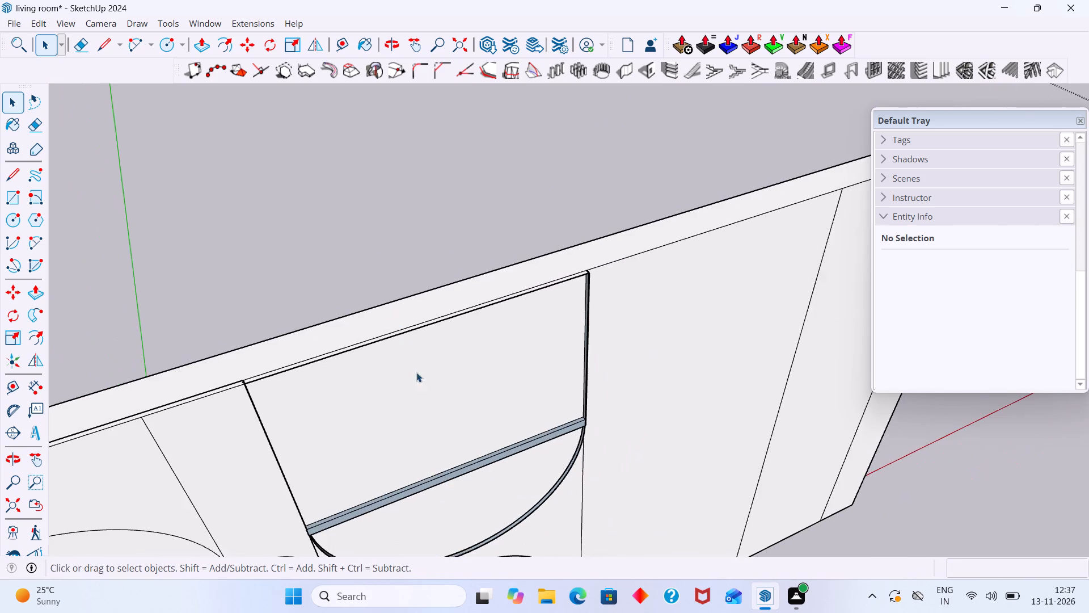
shift+middle_drag(416, 373, 389, 209)
scroll(316, 355, up, 13)
middle_drag(260, 389, 314, 329)
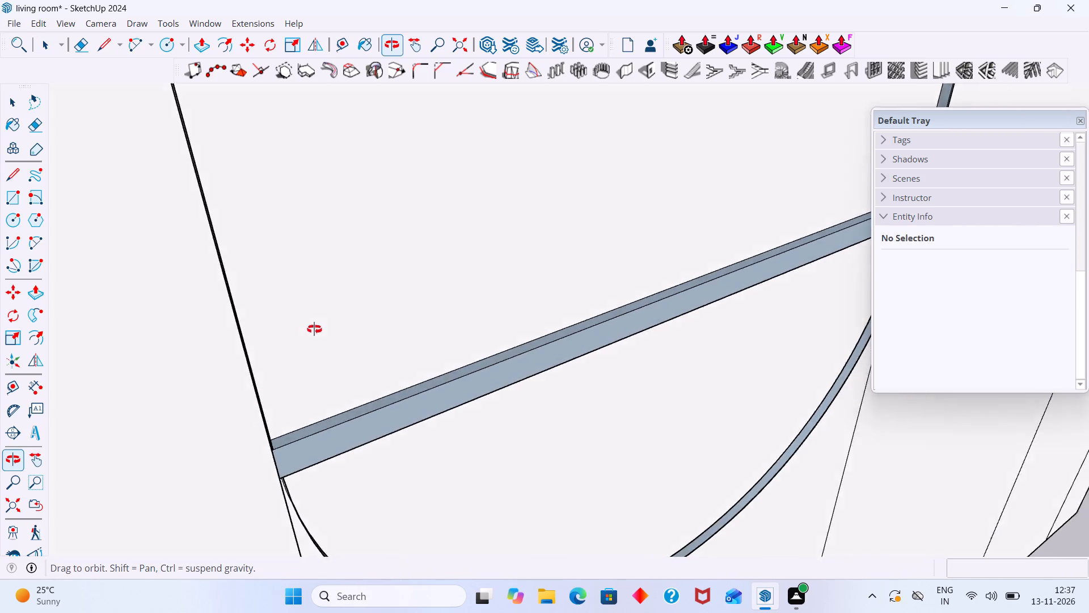
middle_drag(314, 329, 479, 254)
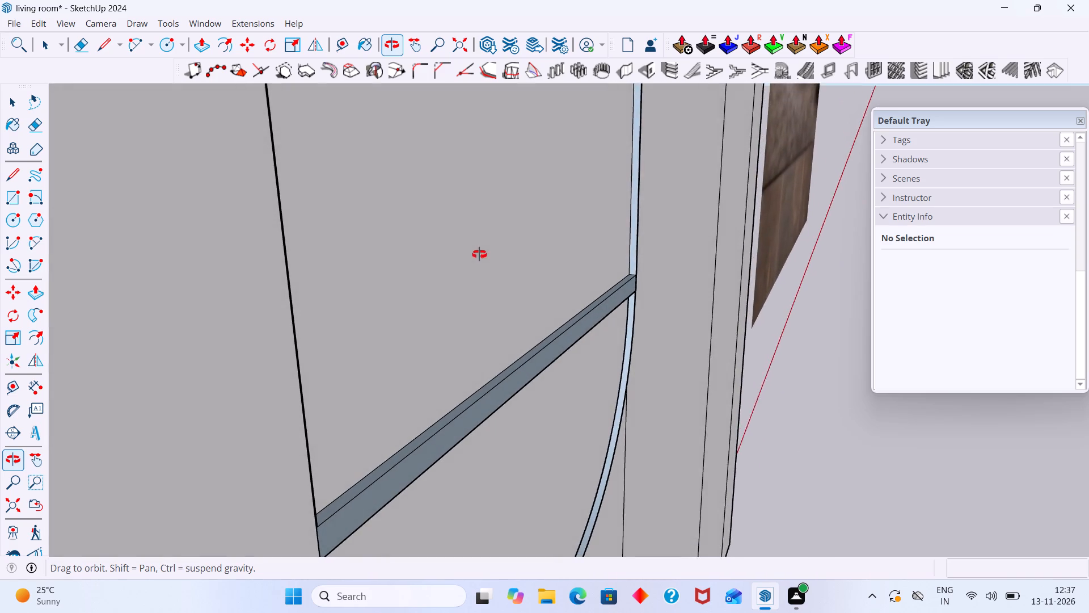
middle_drag(479, 254, 482, 246)
scroll(486, 289, down, 3)
middle_drag(468, 321, 226, 371)
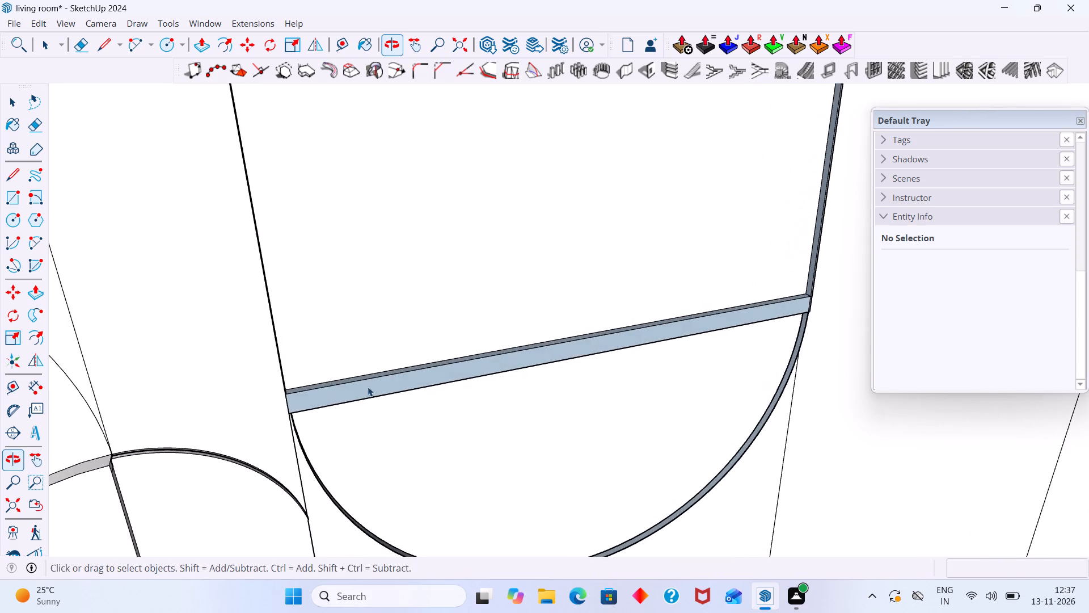
middle_drag(368, 385, 355, 326)
scroll(340, 377, up, 8)
middle_drag(307, 401, 331, 463)
scroll(322, 422, up, 2)
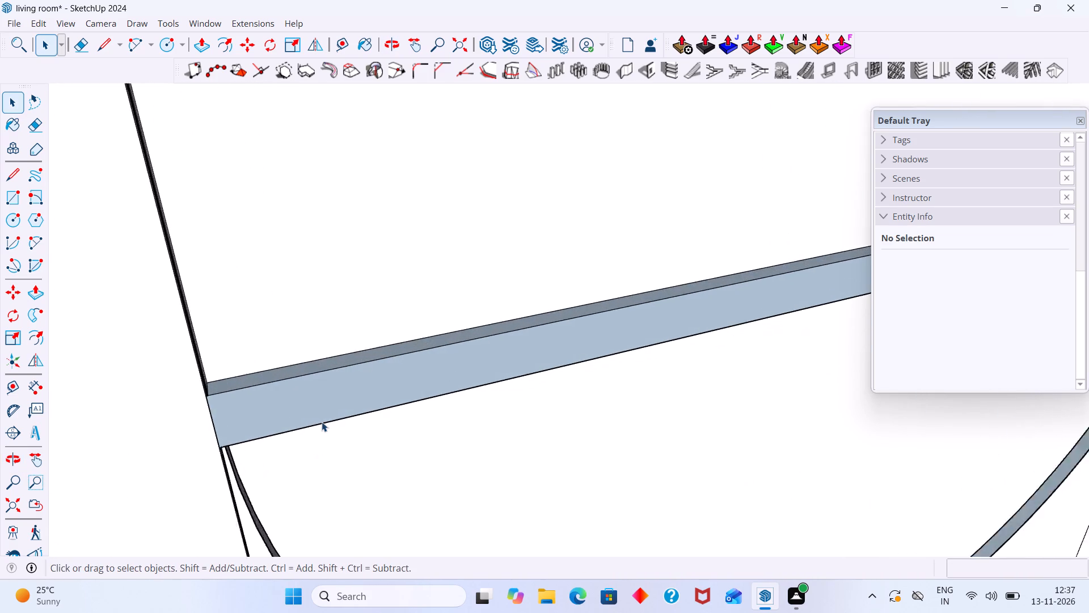
scroll(322, 422, up, 3)
scroll(318, 411, down, 5)
Undo the large round-bottomed panel's border work and the small arch, keeping only the panel's plain bottom arc on the wall.
key(ctrl+z)
key(ctrl+z)
key(ctrl+z)
key(ctrl+z)
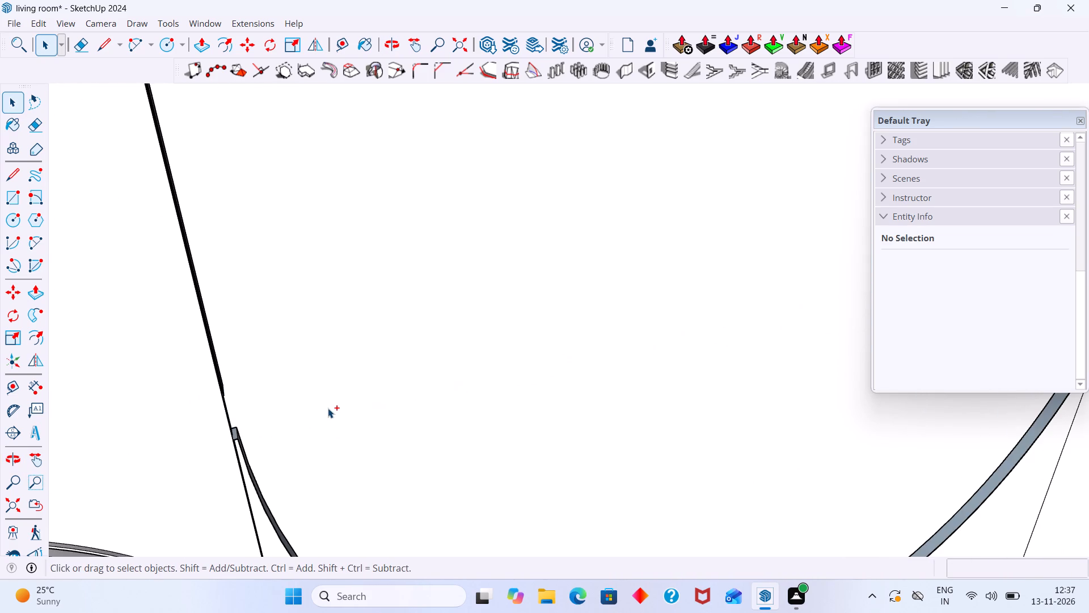
key(ctrl+z)
key(ctrl+z)
key(ctrl+z)
key(ctrl+z)
key(ctrl+z)
key(ctrl+z)
key(ctrl+z)
key(ctrl+z)
key(ctrl+z)
key(ctrl+z)
key(ctrl+z)
key(ctrl+z)
key(ctrl+z)
key(ctrl+z)
key(ctrl+z)
key(ctrl+z)
key(ctrl+z)
key(ctrl+z)
key(ctrl+z)
key(ctrl+z)
key(ctrl+z)
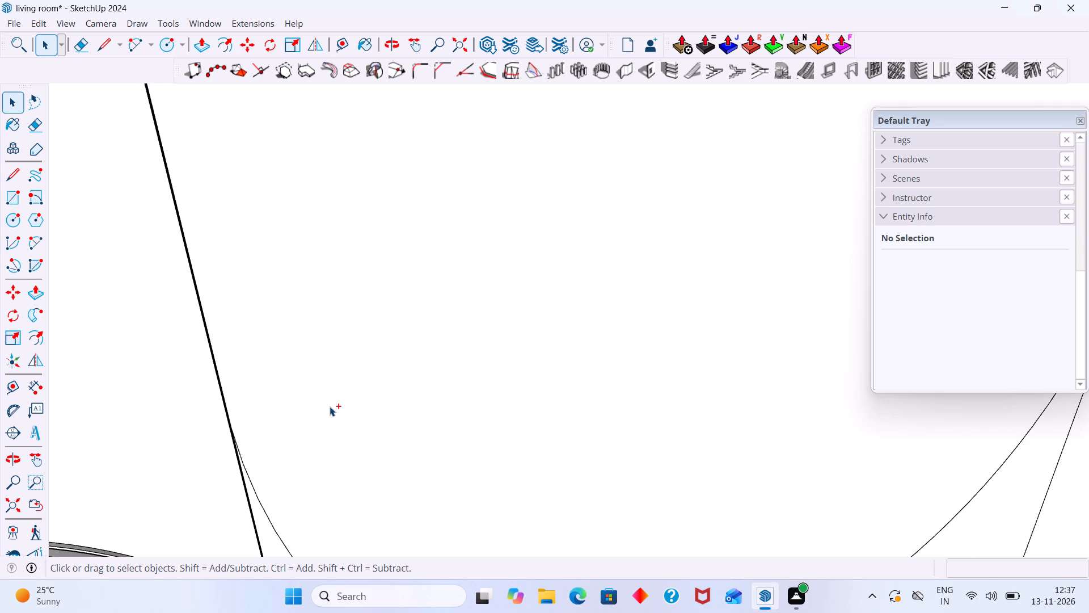
scroll(330, 406, down, 20)
scroll(330, 406, down, 5)
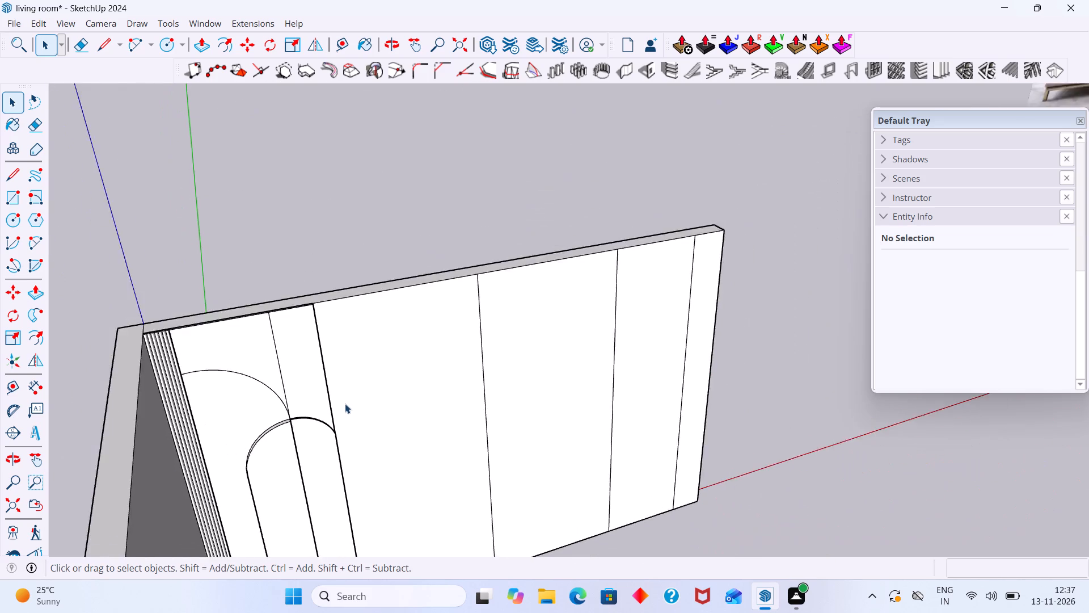
shift+middle_drag(344, 409, 311, 345)
key(ctrl+y)
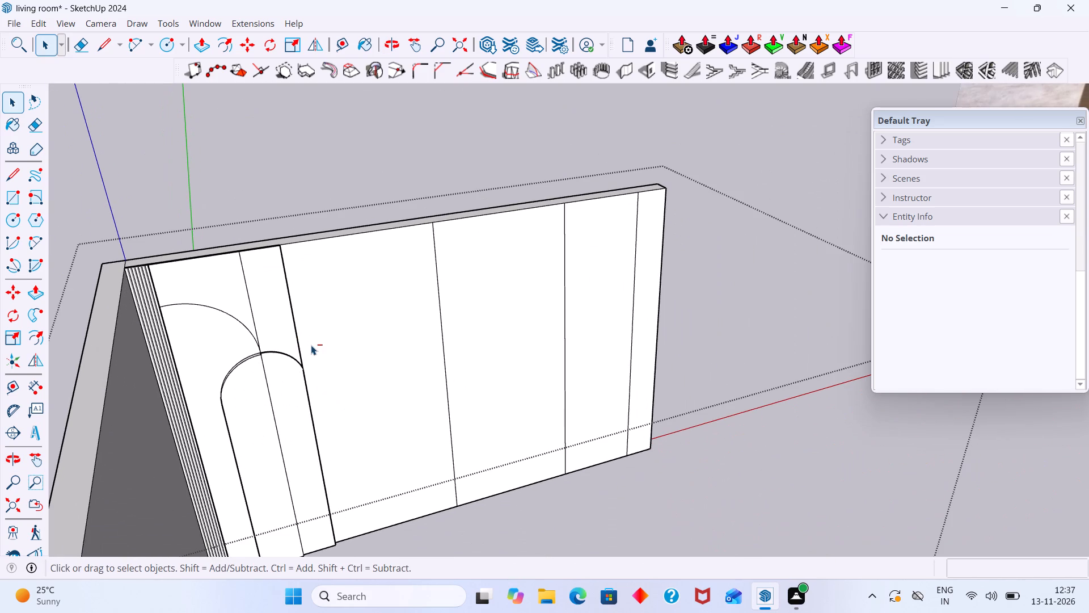
key(ctrl+y)
Set the large round-bottomed panel's bottom arc to 30 segments.
key(space)
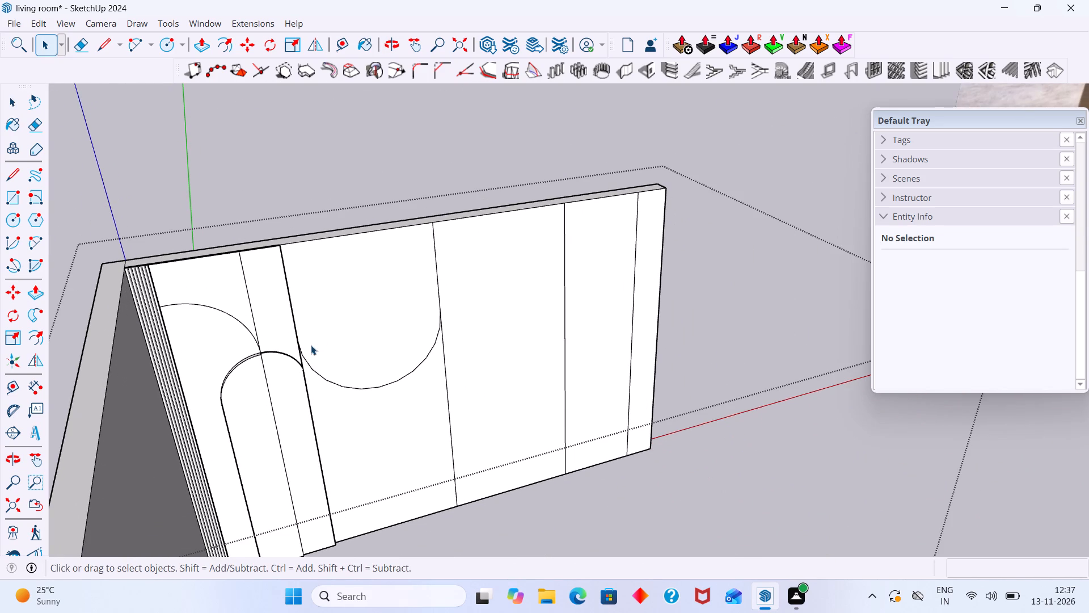
click(311, 345)
scroll(320, 355, up, 5)
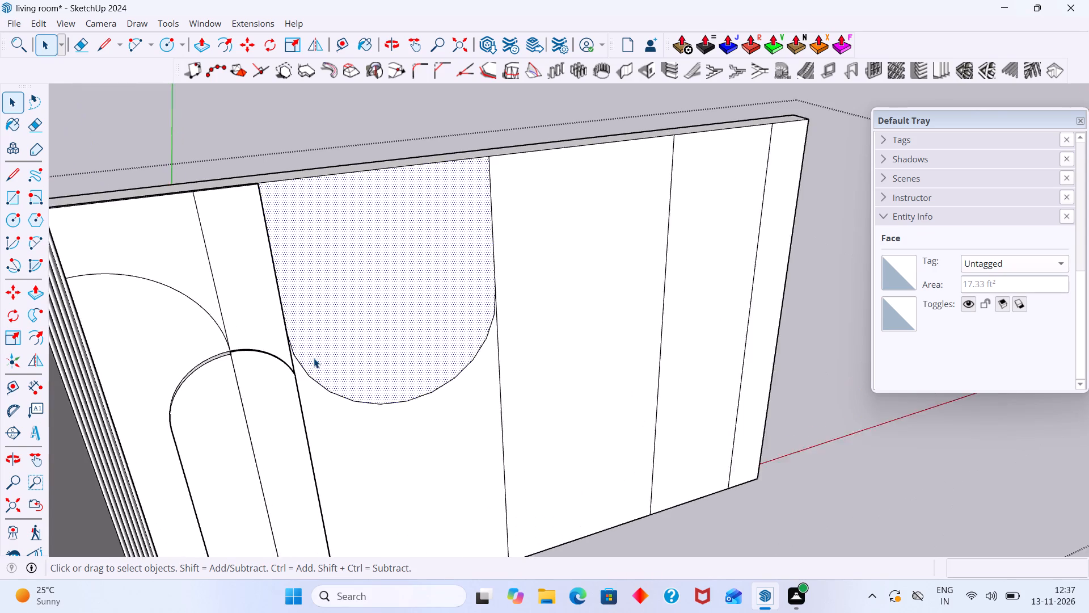
scroll(311, 365, up, 1)
middle_drag(311, 367, 345, 374)
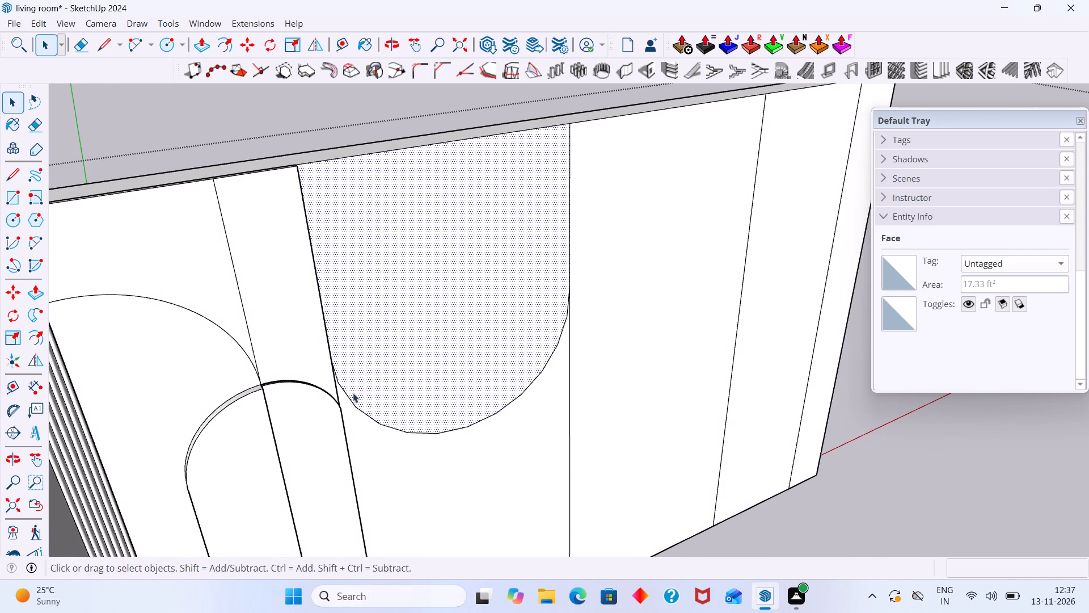
click(352, 401)
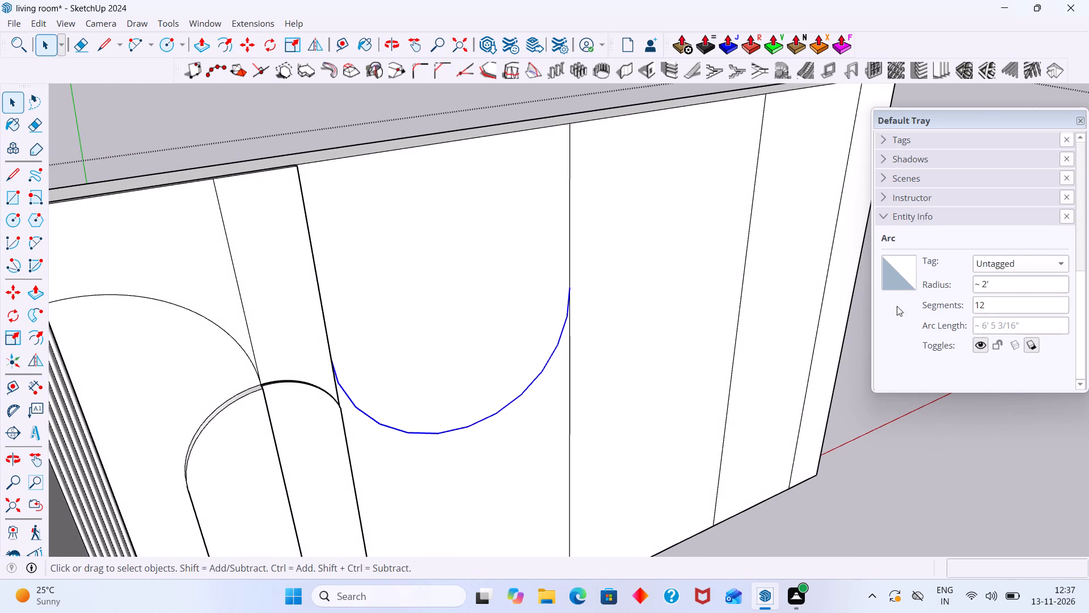
click(989, 300)
key(BackSpace)
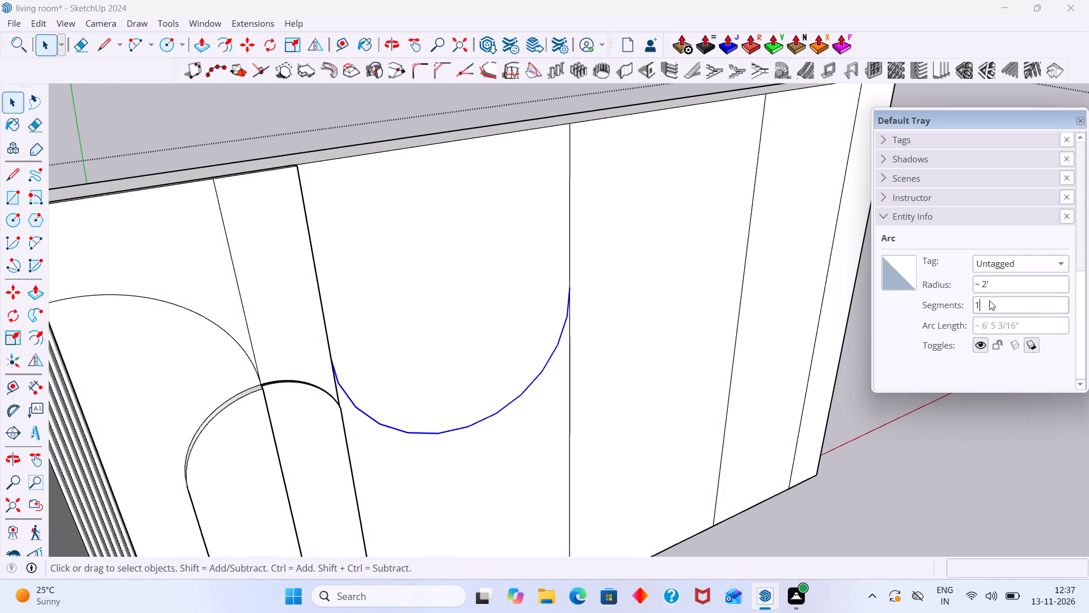
key(BackSpace)
text(30)
key(Return)
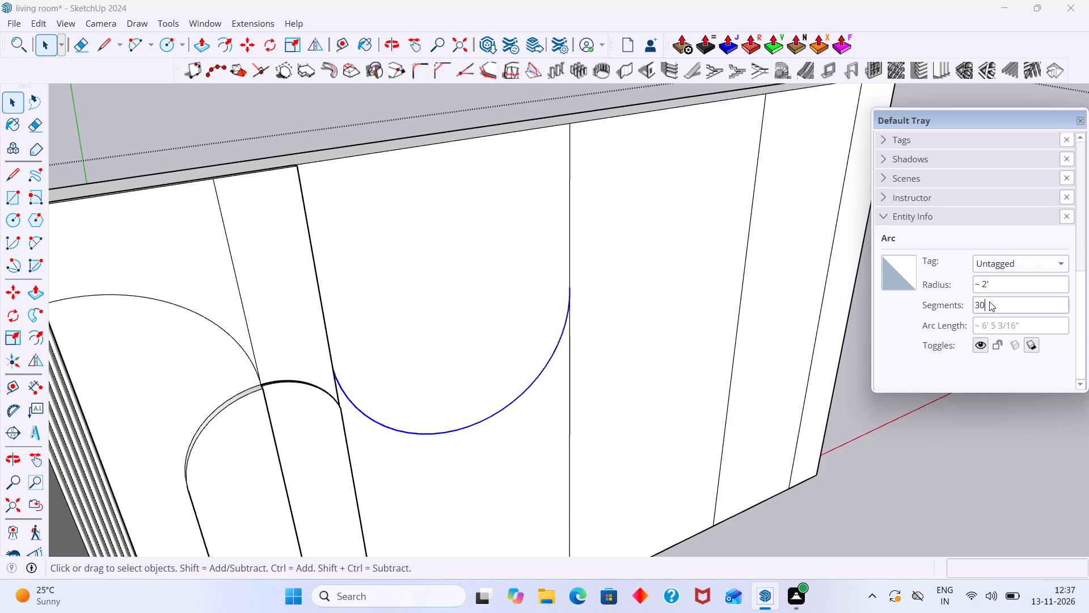
Push/Pull the large round-bottomed panel's face outward about 11/16" to align with the adjacent raised strip's upper corner.
double_click(463, 370)
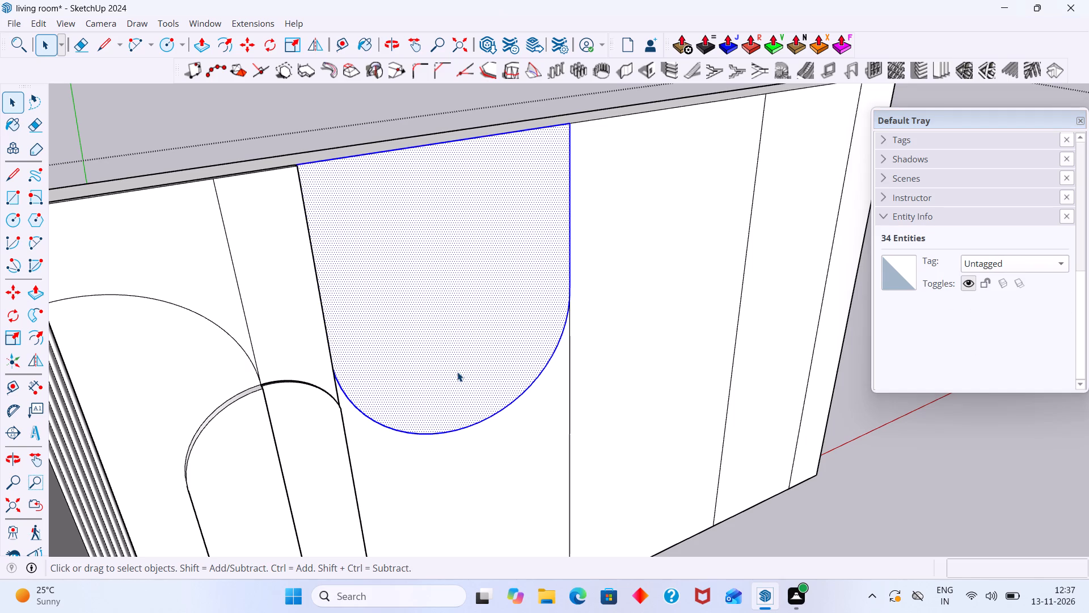
key(p)
click(455, 371)
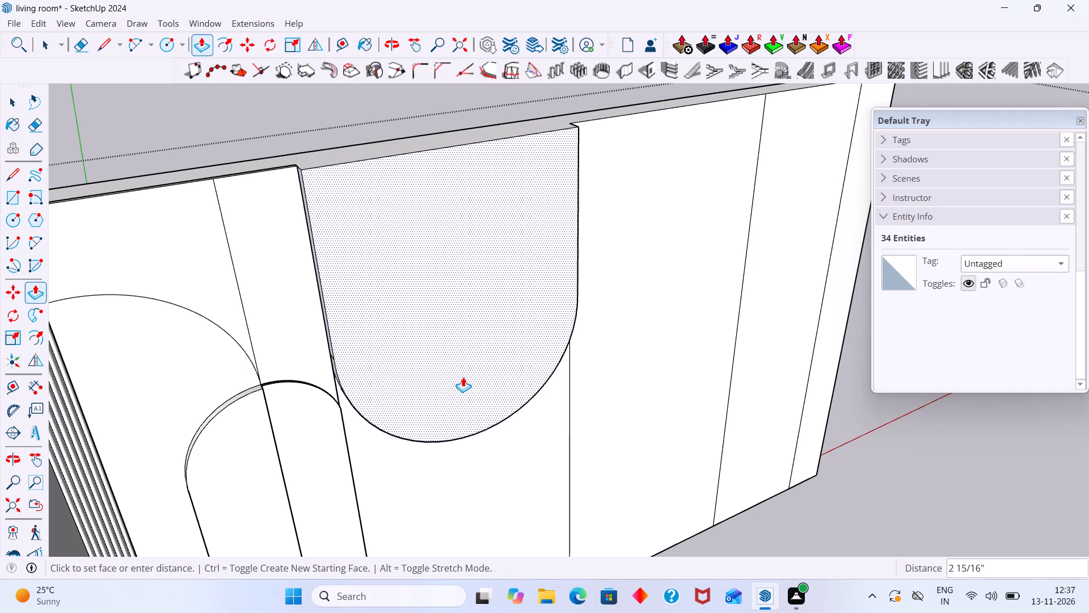
middle_drag(463, 377, 528, 425)
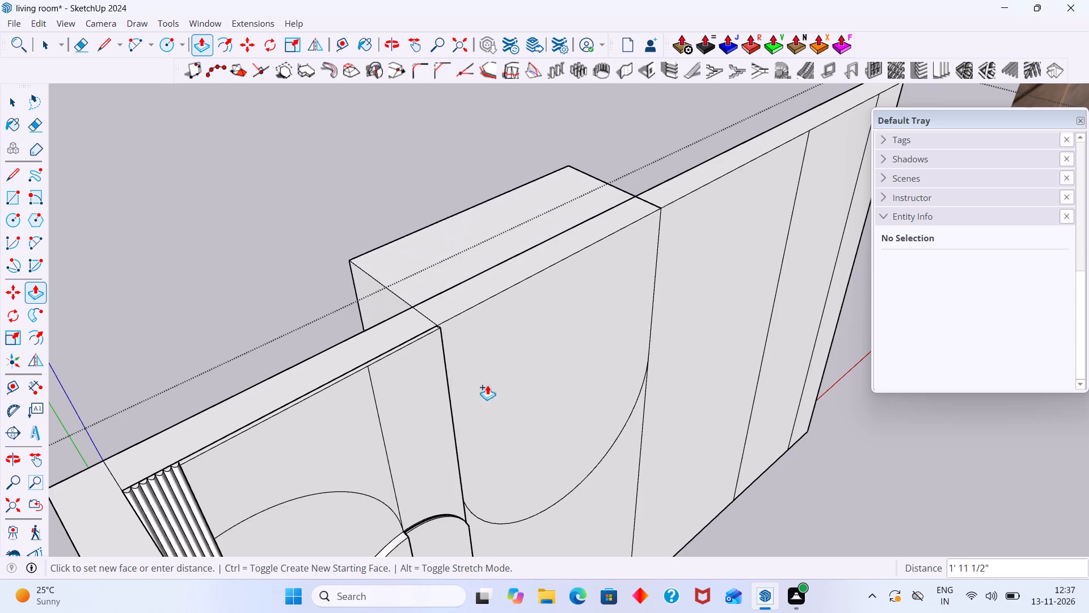
scroll(444, 329, up, 8)
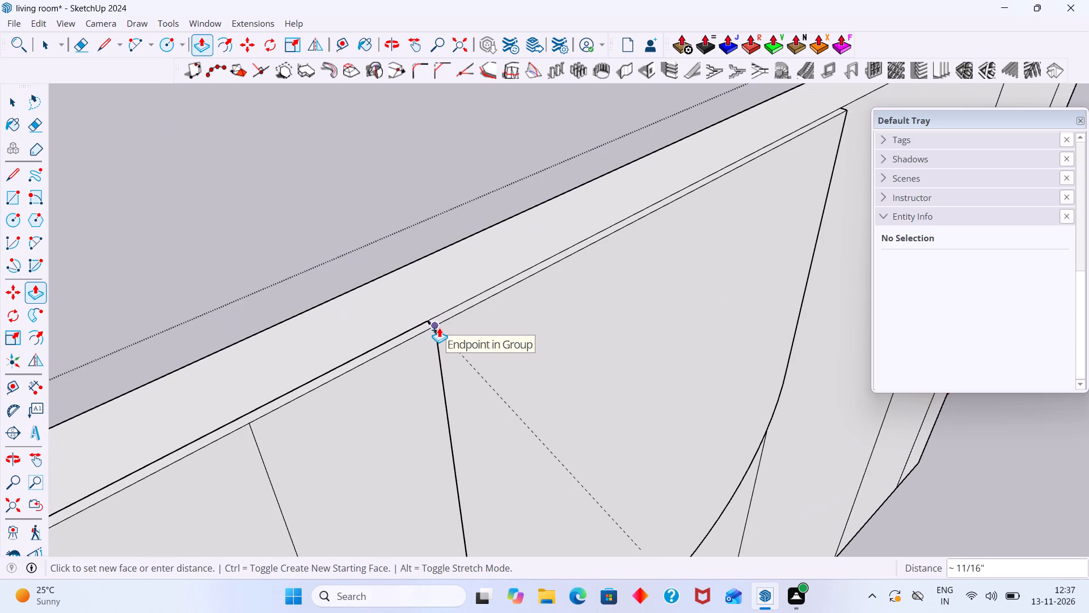
click(439, 328)
key(space)
Examine the raised panel's upper corner and curved bottom edge, and compare the whole wall with the reference image.
scroll(427, 326, up, 2)
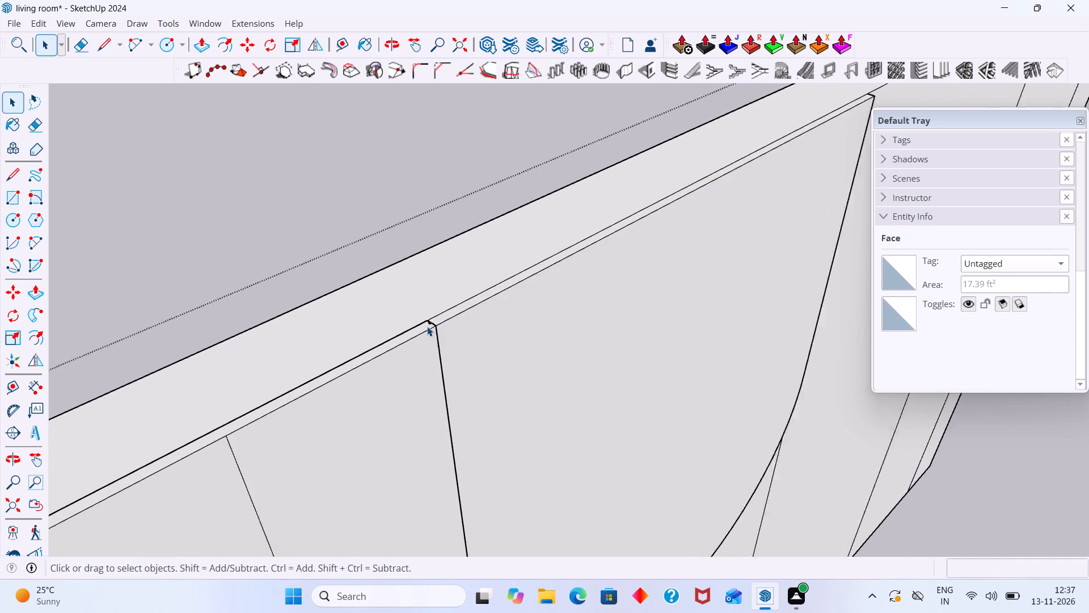
scroll(427, 326, up, 11)
scroll(432, 318, down, 20)
scroll(432, 318, down, 8)
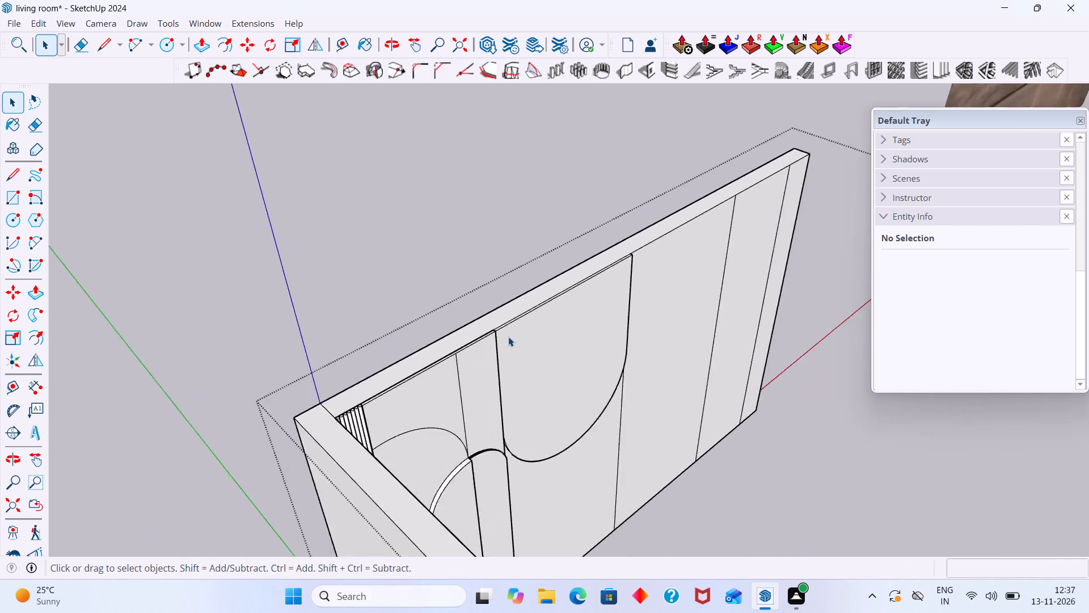
scroll(508, 337, down, 4)
middle_drag(551, 426, 468, 349)
scroll(467, 376, up, 8)
middle_drag(445, 366, 445, 275)
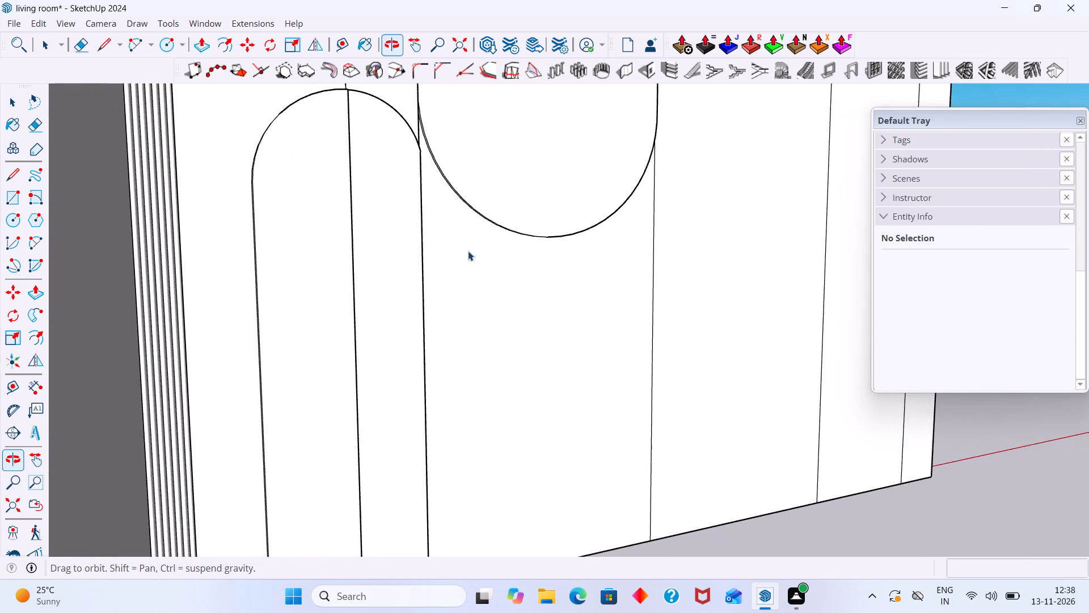
scroll(531, 205, up, 10)
middle_drag(479, 233, 543, 138)
scroll(510, 246, down, 4)
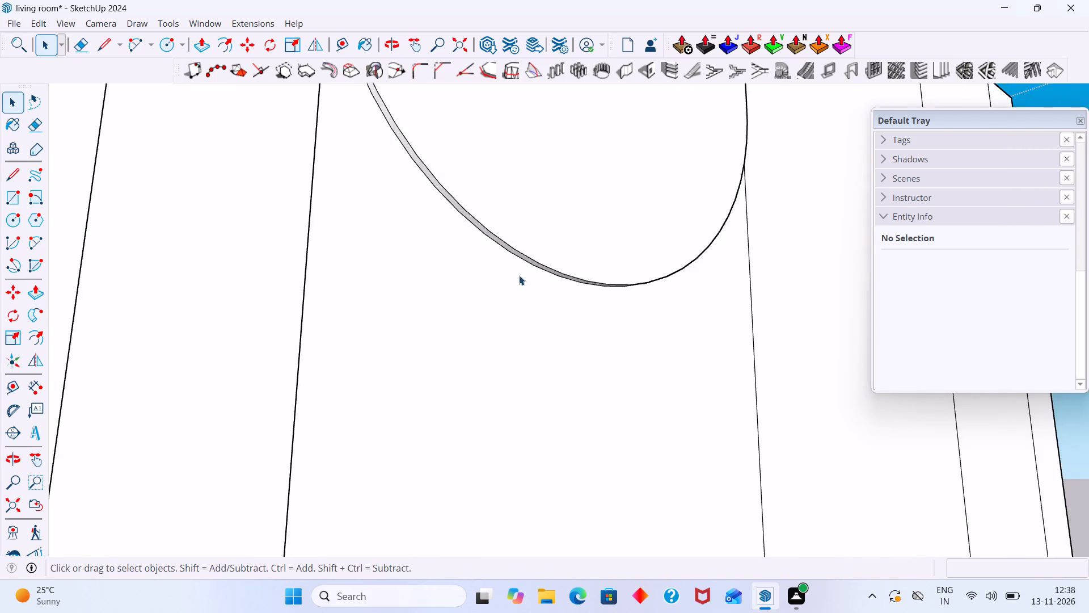
scroll(519, 275, down, 13)
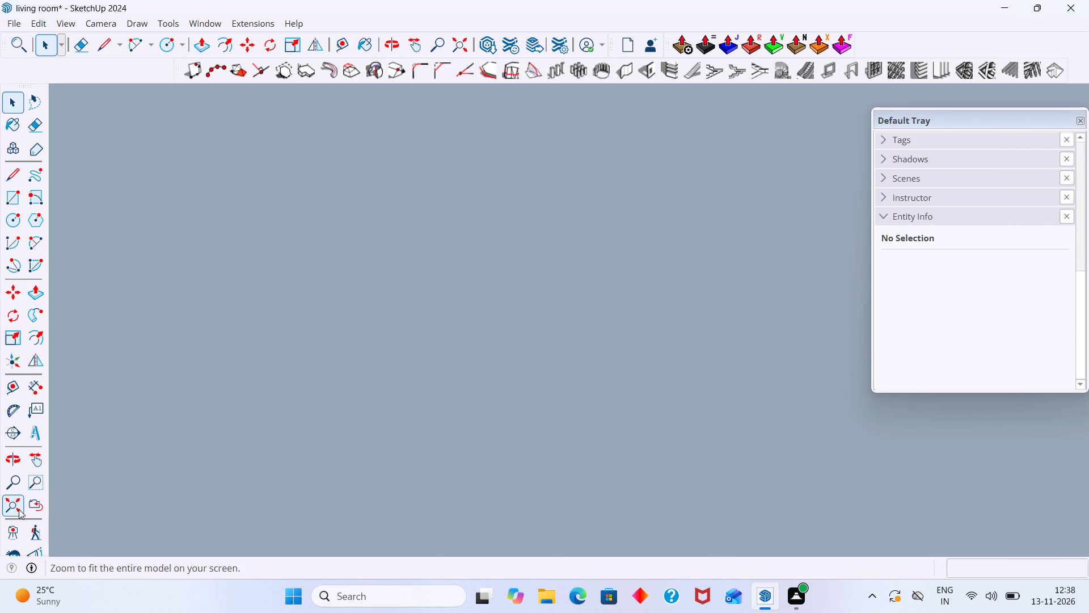
click(19, 509)
scroll(231, 460, down, 4)
middle_drag(506, 408, 208, 515)
scroll(388, 457, down, 2)
middle_drag(419, 467, 395, 452)
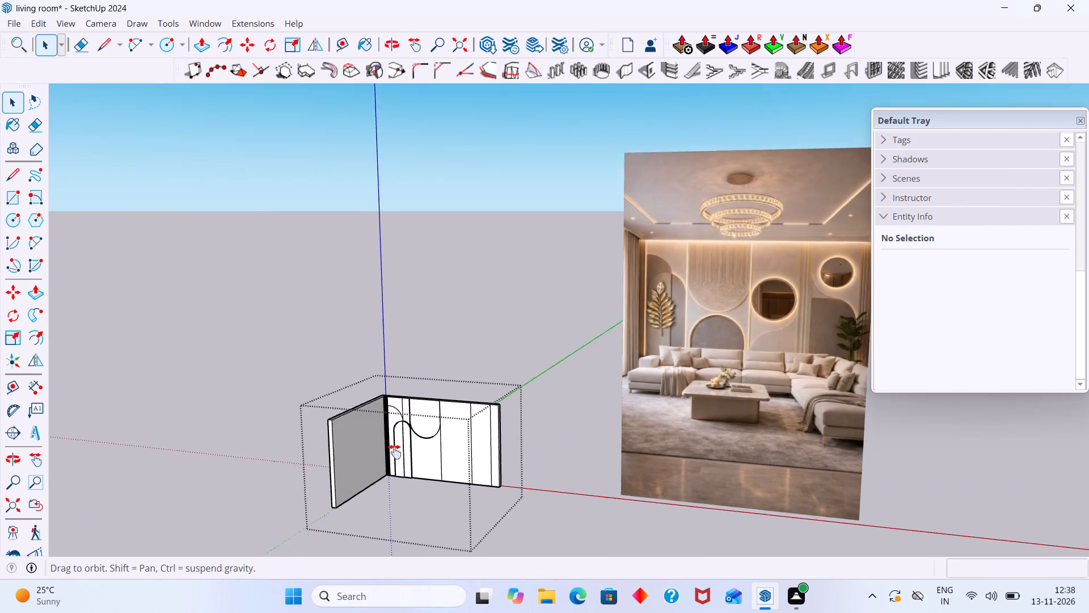
middle_drag(395, 452, 254, 414)
middle_drag(304, 440, 358, 453)
scroll(167, 481, up, 7)
middle_drag(195, 476, 259, 486)
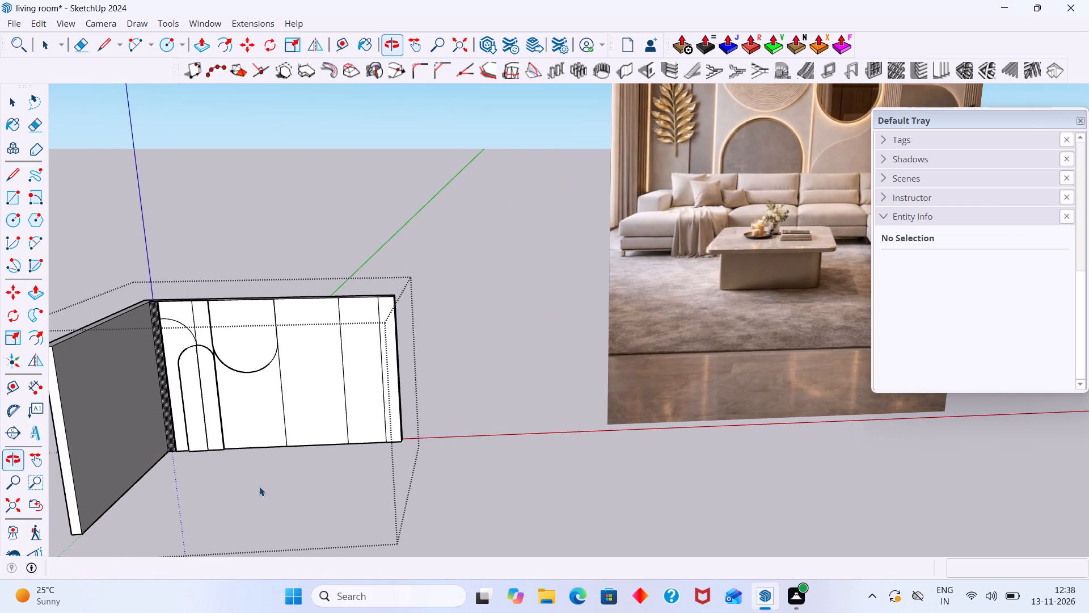
scroll(258, 481, down, 2)
Draw a vertical line about 3' 3" up from the wall's bottom edge, beside the tall arch strip, below the round-bottomed panel.
double_click(248, 439)
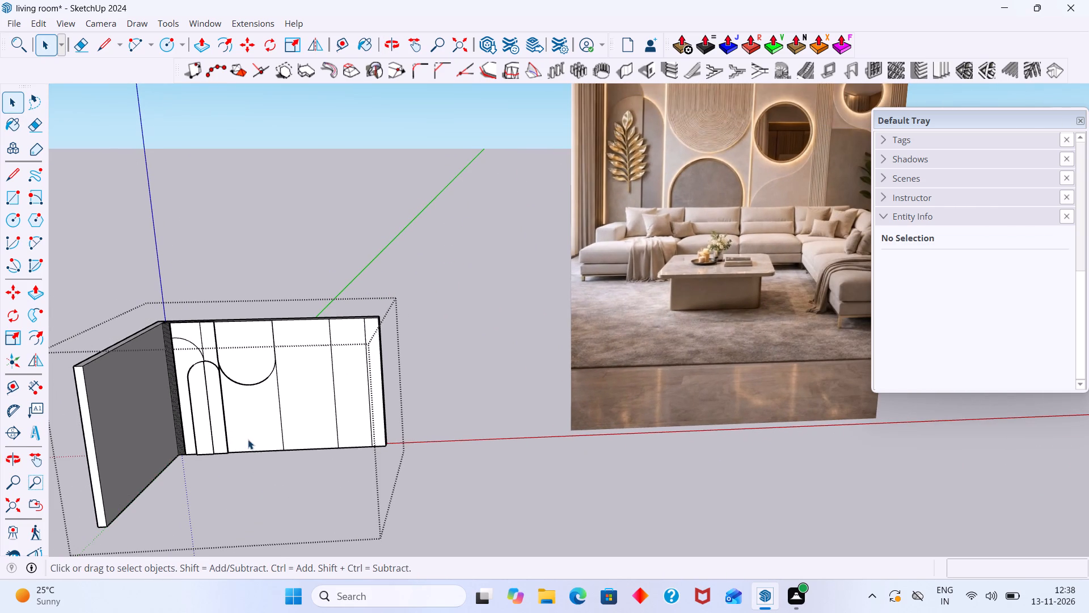
click(245, 438)
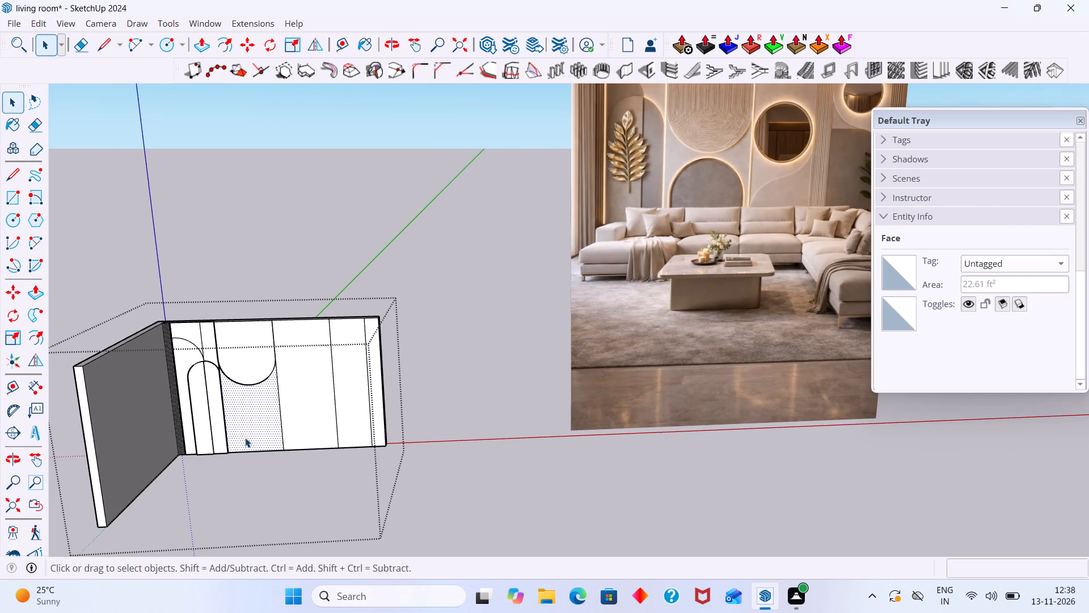
key(l)
scroll(237, 450, up, 5)
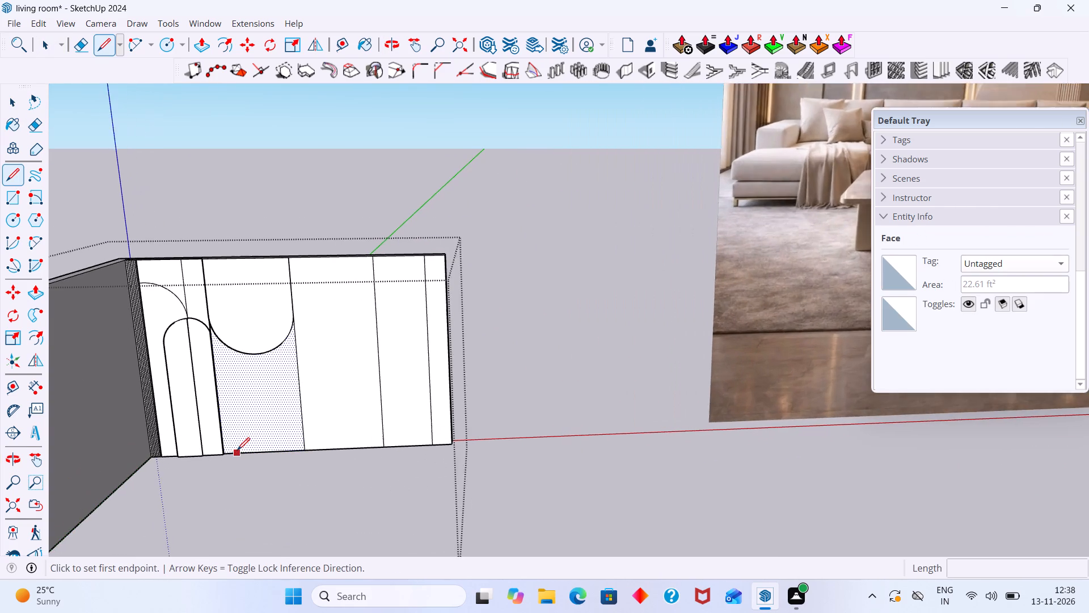
scroll(235, 451, down, 5)
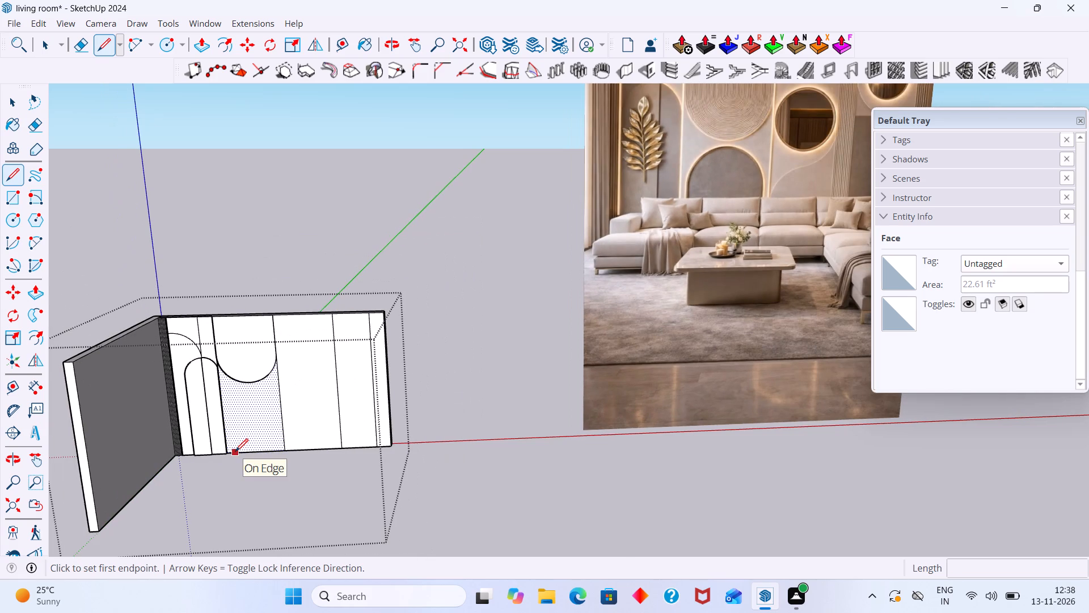
click(235, 451)
key(Escape)
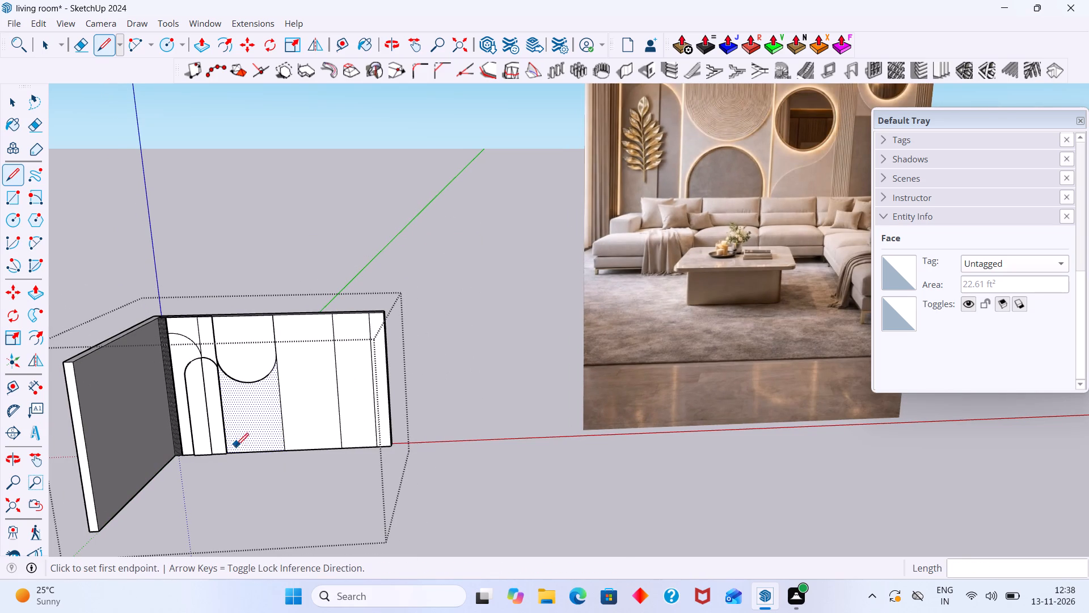
scroll(236, 455, up, 13)
click(230, 448)
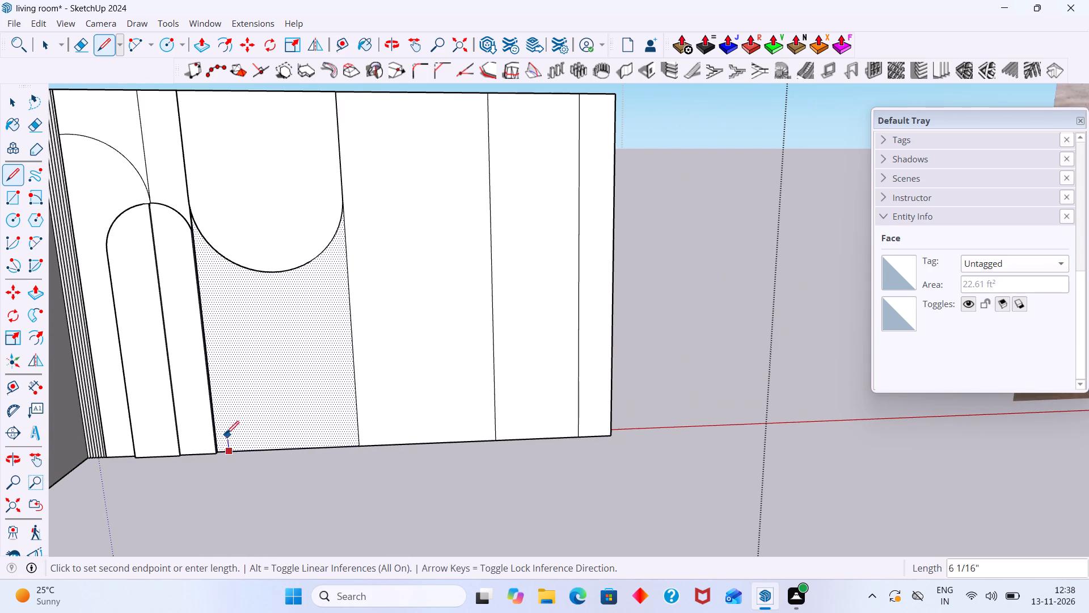
click(214, 344)
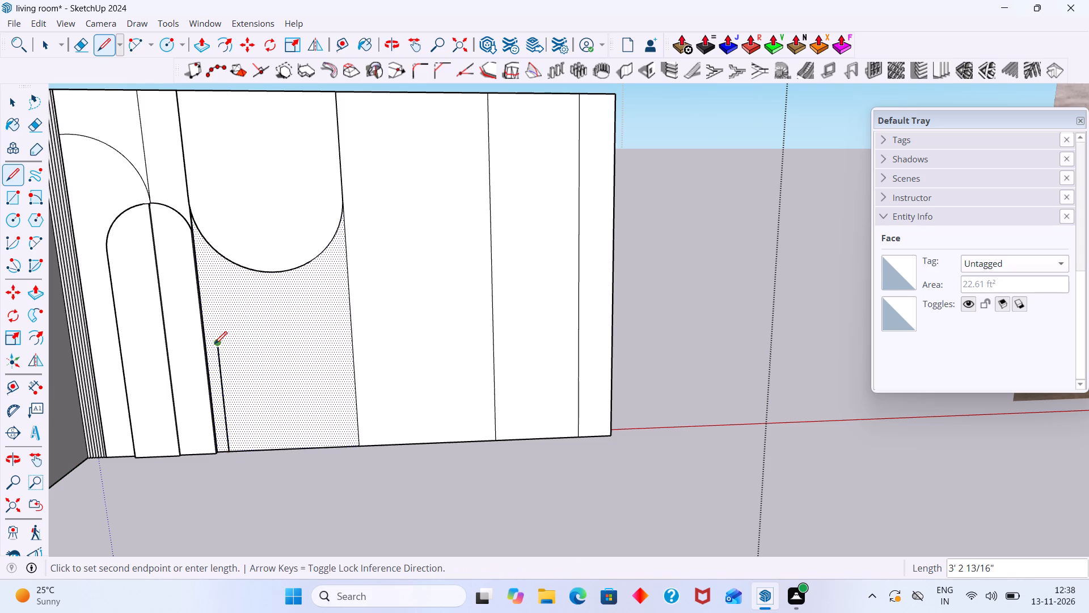
key(space)
Copy the vertical line about 3' 4" along the wall, placing it just inside the panel's opposite side line.
click(223, 391)
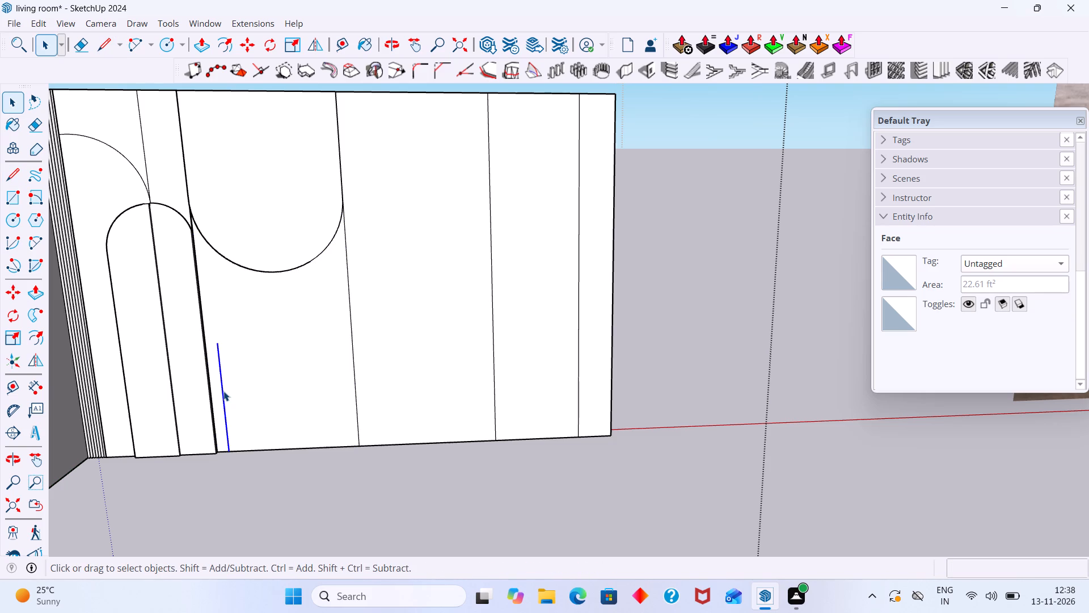
key(m)
click(223, 391)
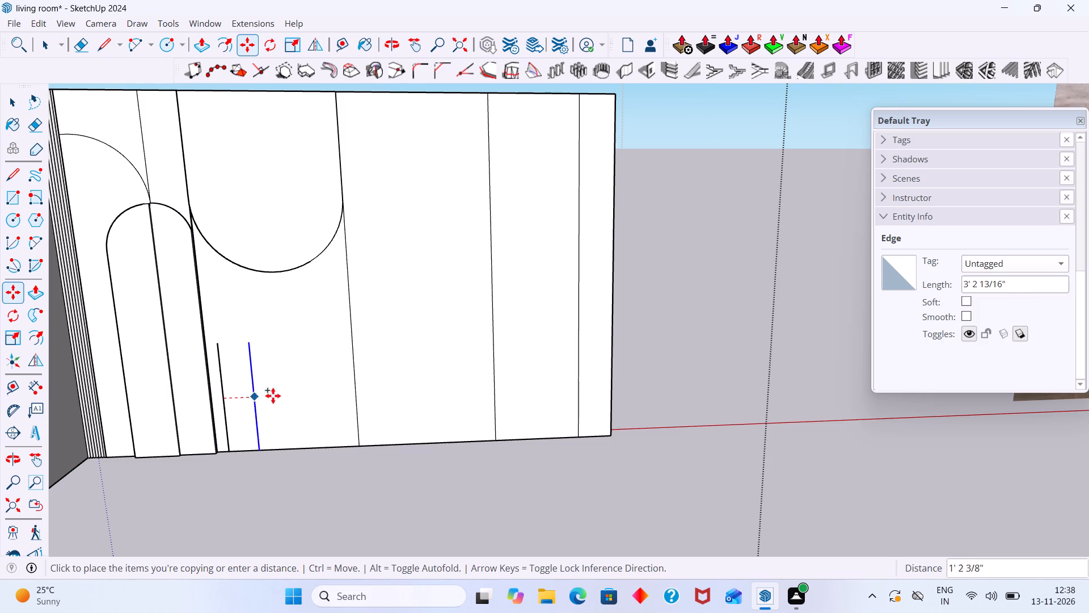
click(344, 391)
key(space)
click(402, 487)
scroll(351, 460, down, 4)
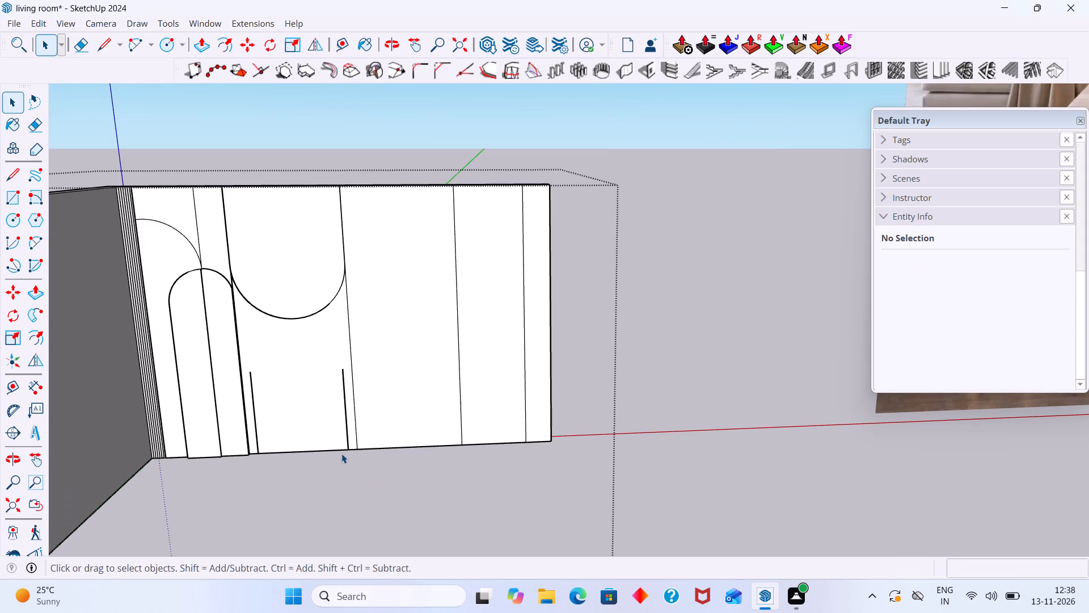
Join the upper ends of the two vertical lines with a half-circle arc bulging upward about 1' 8".
key(a)
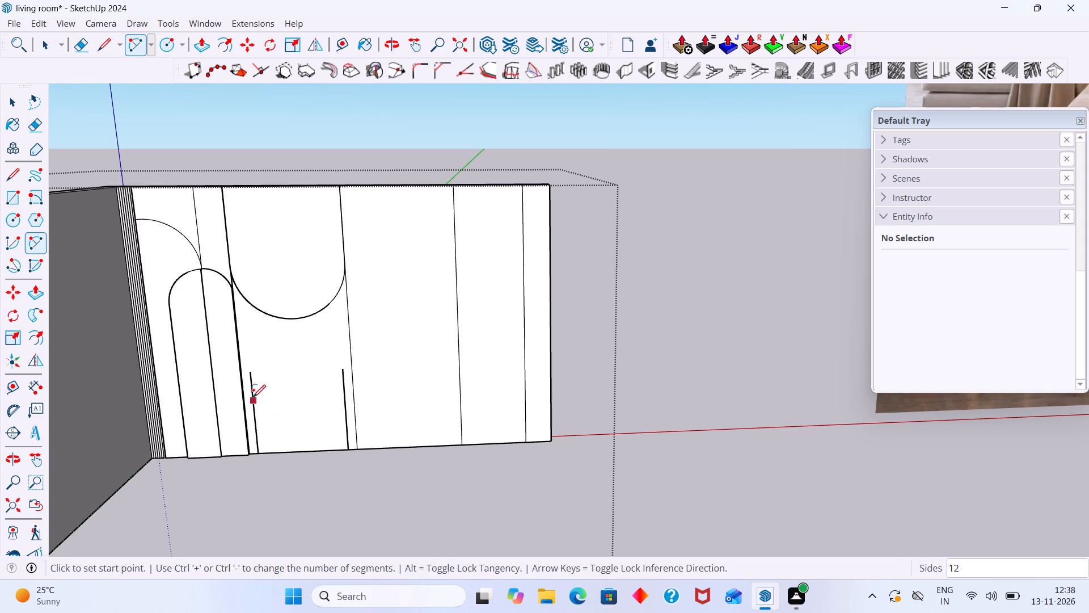
click(251, 376)
click(341, 370)
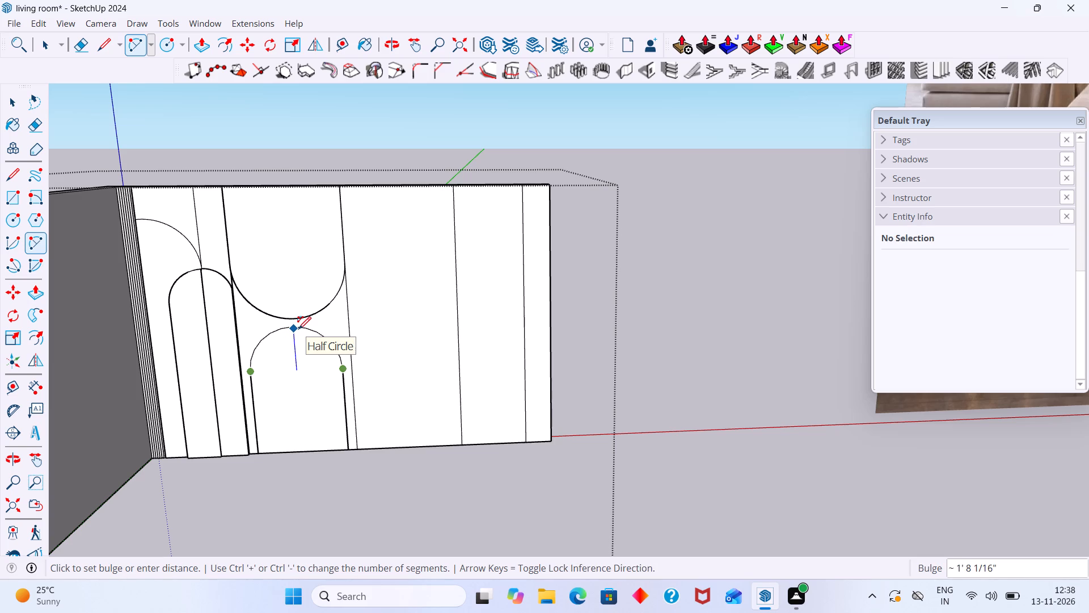
click(298, 329)
key(space)
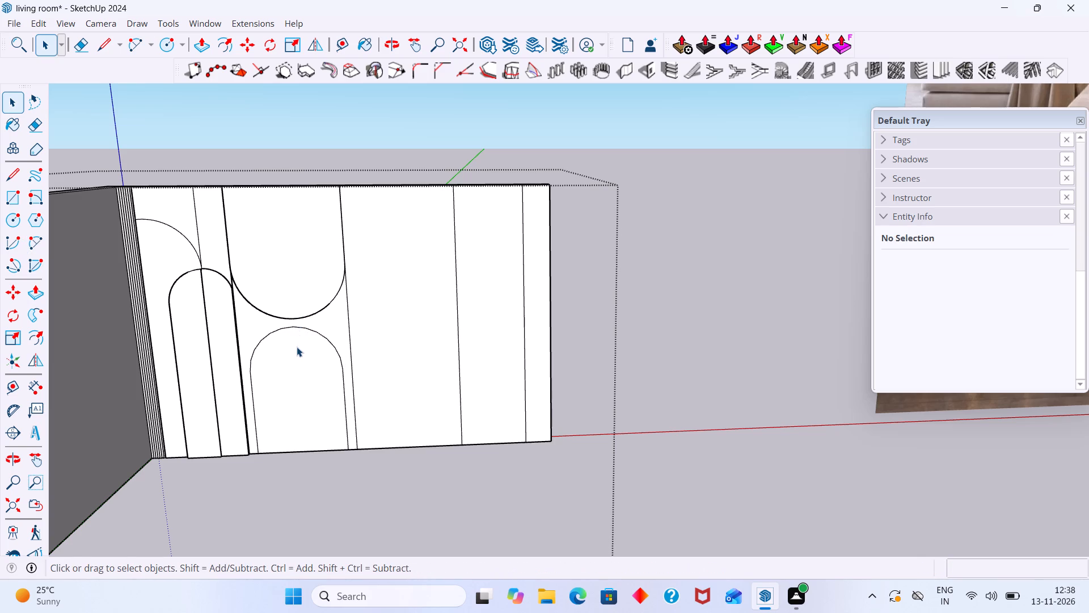
Push/Pull the new arch face below the round-bottomed panel outward by 18mm and exit the wall group.
click(297, 347)
scroll(301, 352, down, 12)
scroll(310, 413, up, 3)
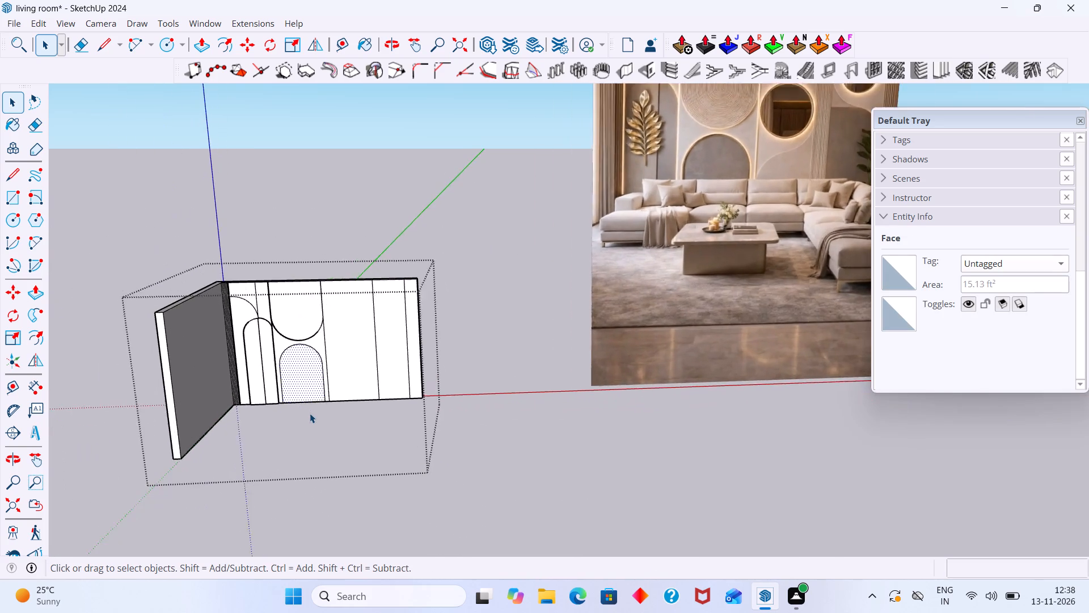
scroll(310, 413, up, 3)
scroll(285, 366, up, 3)
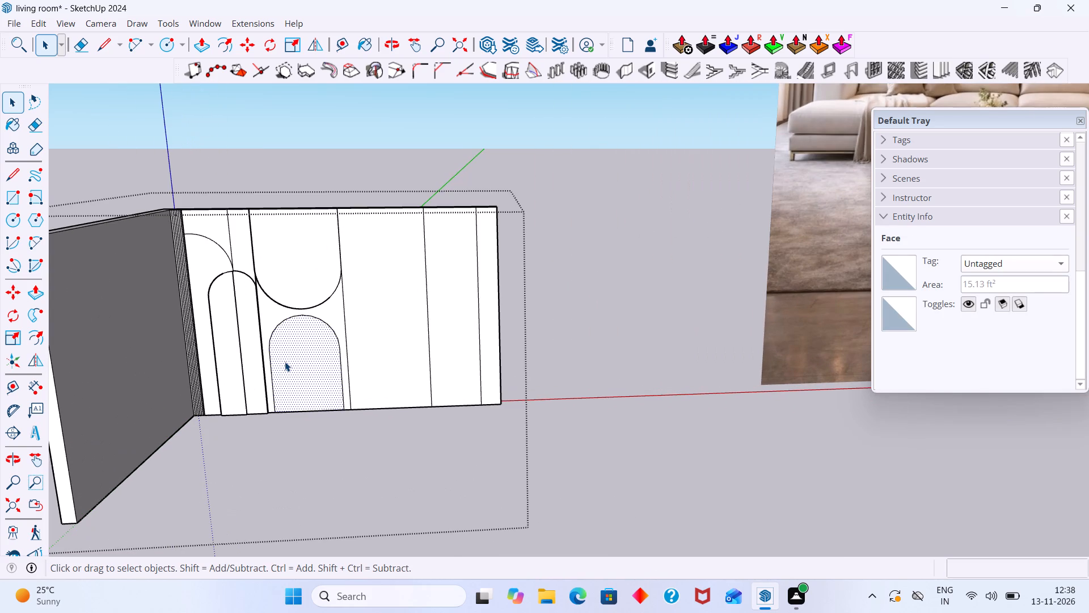
key(p)
click(285, 362)
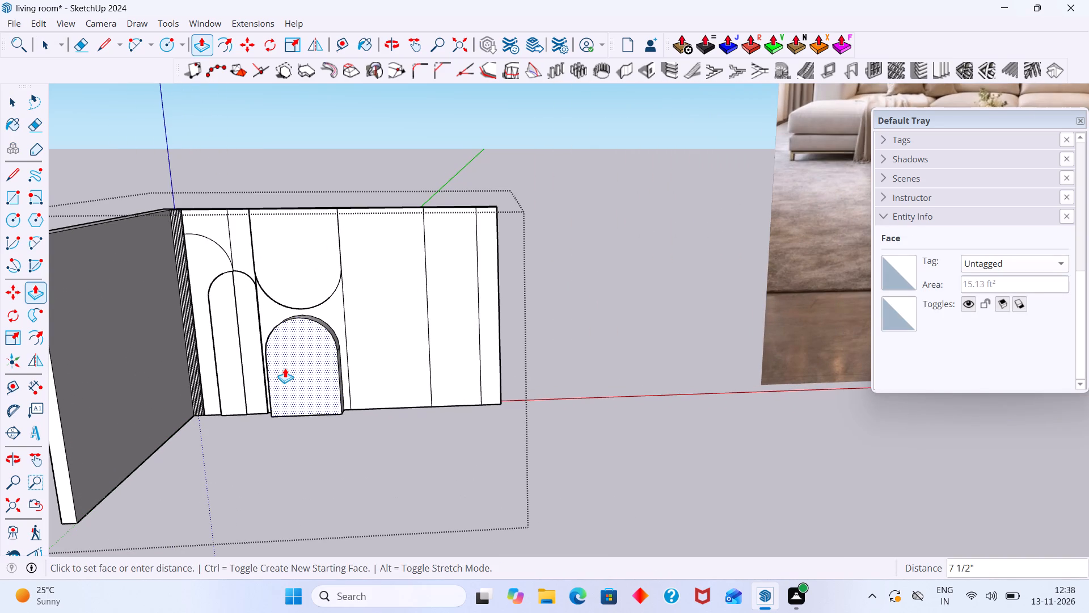
text(18m)
key(m)
key(Return)
key(space)
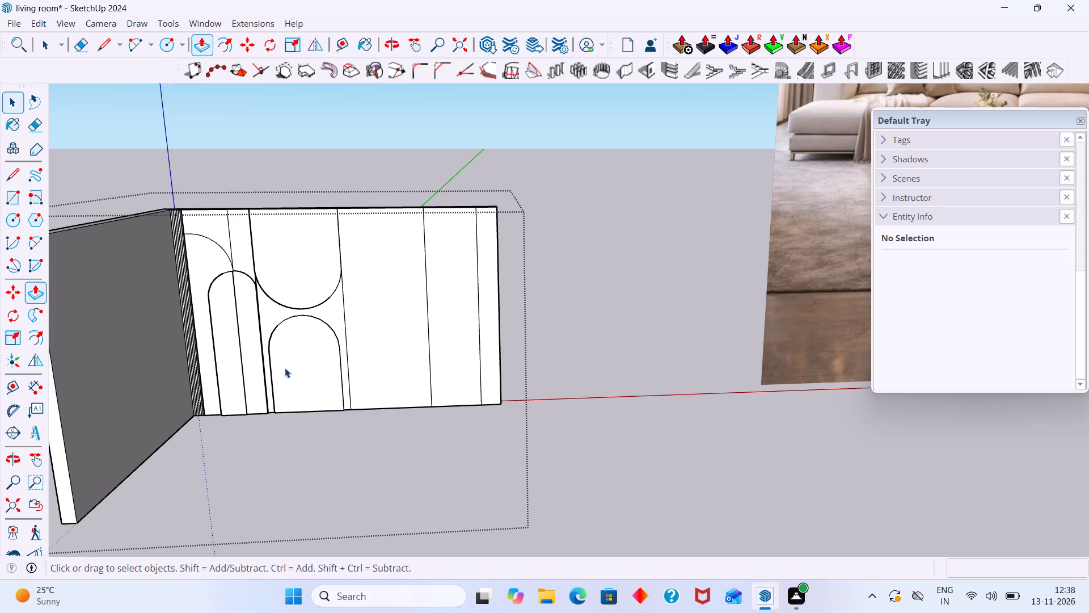
click(573, 356)
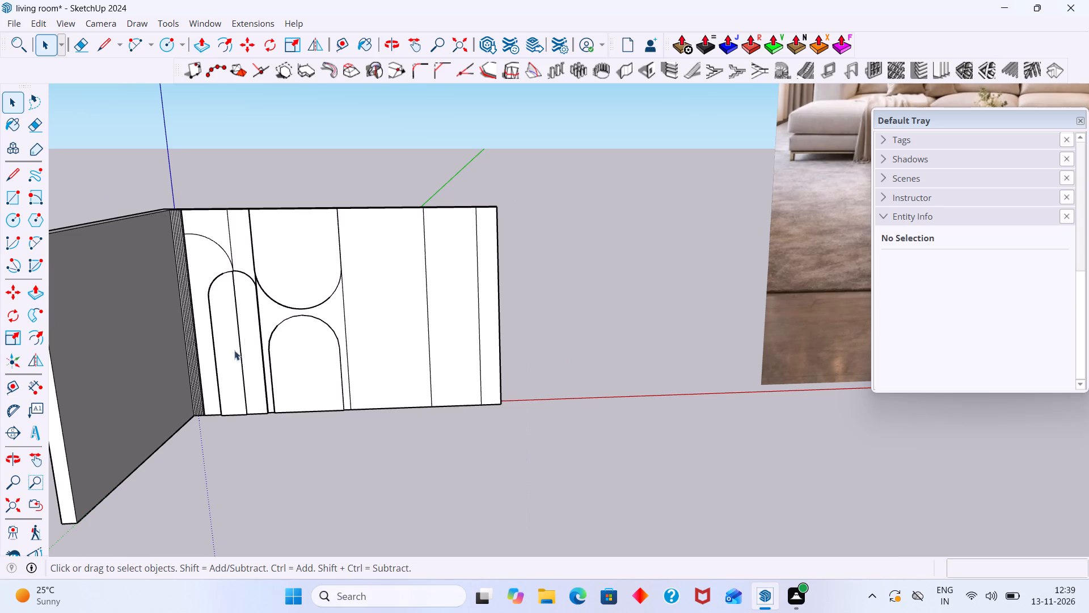
Examine the new arch's raised curved edge and its position on the wall beside the reference image.
middle_drag(256, 329, 493, 378)
scroll(250, 380, up, 9)
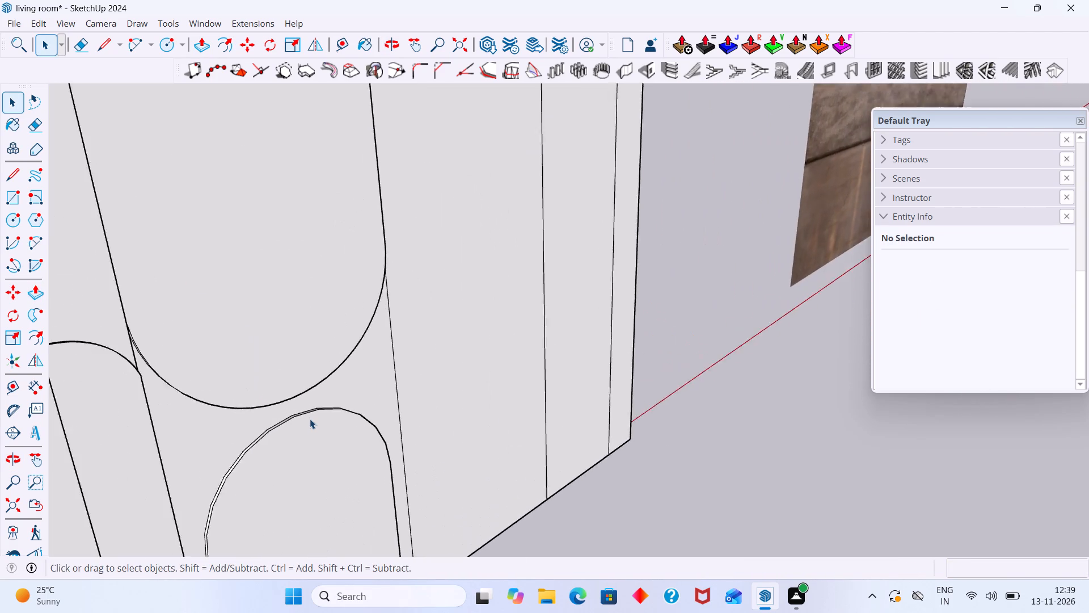
scroll(310, 419, up, 11)
middle_drag(362, 409, 193, 501)
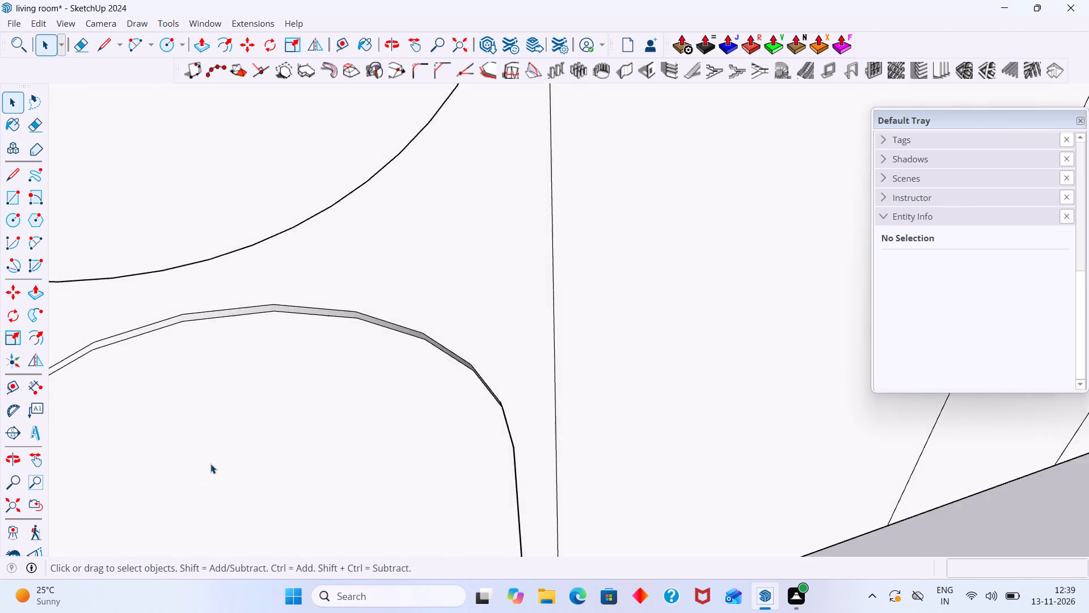
scroll(210, 464, up, 1)
scroll(210, 464, down, 20)
scroll(210, 464, down, 9)
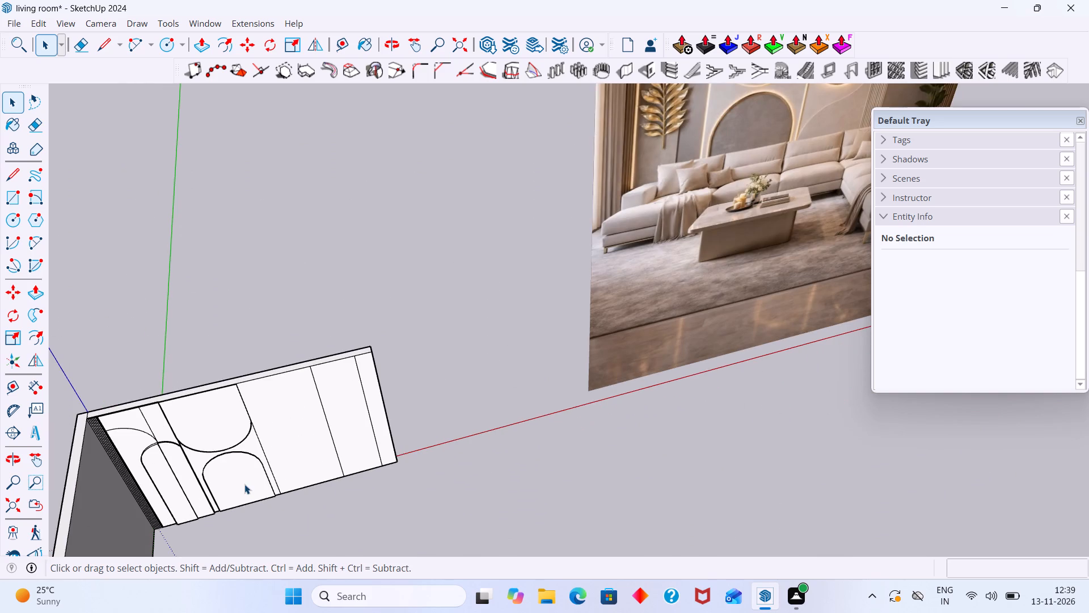
middle_drag(252, 493, 151, 435)
shift+middle_drag(204, 444, 188, 434)
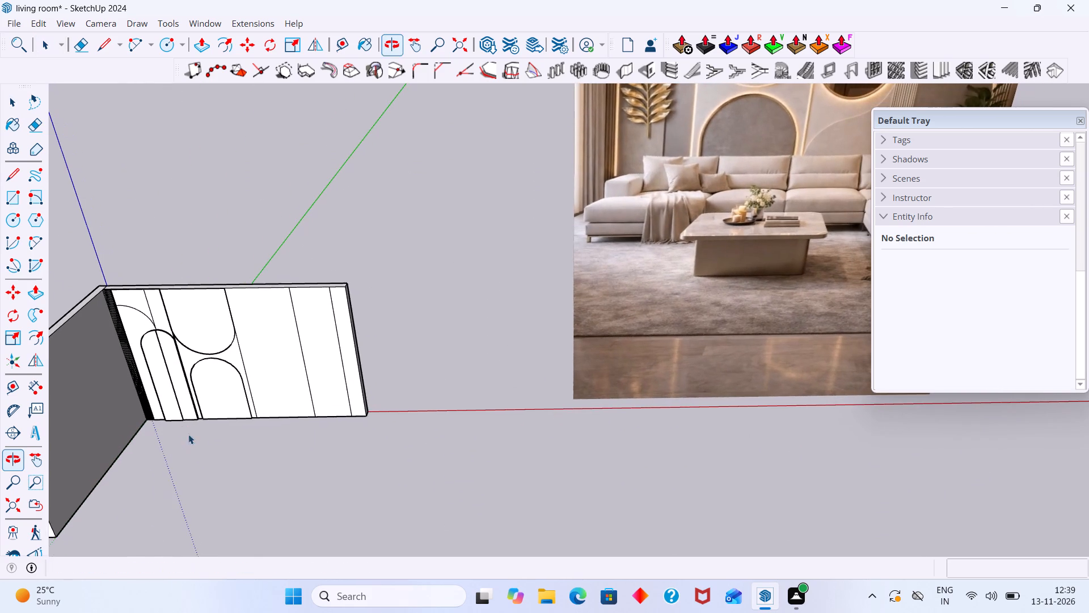
shift+middle_drag(188, 434, 186, 434)
middle_drag(216, 430, 254, 360)
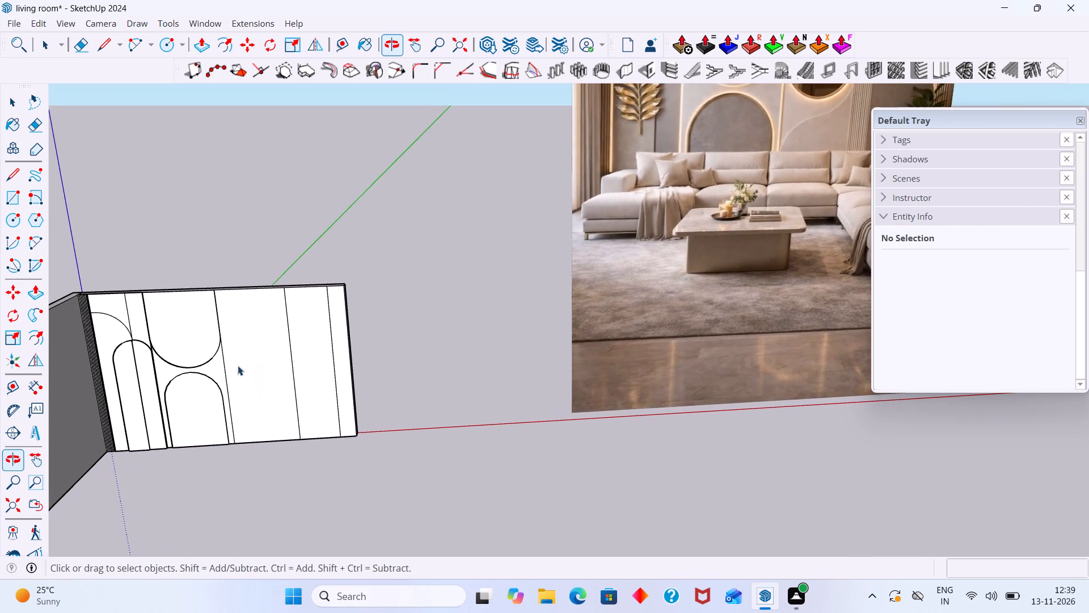
Offset the outline of the raised arch face inward by about 1 3/16" inside the wall group.
scroll(226, 389, down, 2)
scroll(209, 406, up, 2)
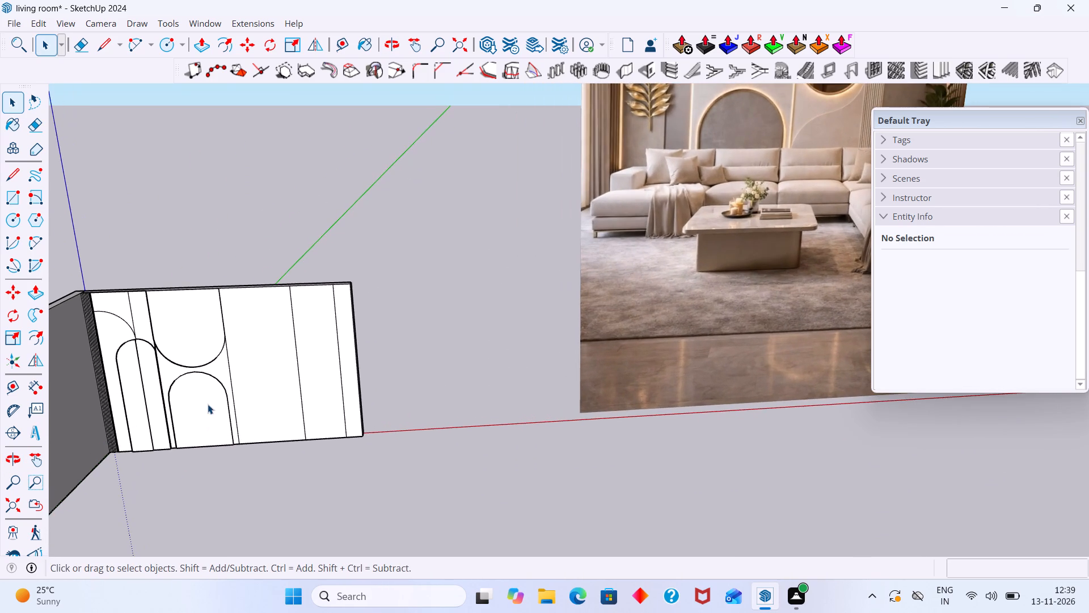
scroll(208, 404, down, 1)
scroll(199, 410, up, 2)
double_click(199, 410)
click(189, 416)
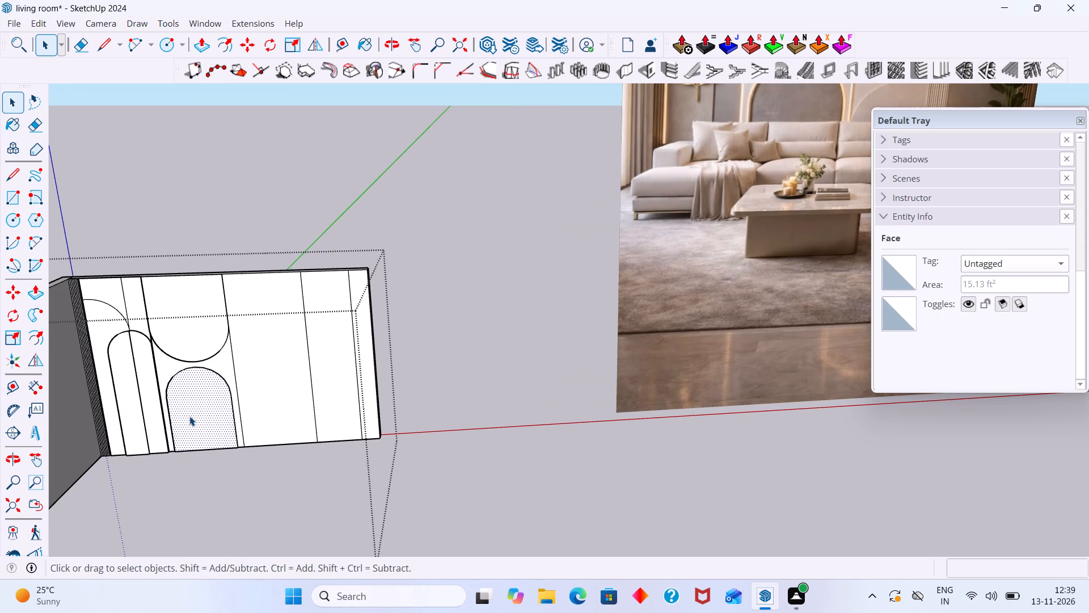
key(f)
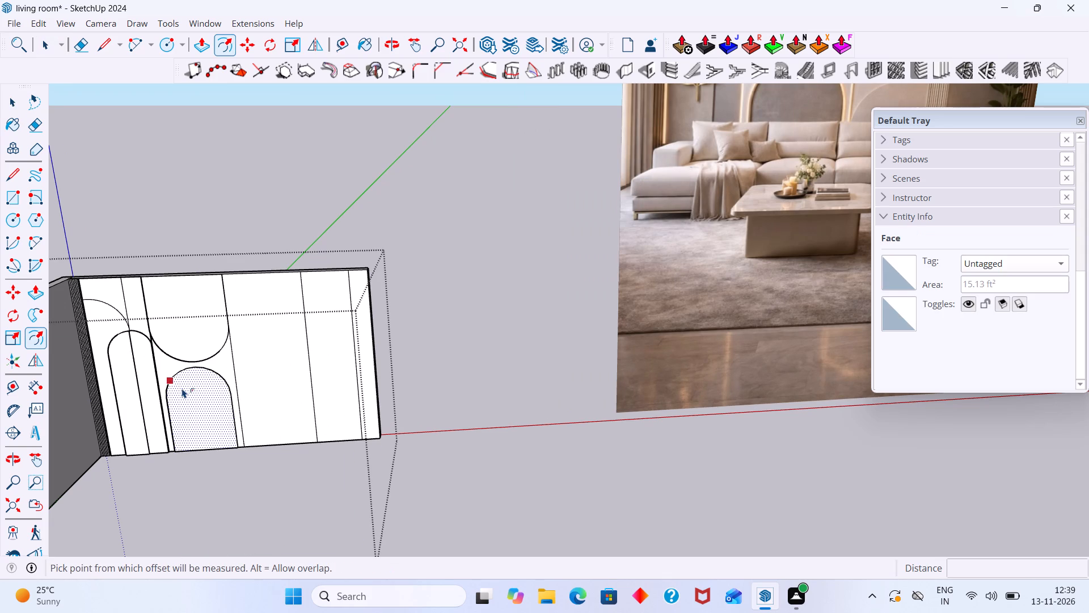
click(182, 388)
scroll(163, 386, up, 5)
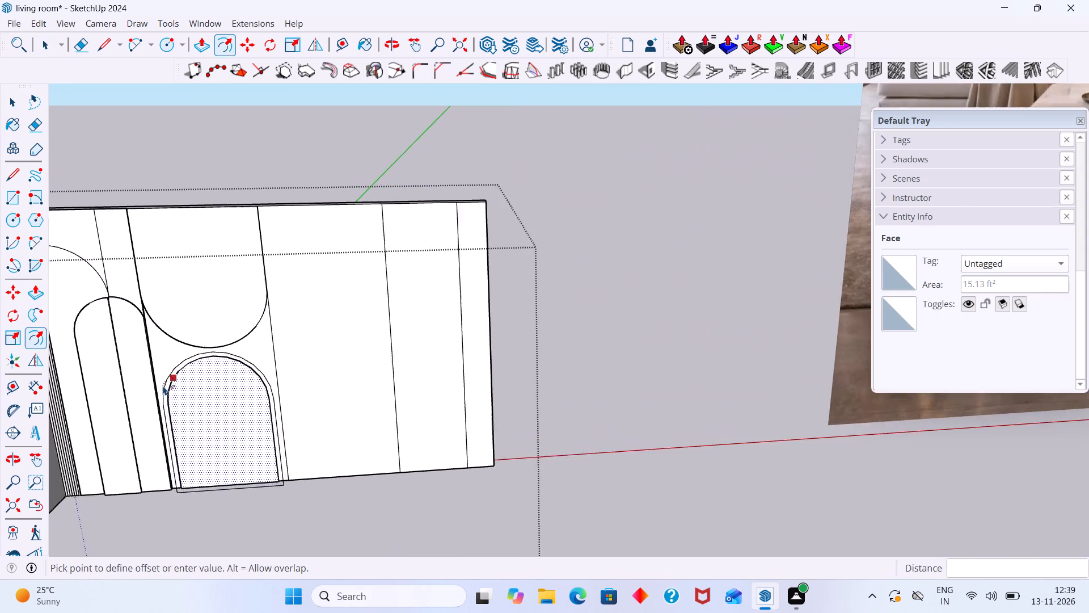
scroll(163, 385, up, 6)
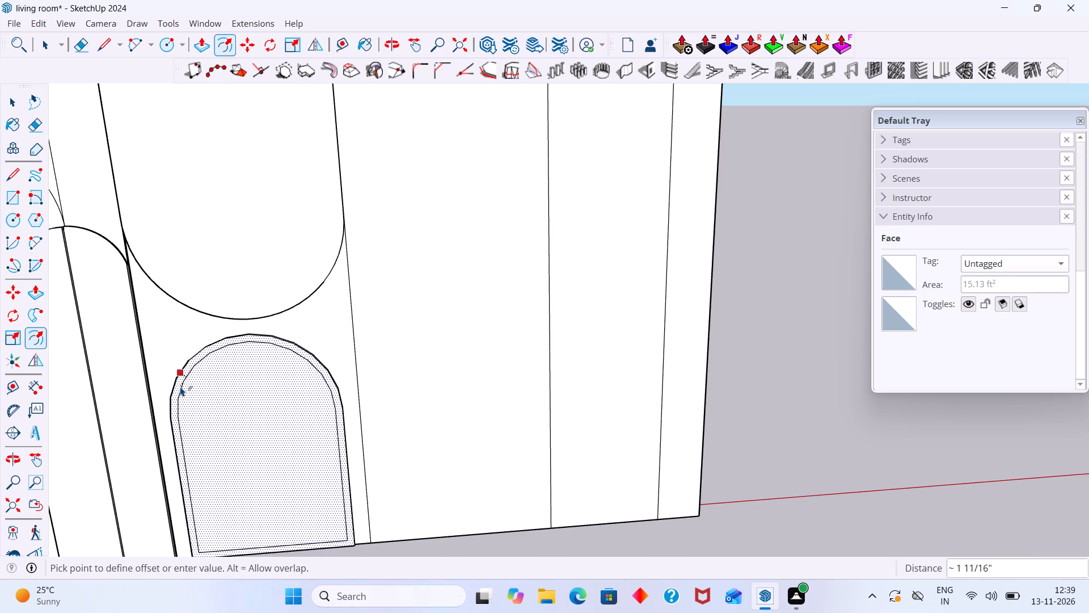
click(179, 386)
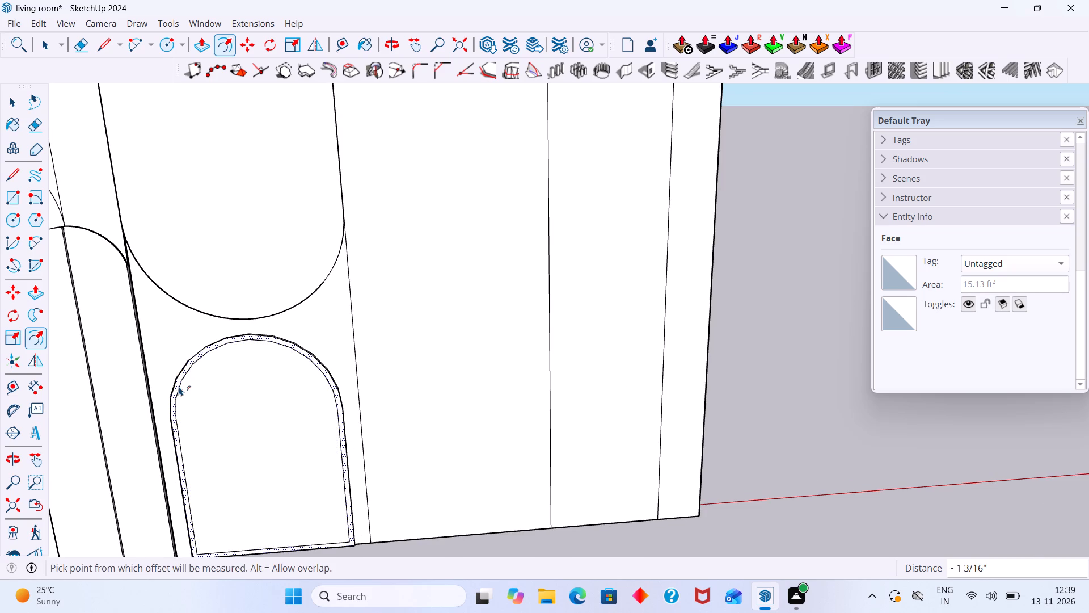
key(space)
Move the bottom edge of the inner arch outline down about 1 3/16" onto the arch's base edge.
scroll(196, 401, down, 5)
shift+middle_drag(195, 422, 195, 389)
click(235, 497)
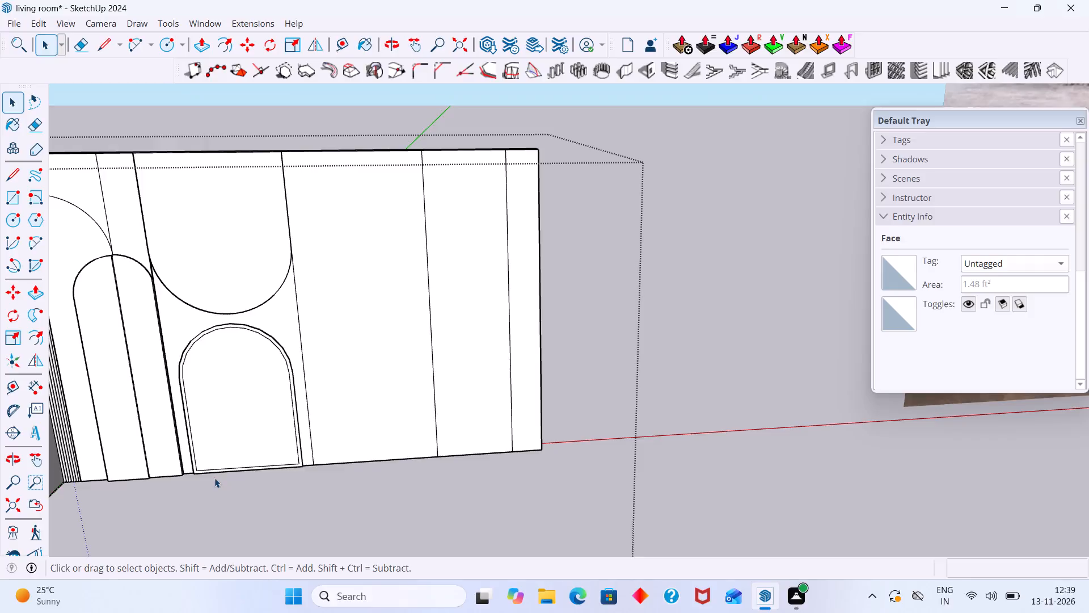
scroll(213, 476, up, 4)
click(220, 467)
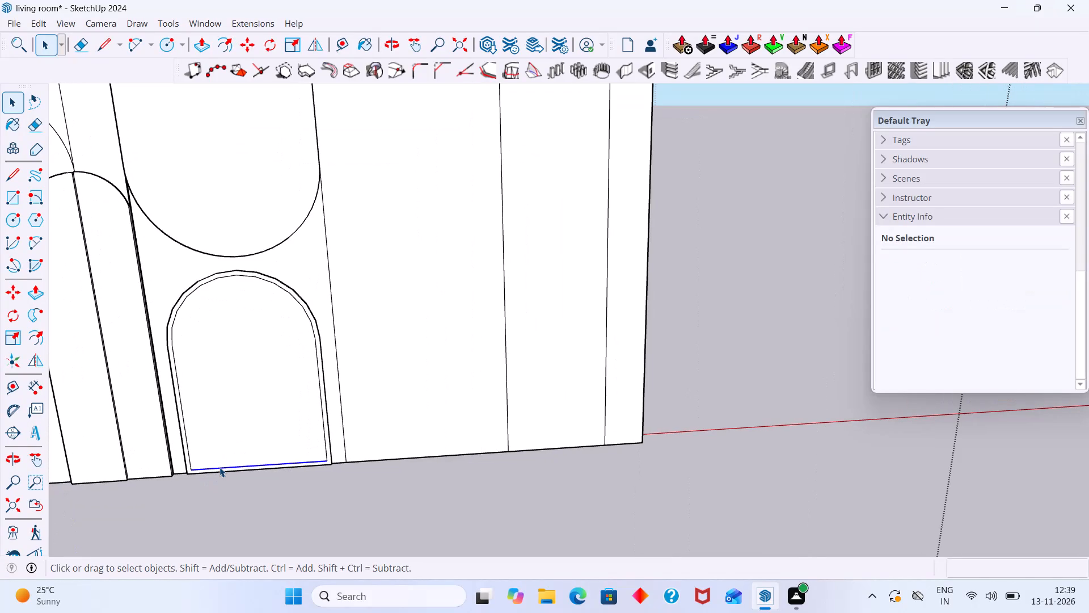
key(m)
click(220, 467)
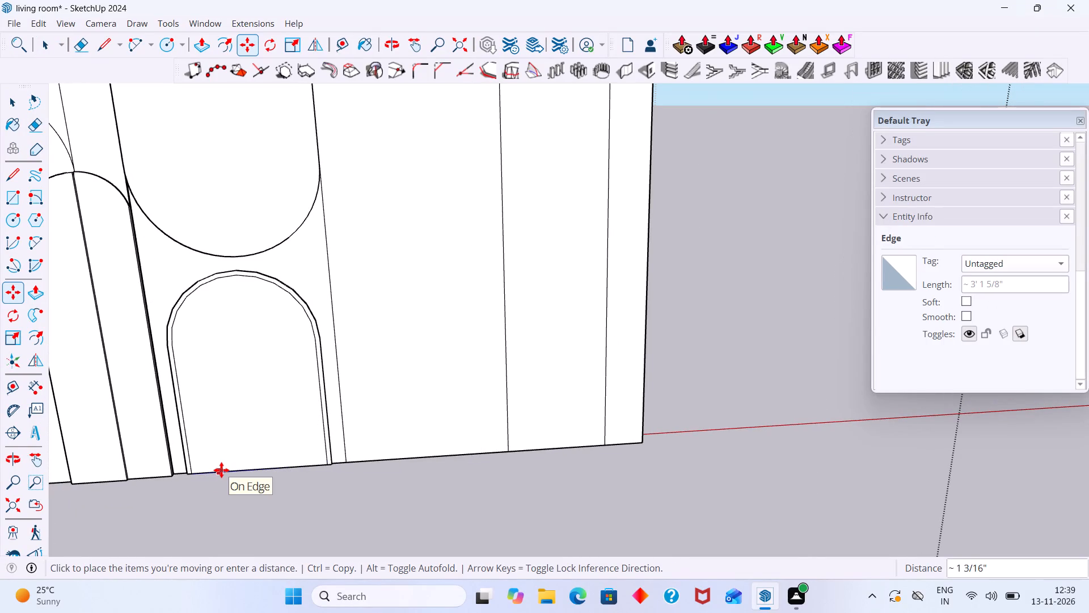
click(221, 470)
key(space)
click(238, 503)
Push/Pull the inner arch face inward by 18mm, leaving a raised border around it.
click(248, 442)
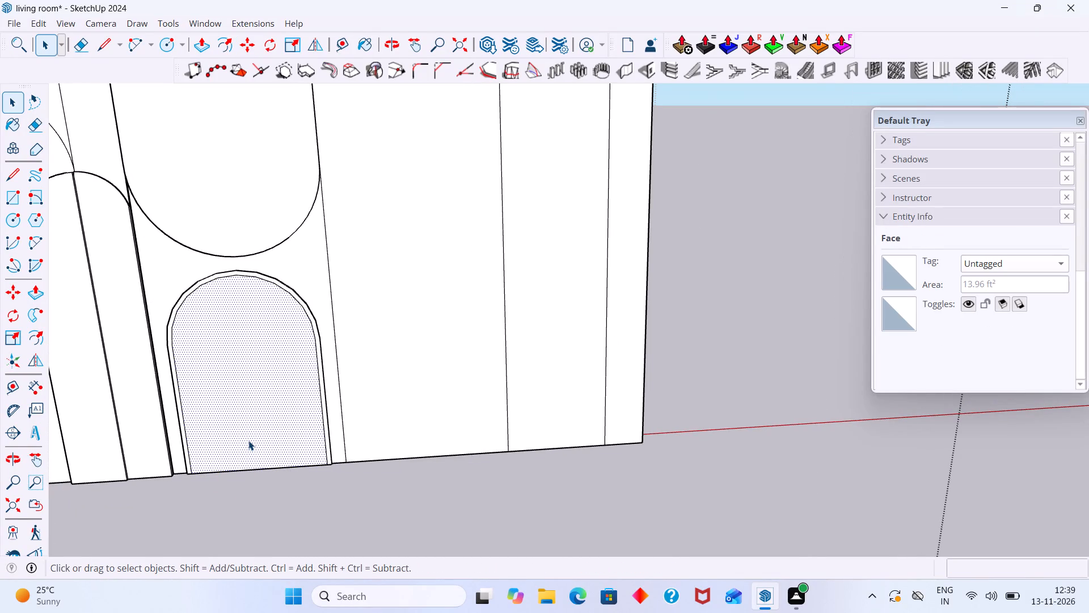
key(p)
click(248, 440)
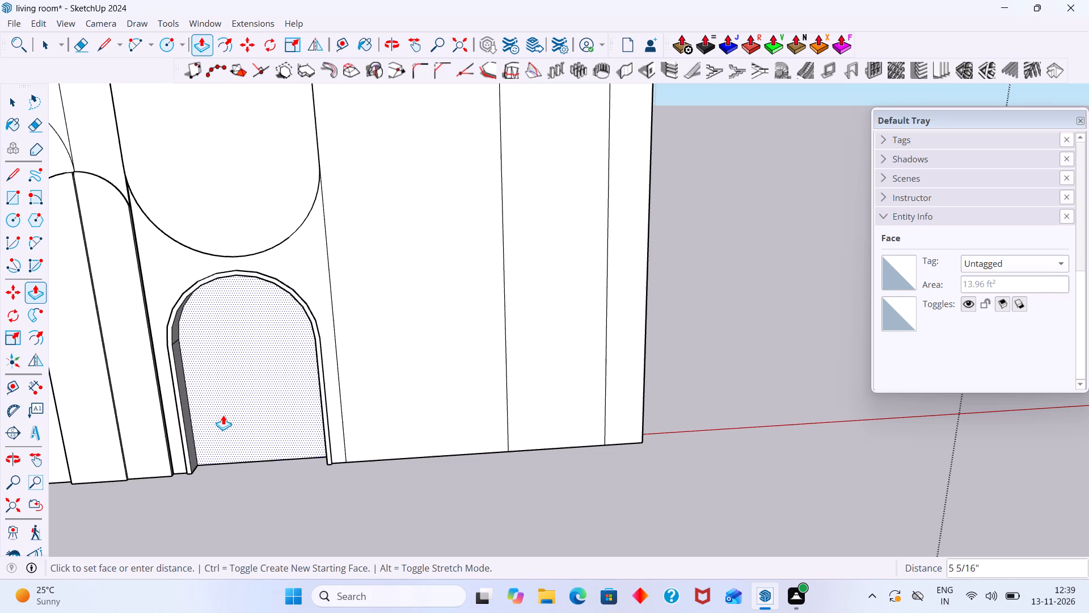
text(18mm)
key(Return)
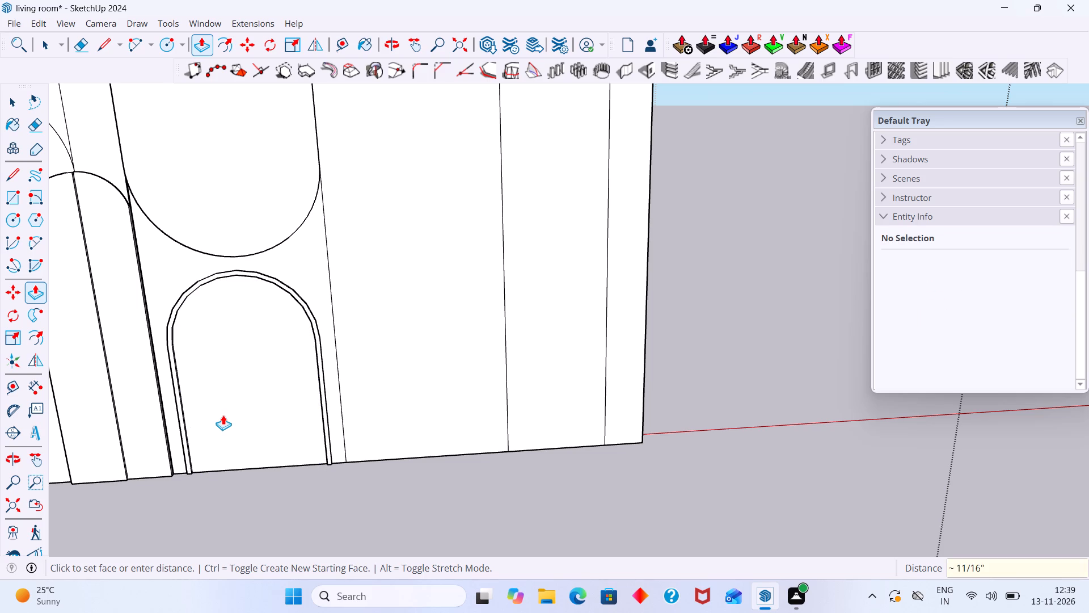
key(space)
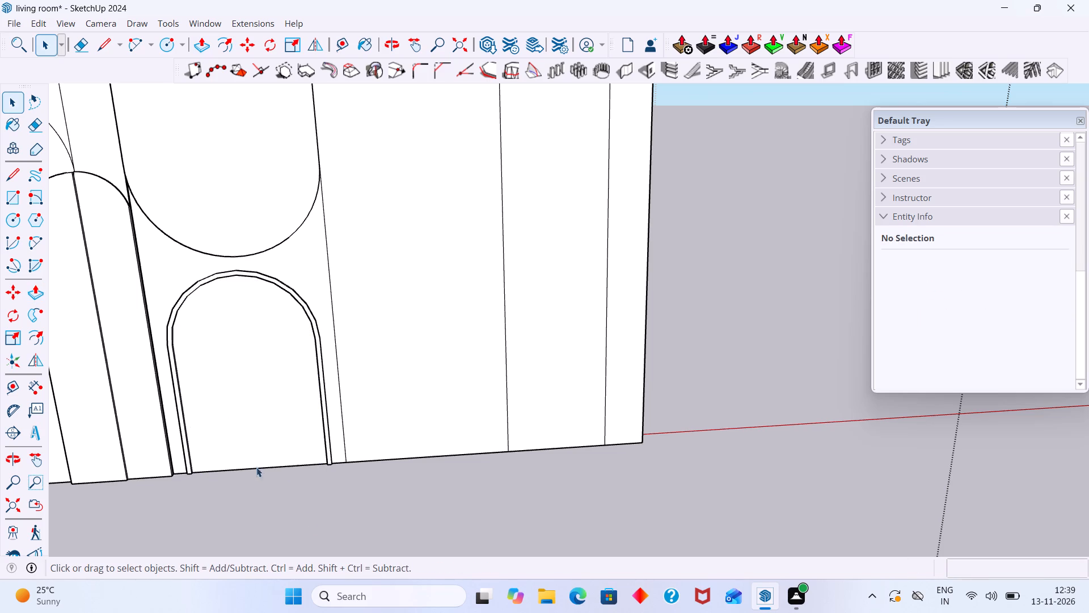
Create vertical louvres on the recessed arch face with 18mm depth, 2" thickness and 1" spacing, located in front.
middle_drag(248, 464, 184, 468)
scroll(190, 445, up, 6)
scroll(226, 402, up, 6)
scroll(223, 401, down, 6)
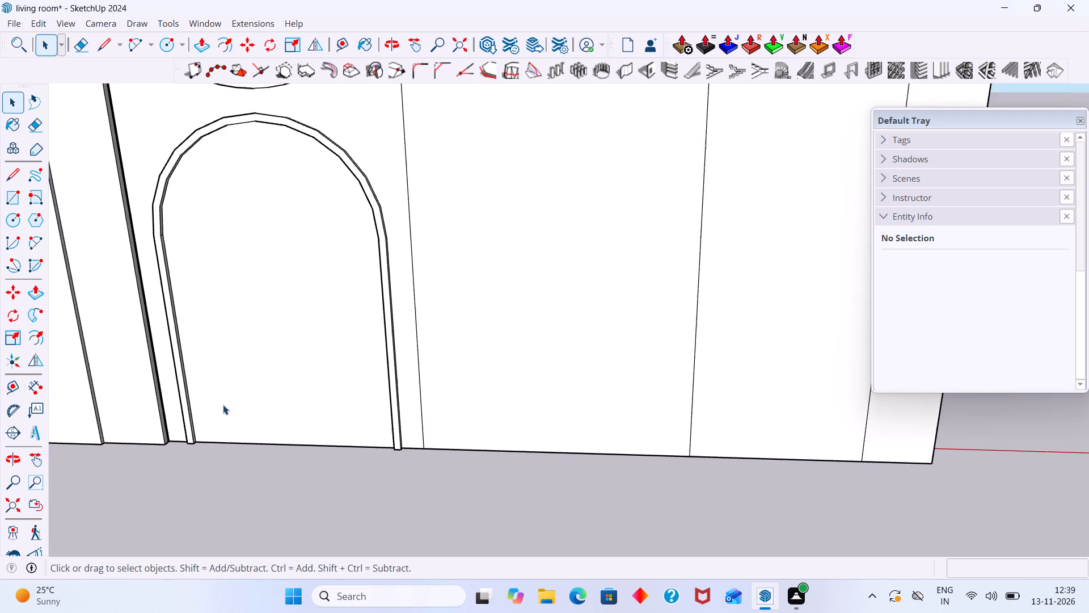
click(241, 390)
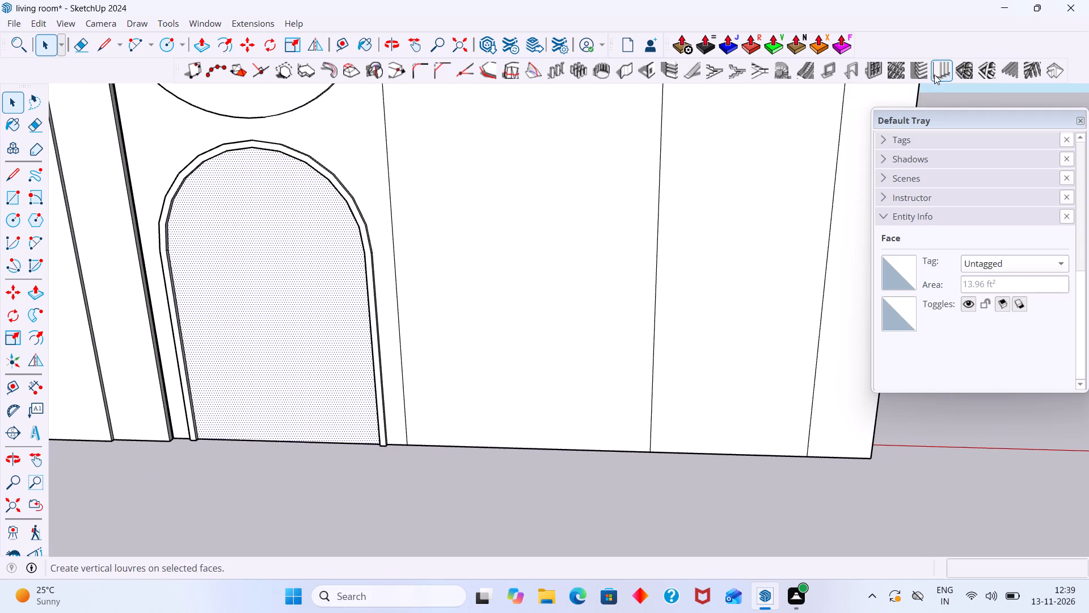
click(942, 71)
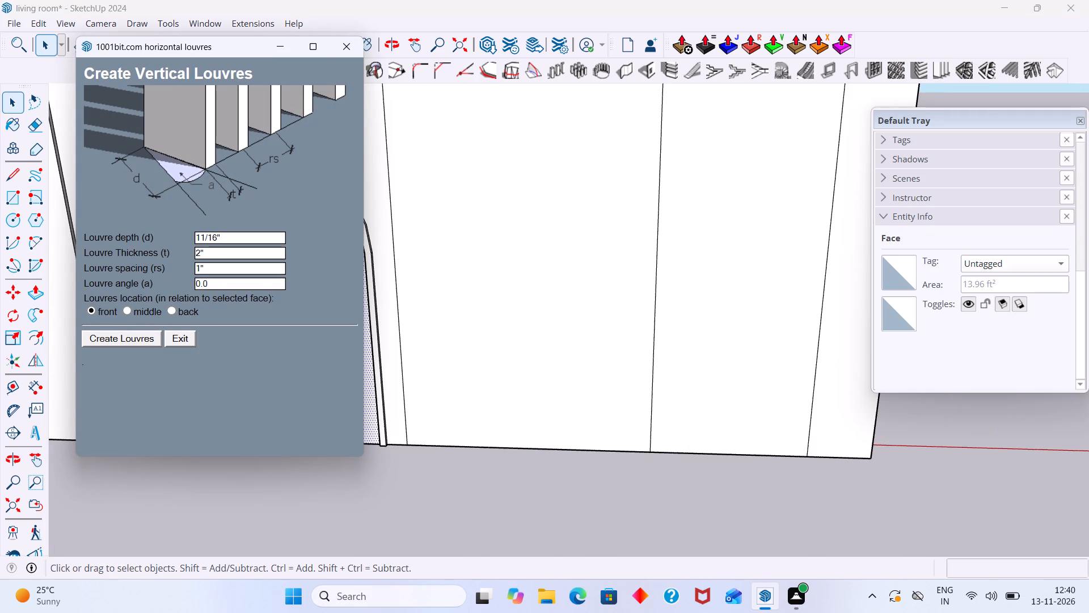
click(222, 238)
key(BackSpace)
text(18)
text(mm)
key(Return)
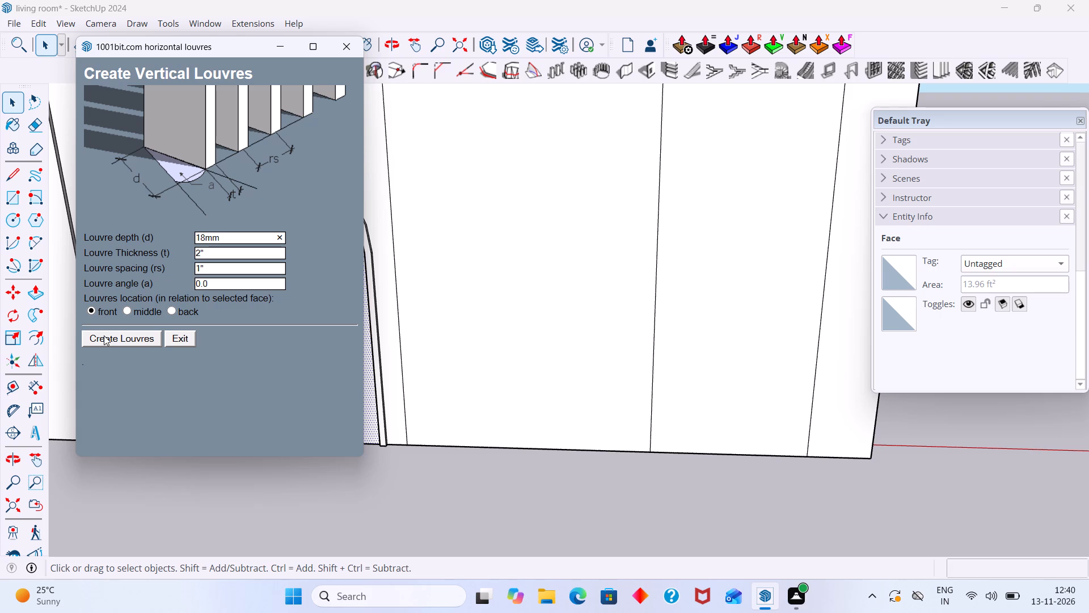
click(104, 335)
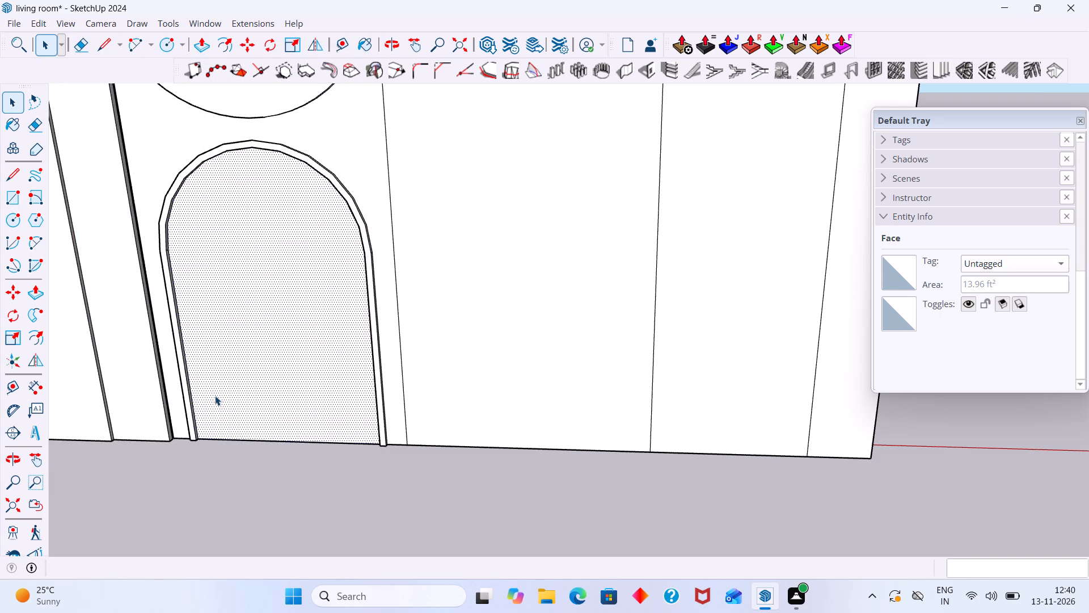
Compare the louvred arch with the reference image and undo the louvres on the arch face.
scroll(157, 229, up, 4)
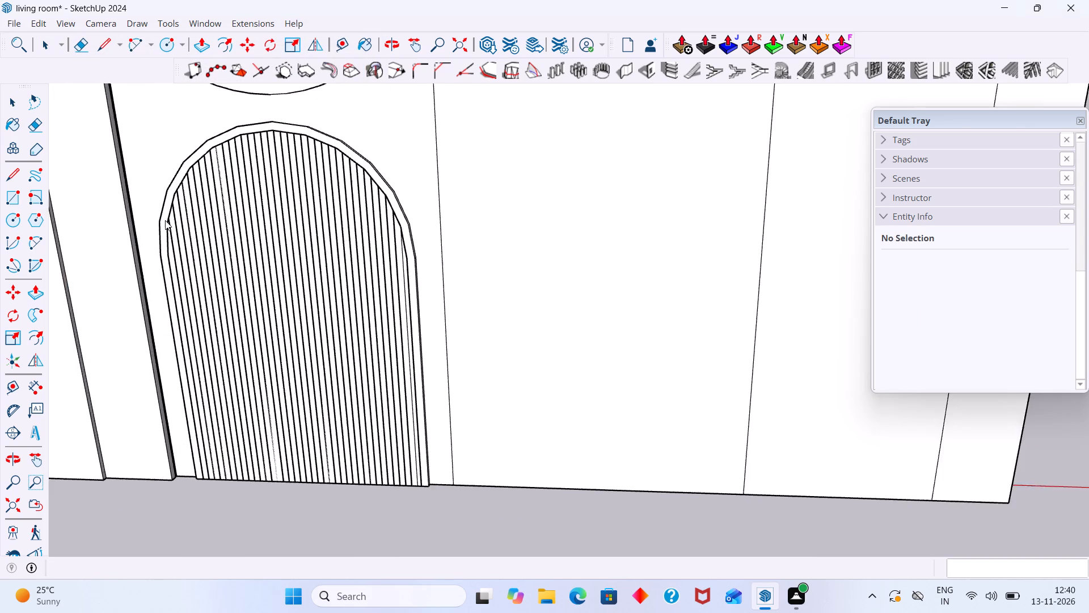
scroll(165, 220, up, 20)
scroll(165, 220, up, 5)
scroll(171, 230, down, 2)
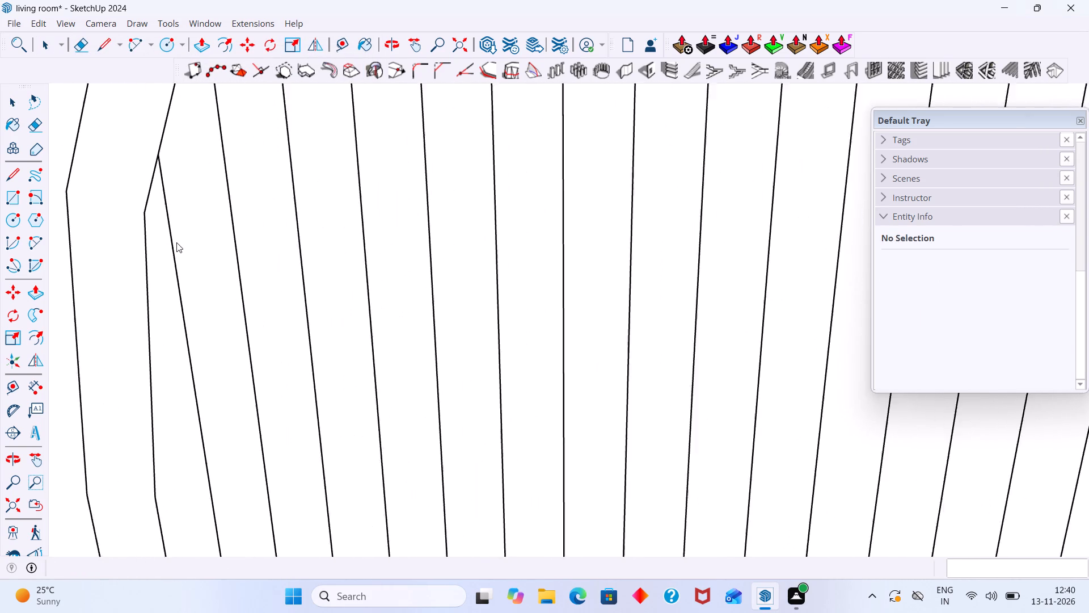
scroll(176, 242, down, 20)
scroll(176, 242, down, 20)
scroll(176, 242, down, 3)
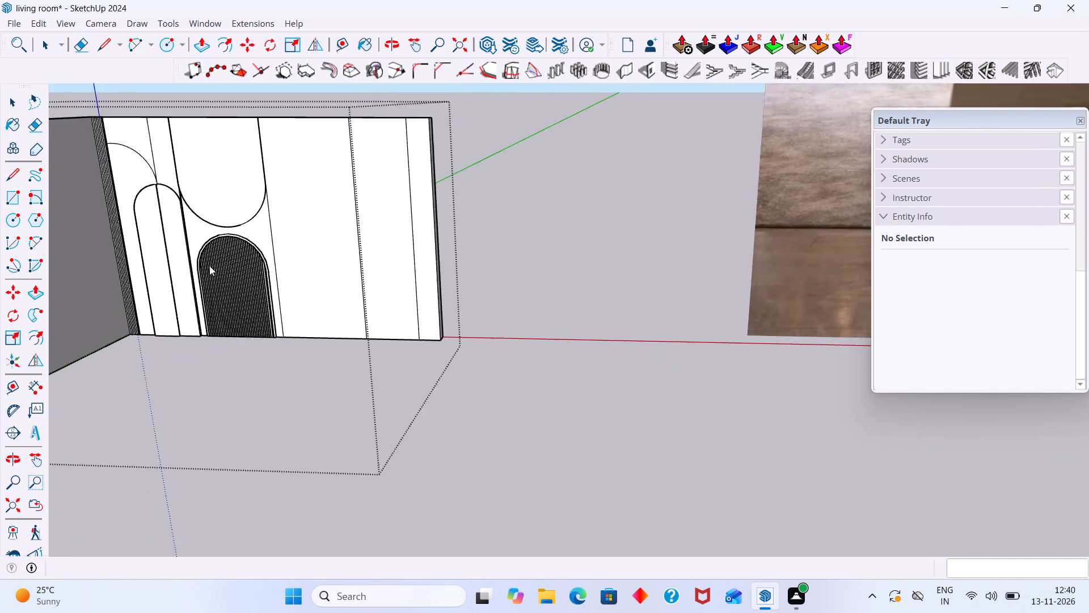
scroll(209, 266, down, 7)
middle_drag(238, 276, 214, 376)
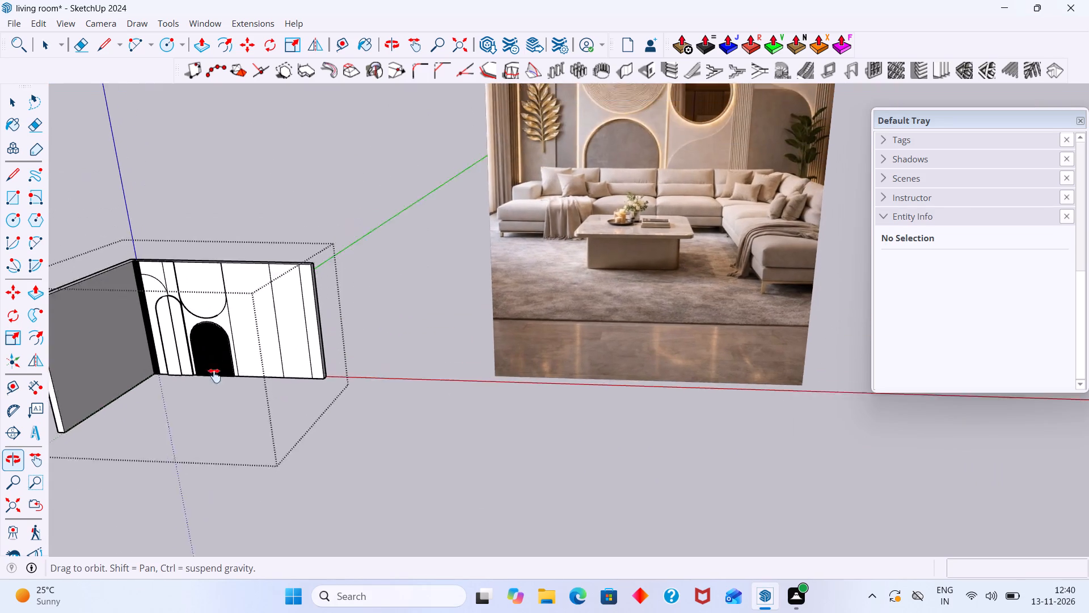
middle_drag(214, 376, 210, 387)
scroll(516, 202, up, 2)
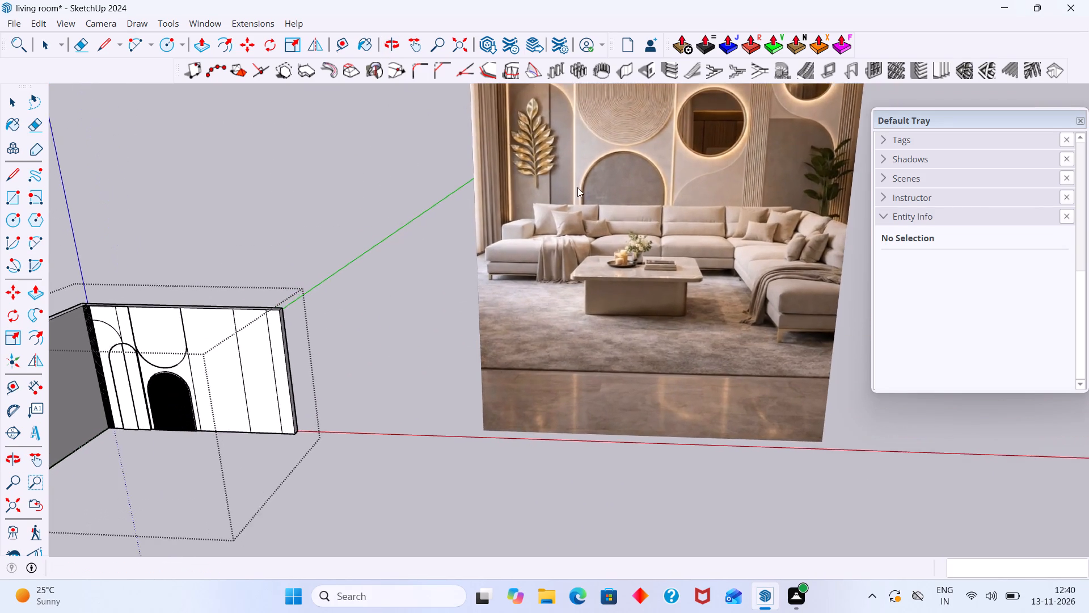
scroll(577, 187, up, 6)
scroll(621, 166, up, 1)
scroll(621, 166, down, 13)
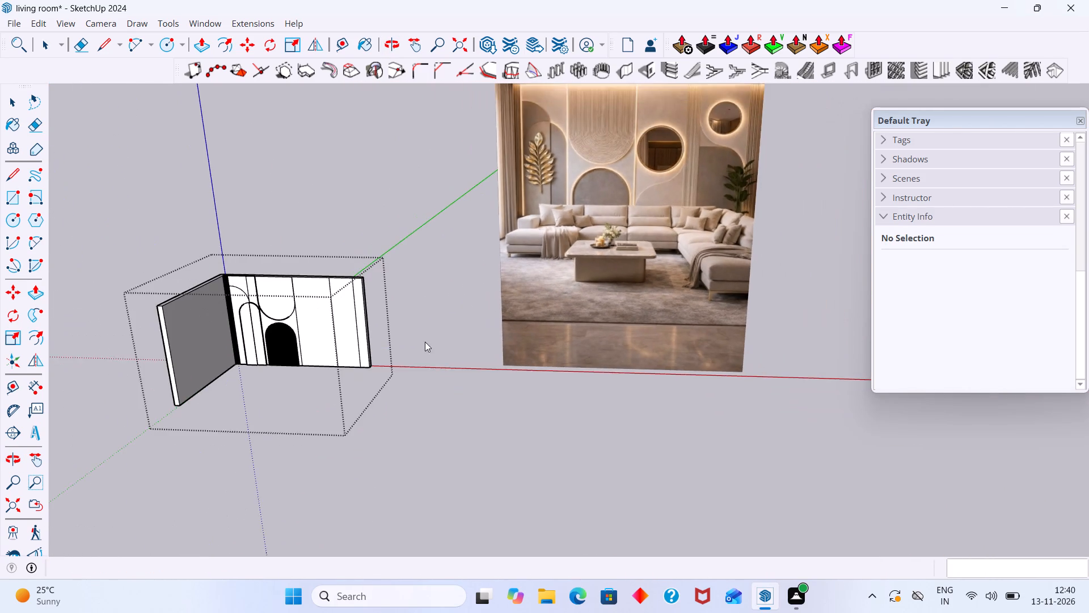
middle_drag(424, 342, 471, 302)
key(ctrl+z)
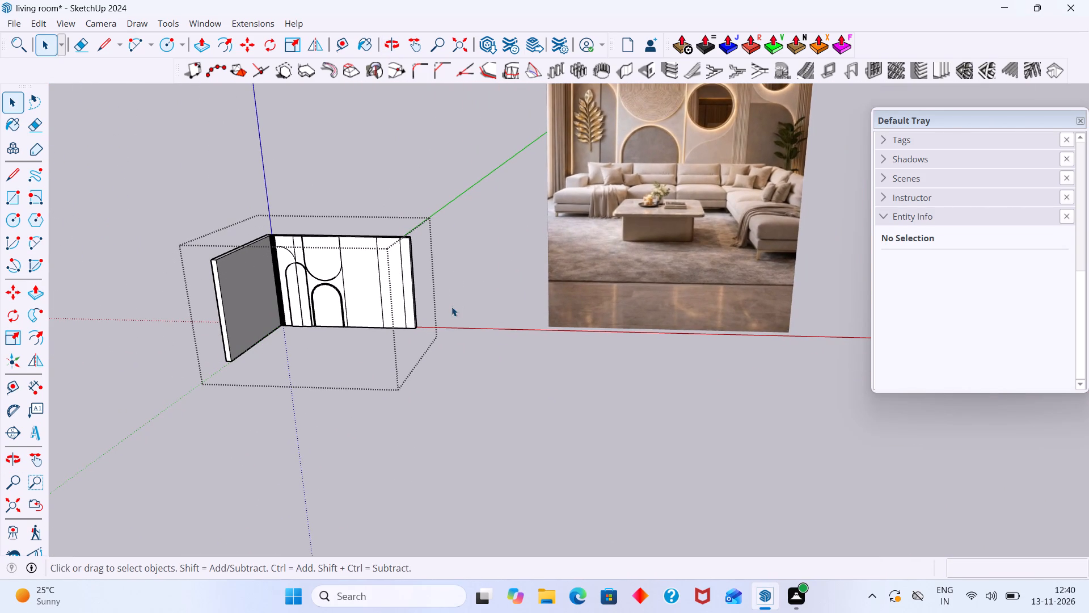
Create vertical louvres on the round-bottomed upper panel's face with 11/16" depth, 2" thickness and 1" spacing, located in front.
key(space)
middle_drag(357, 399, 343, 492)
middle_drag(381, 455, 437, 425)
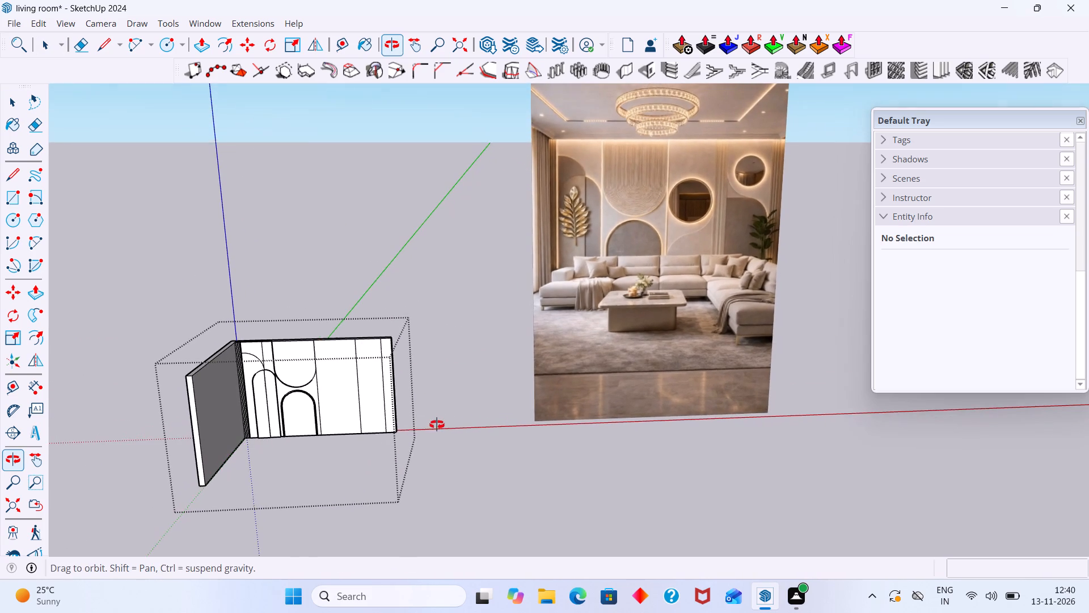
middle_drag(437, 425, 434, 423)
scroll(302, 371, up, 14)
click(256, 348)
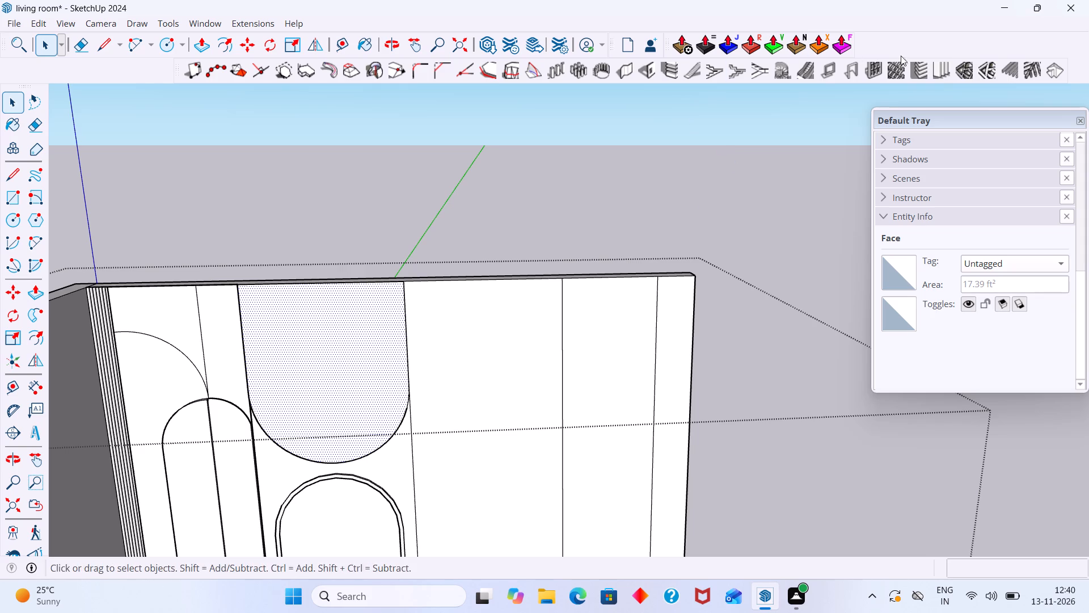
click(940, 70)
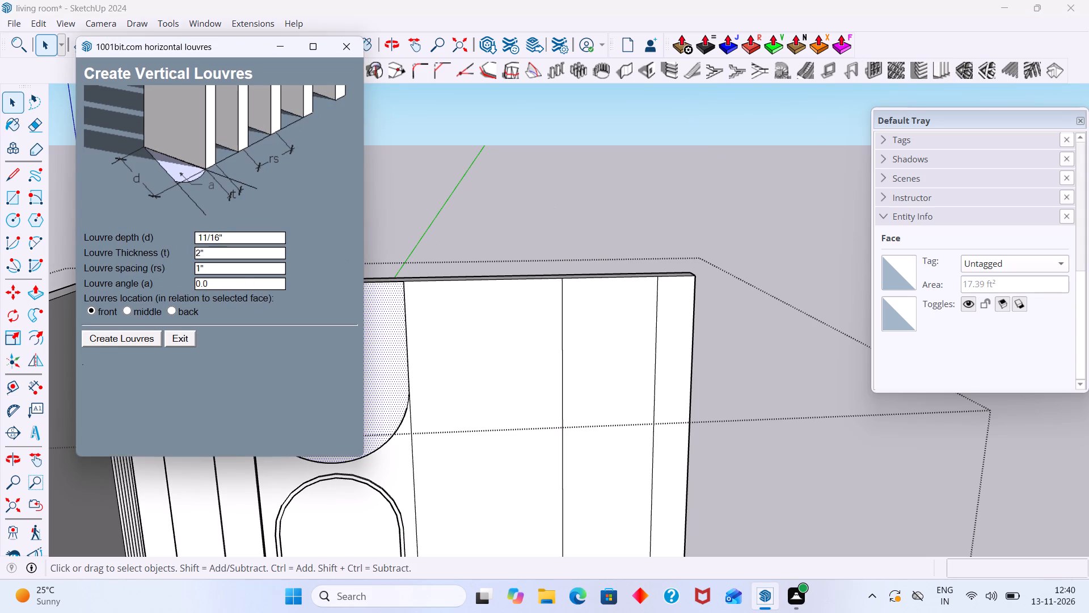
click(125, 338)
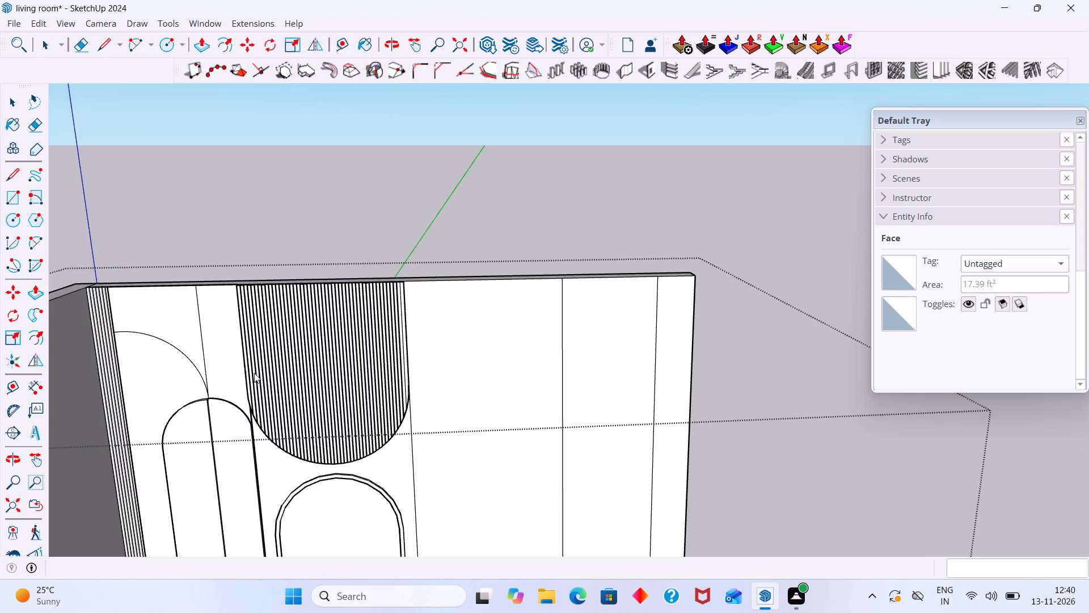
Draw a 1" by 11/16" rectangle to close the open top end of the first louvre on the round-bottomed panel.
scroll(240, 388, up, 7)
middle_drag(250, 377, 301, 441)
scroll(246, 261, up, 7)
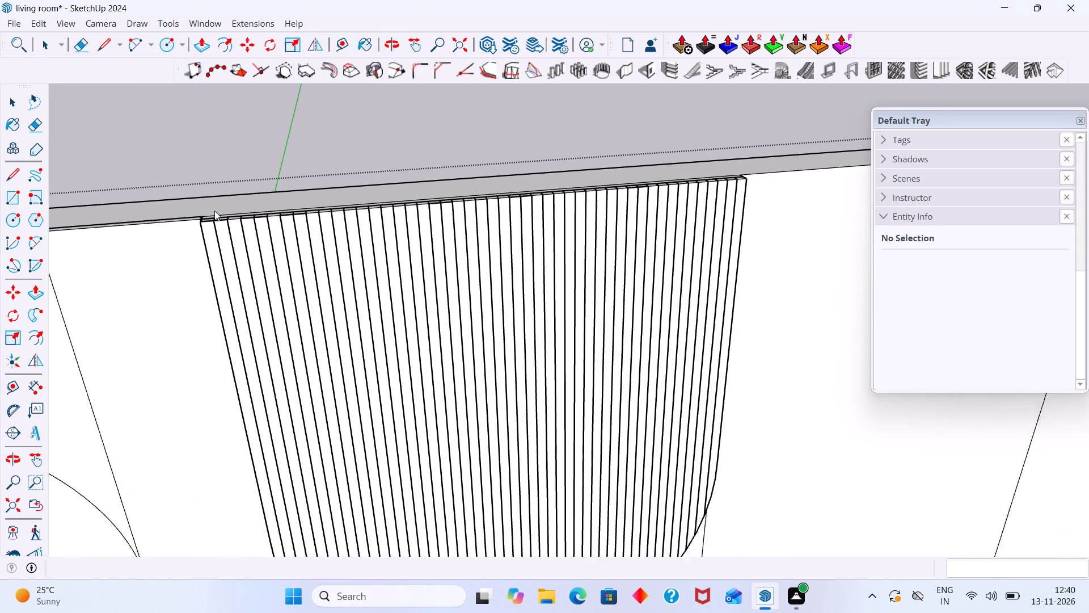
scroll(214, 211, up, 15)
middle_drag(215, 267, 375, 263)
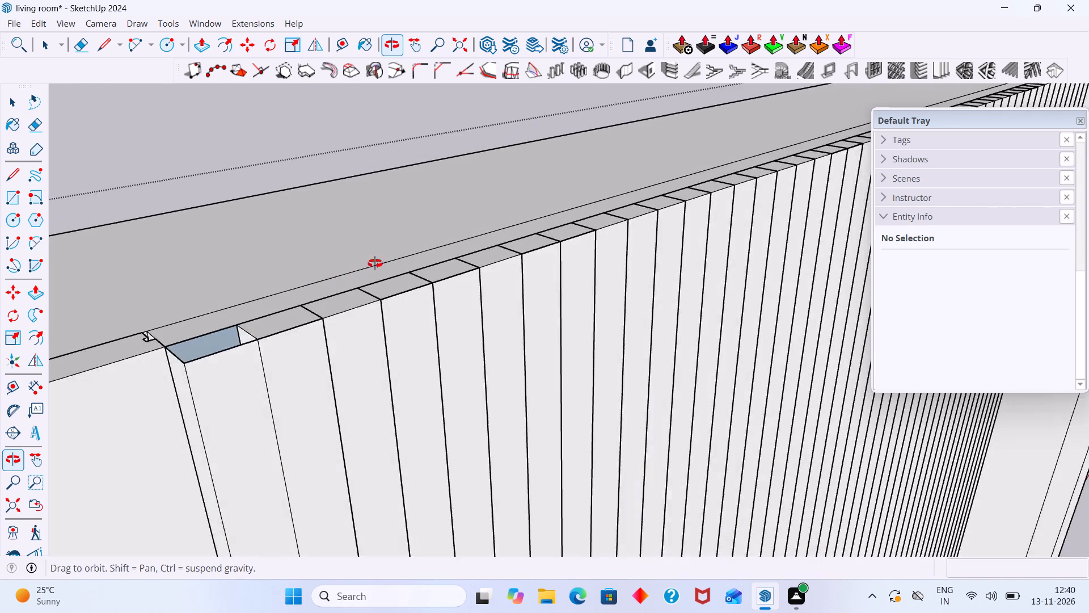
middle_drag(375, 263, 352, 375)
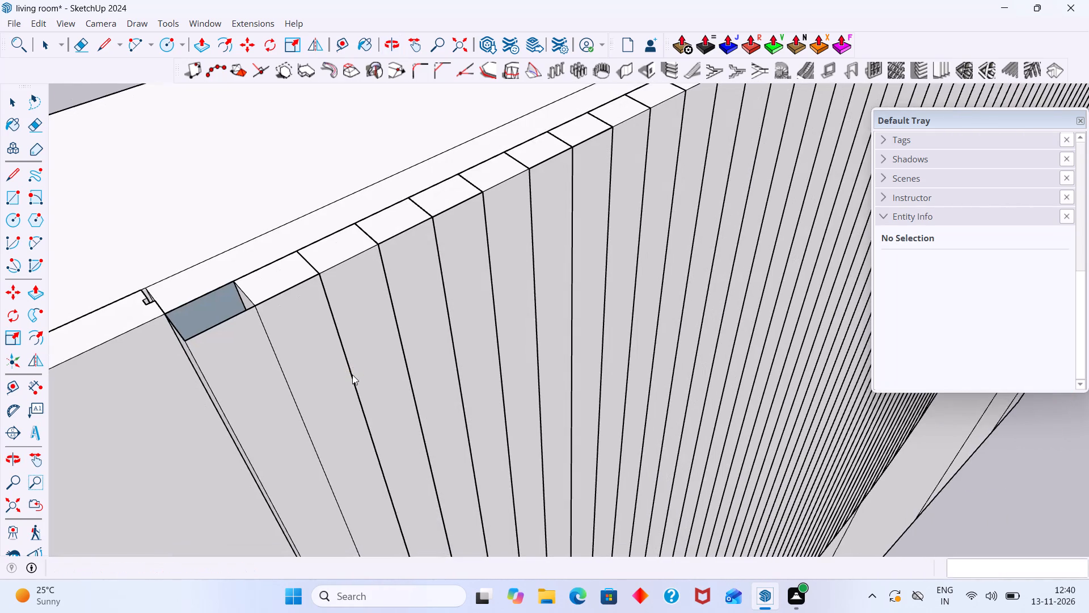
key(r)
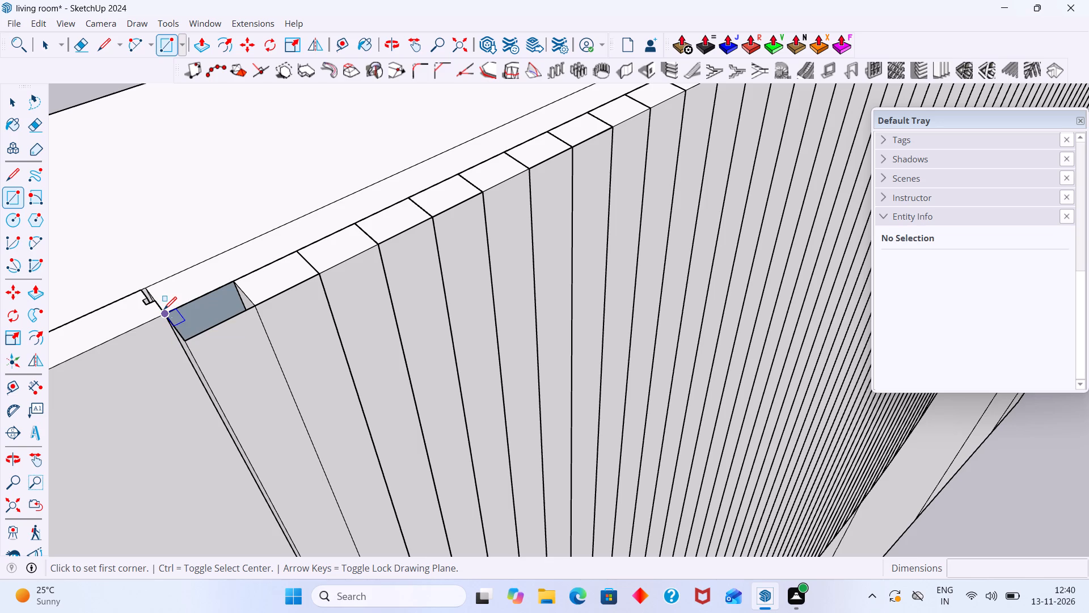
click(164, 309)
click(254, 308)
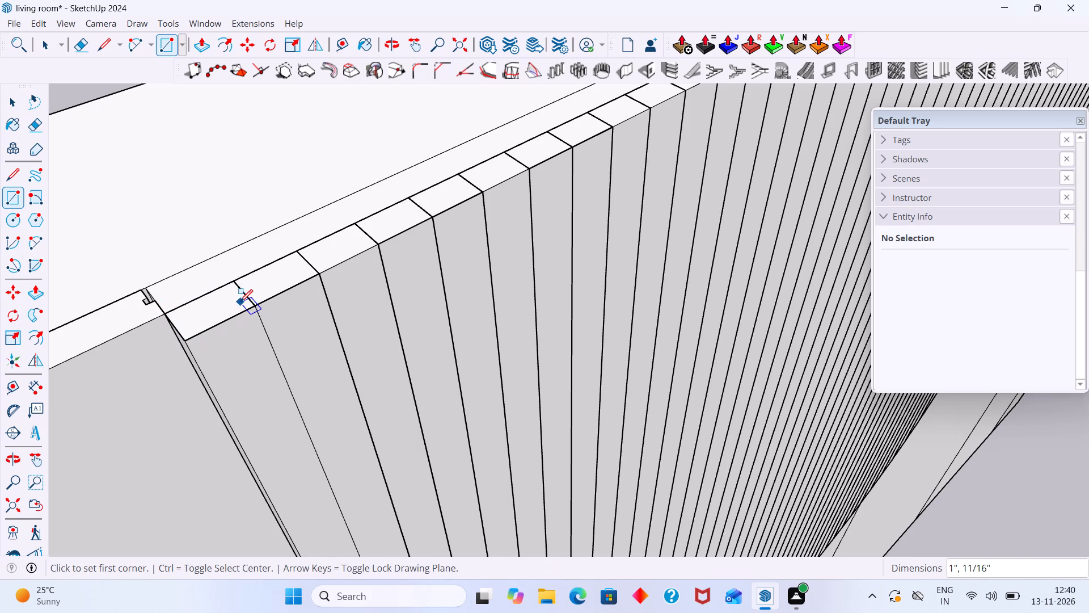
key(space)
Compare the louvred panel and the rest of the feature wall with the reference image.
scroll(250, 330, down, 18)
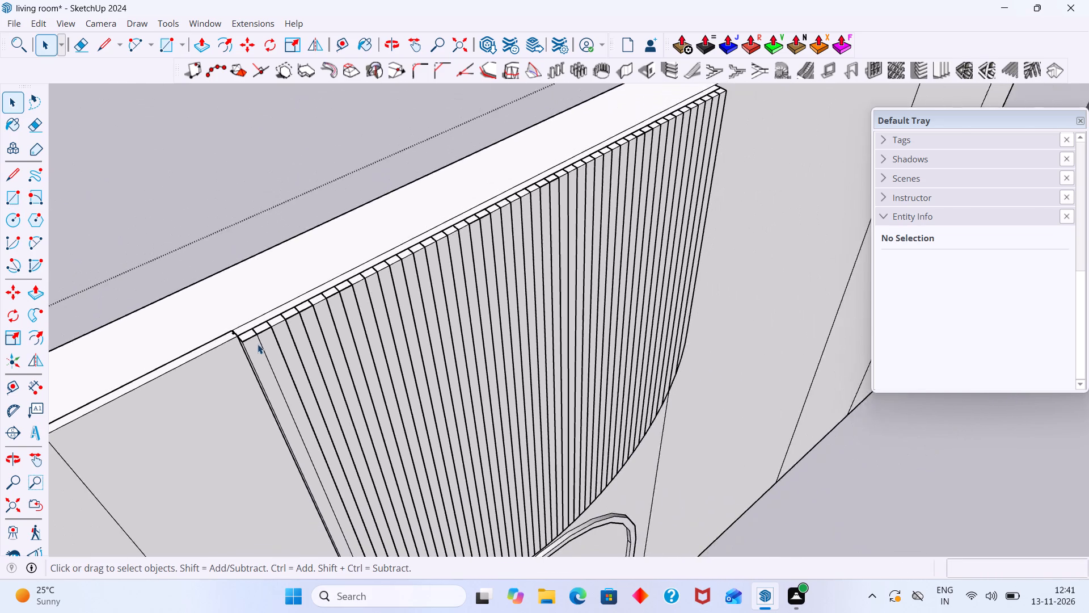
scroll(258, 344, down, 6)
middle_drag(402, 402, 352, 367)
scroll(352, 366, down, 10)
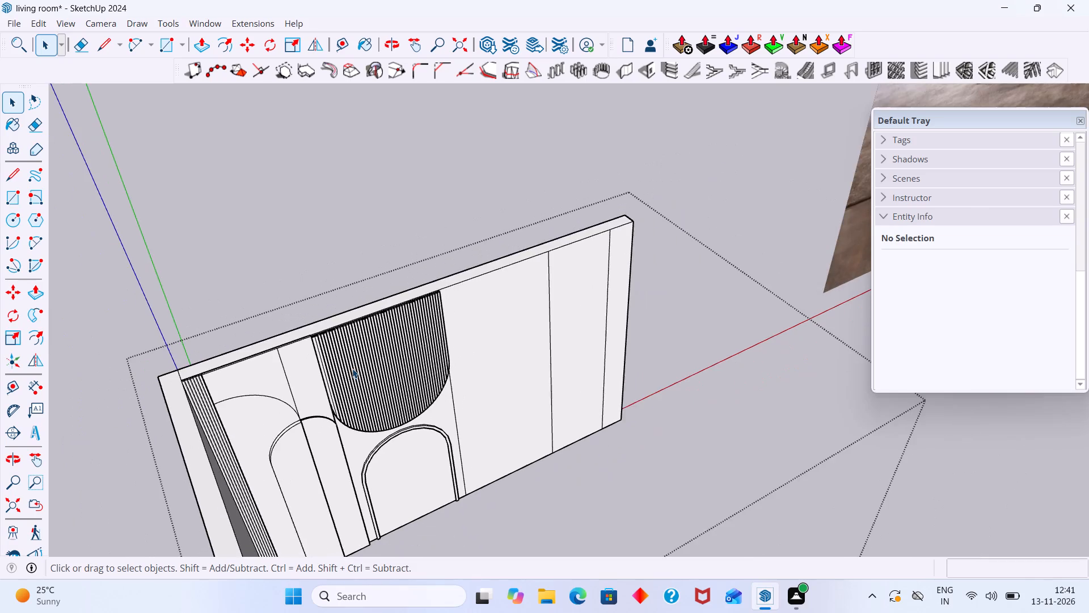
shift+middle_drag(352, 368, 89, 368)
scroll(141, 366, down, 14)
middle_drag(226, 364, 315, 365)
middle_drag(309, 375, 292, 369)
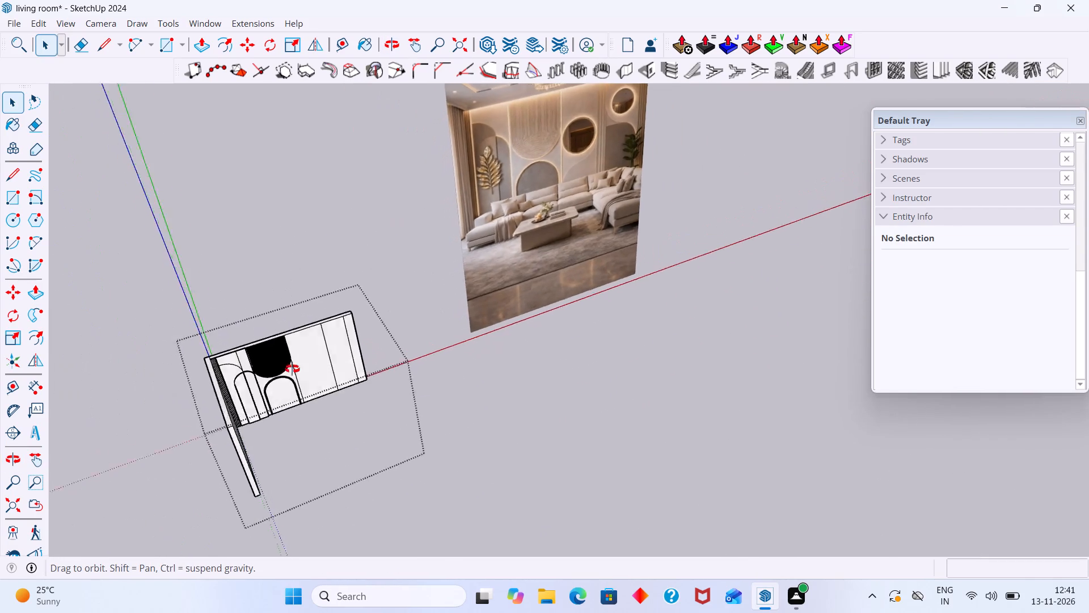
middle_drag(292, 369, 239, 335)
middle_drag(331, 316, 316, 312)
scroll(303, 326, up, 4)
middle_drag(308, 326, 269, 354)
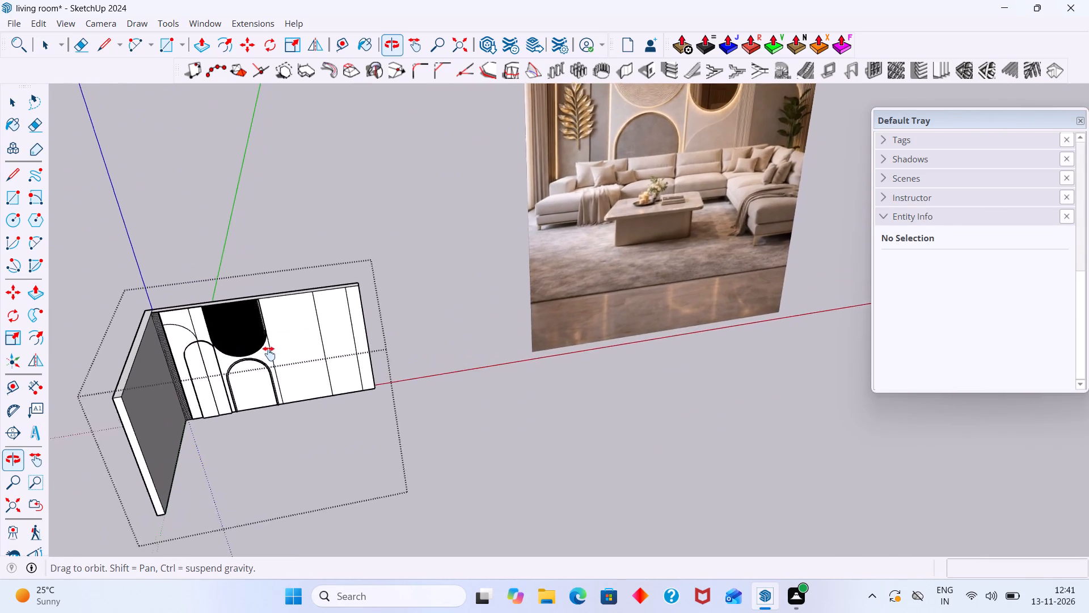
middle_drag(269, 354, 253, 389)
middle_drag(246, 389, 224, 472)
scroll(265, 475, up, 3)
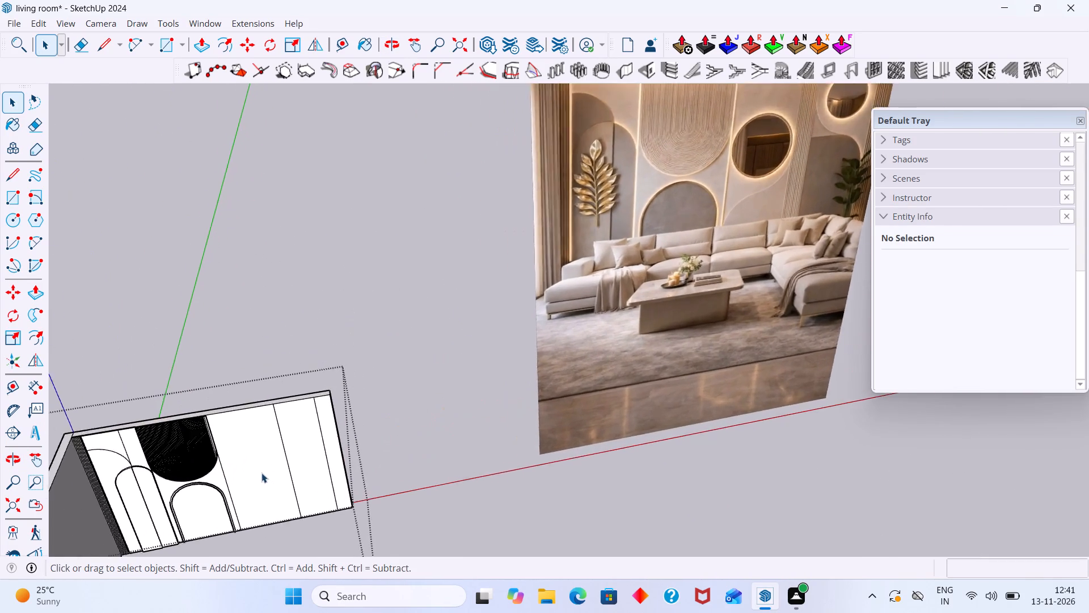
scroll(261, 473, up, 2)
middle_drag(260, 473, 243, 439)
scroll(247, 441, down, 4)
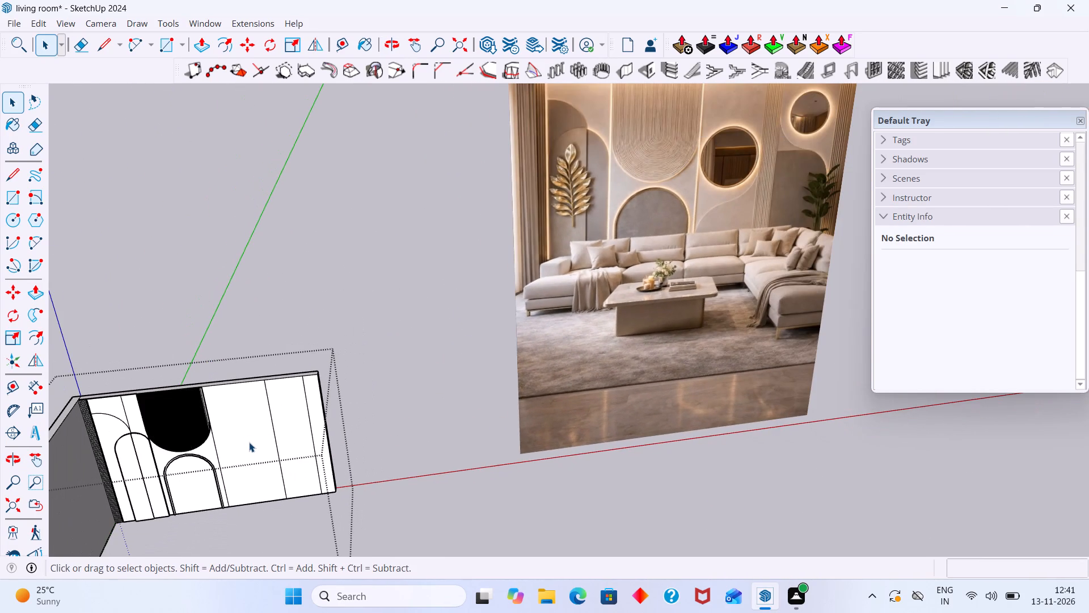
shift+middle_drag(249, 442, 253, 459)
scroll(253, 459, up, 2)
scroll(254, 459, down, 2)
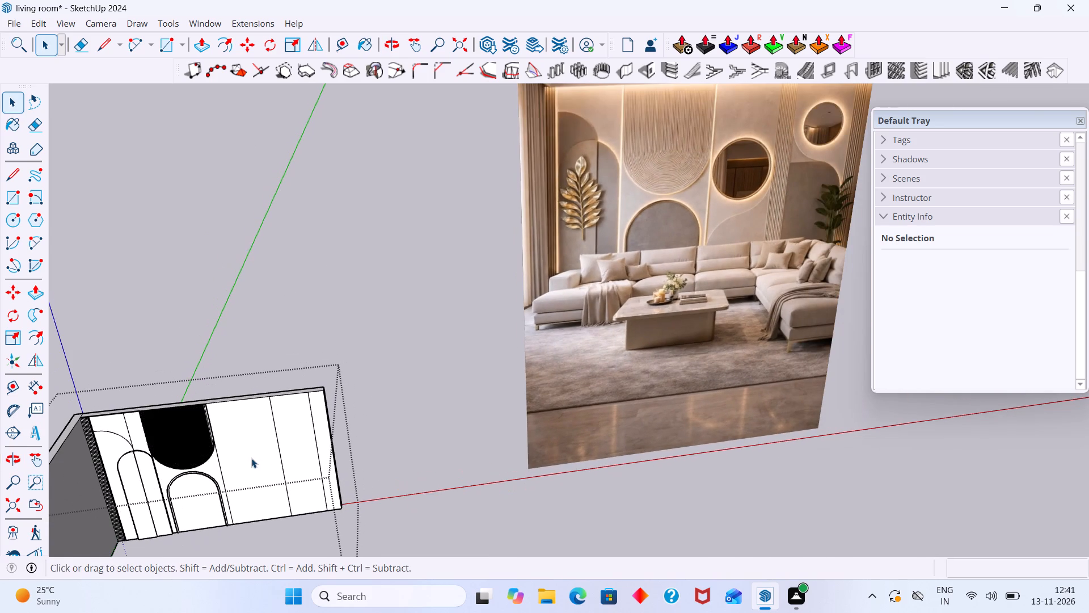
Make a group of the wide plain wall face beside the louvred panel, including its bounding edges.
double_click(251, 458)
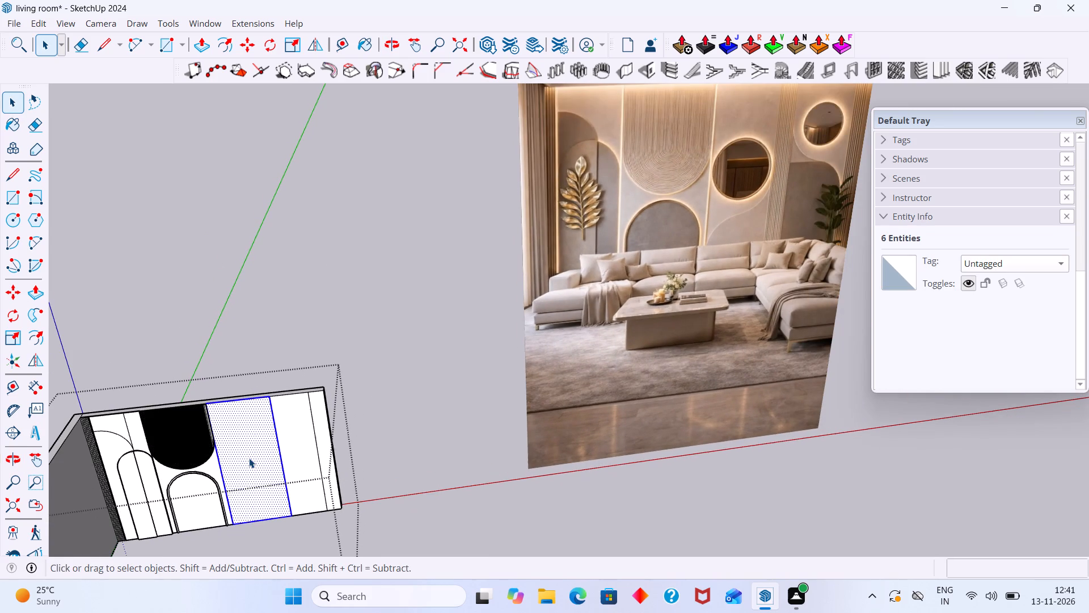
scroll(227, 400, up, 18)
middle_drag(192, 400, 191, 459)
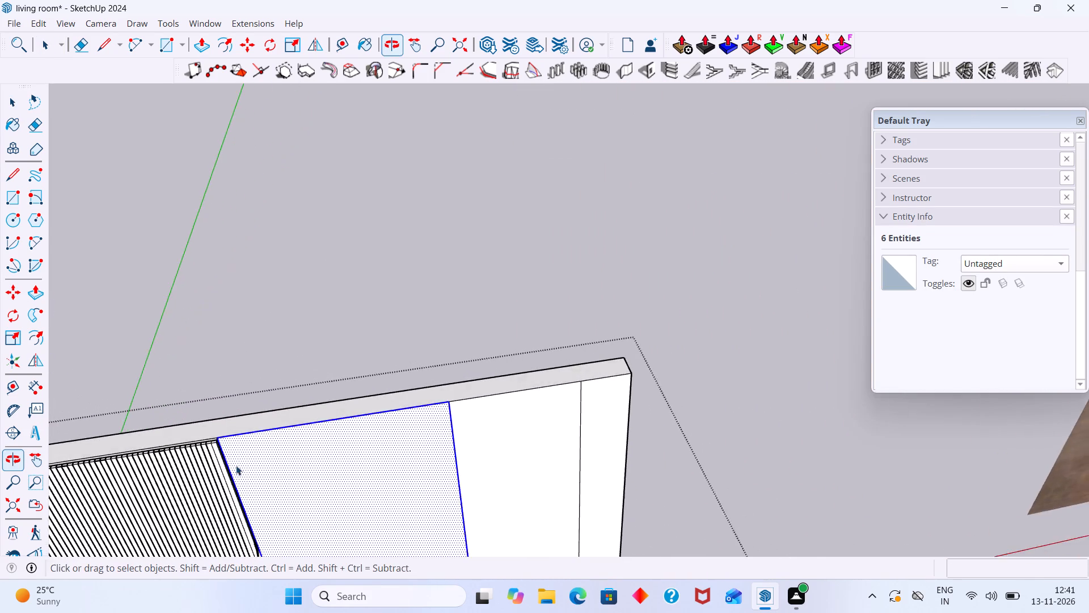
scroll(238, 465, up, 15)
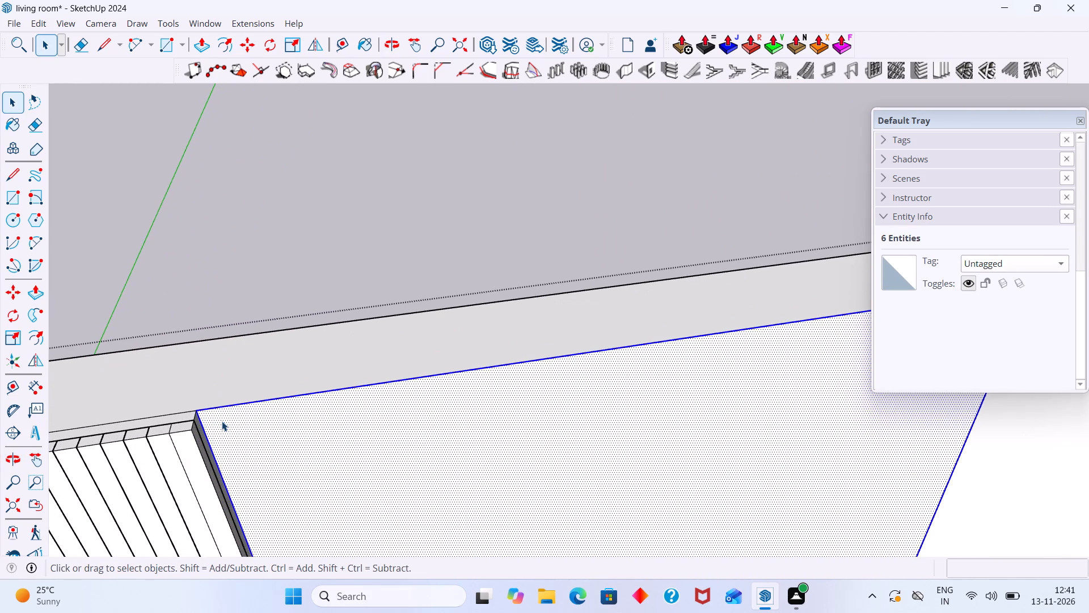
double_click(246, 422)
right_click(253, 428)
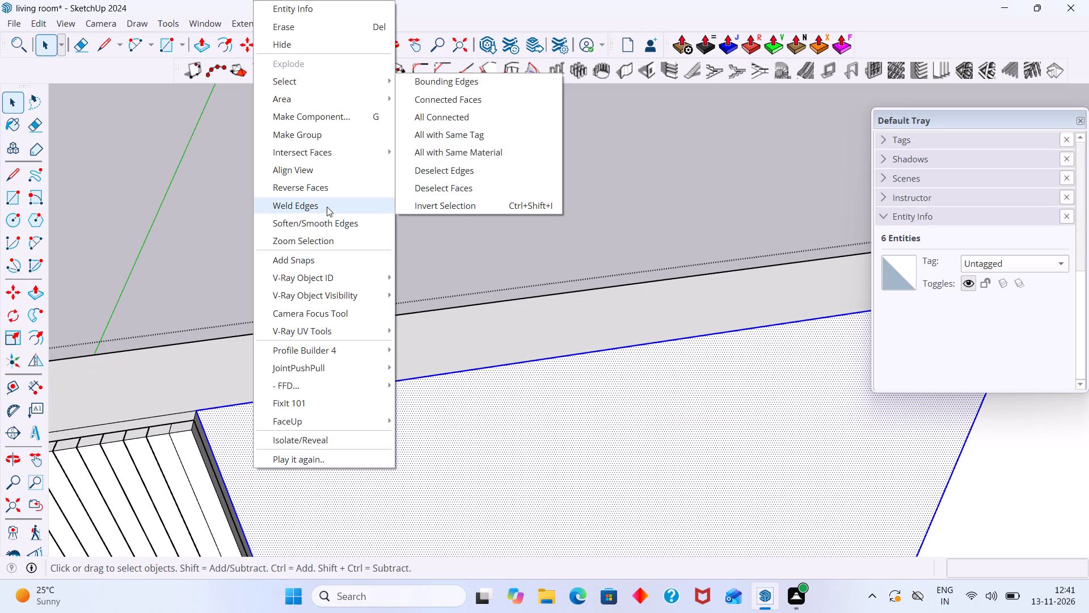
click(301, 133)
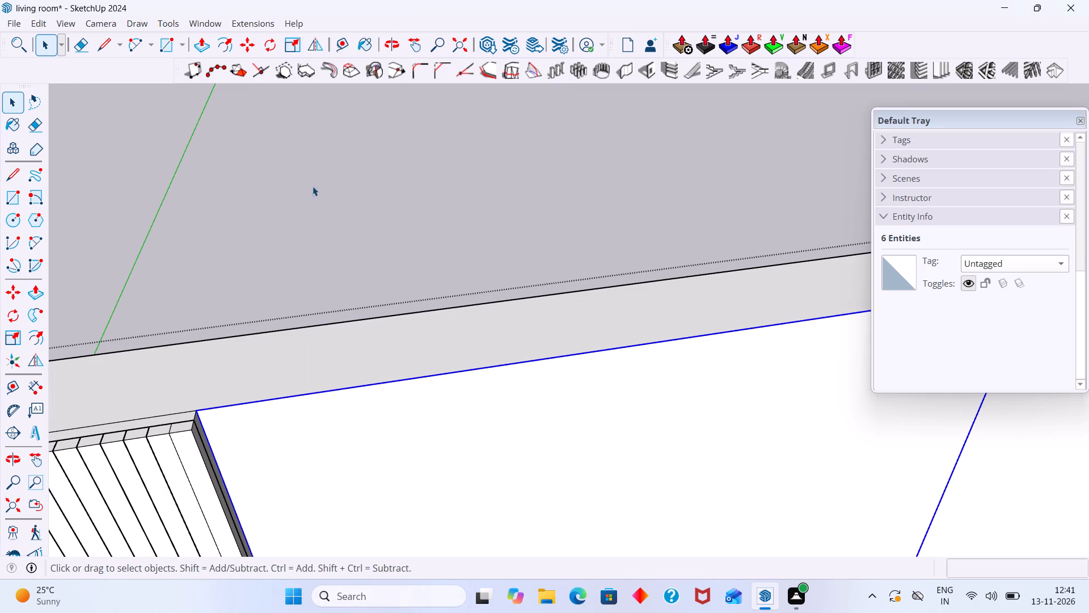
Push/Pull the grouped wide face outward by about 11/16" to match the depth of the adjoining louvres.
double_click(323, 424)
scroll(320, 441, down, 3)
middle_drag(320, 441, 280, 328)
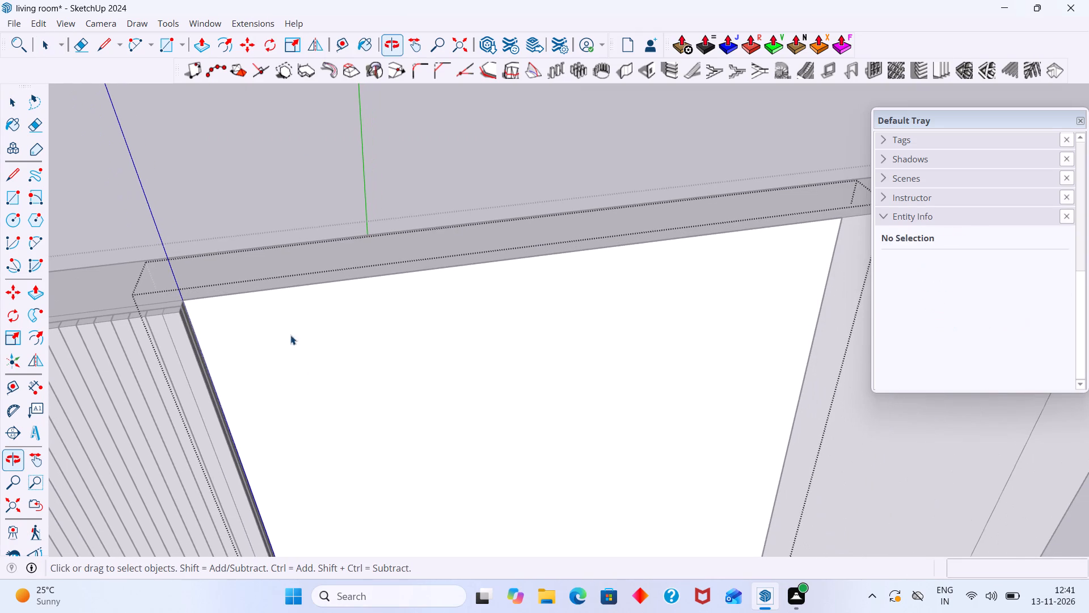
click(316, 373)
key(p)
click(316, 373)
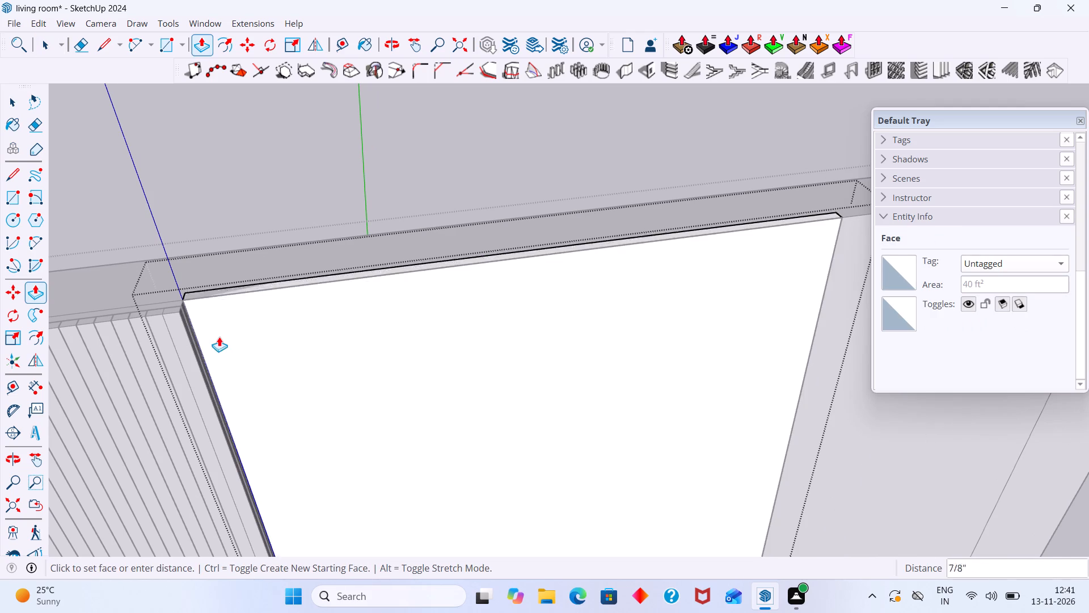
scroll(181, 305, up, 11)
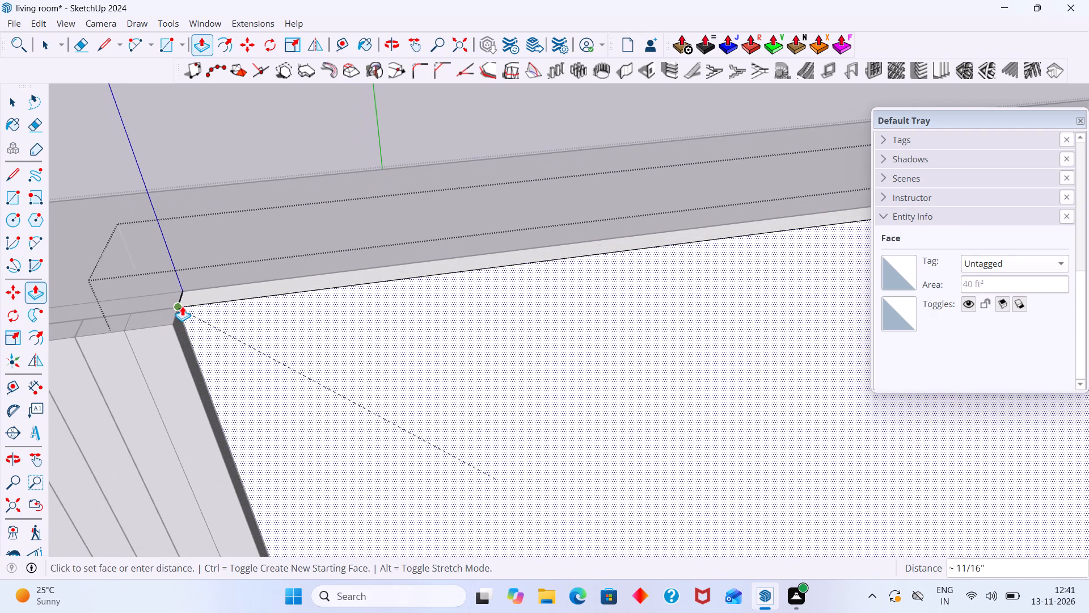
click(180, 308)
key(space)
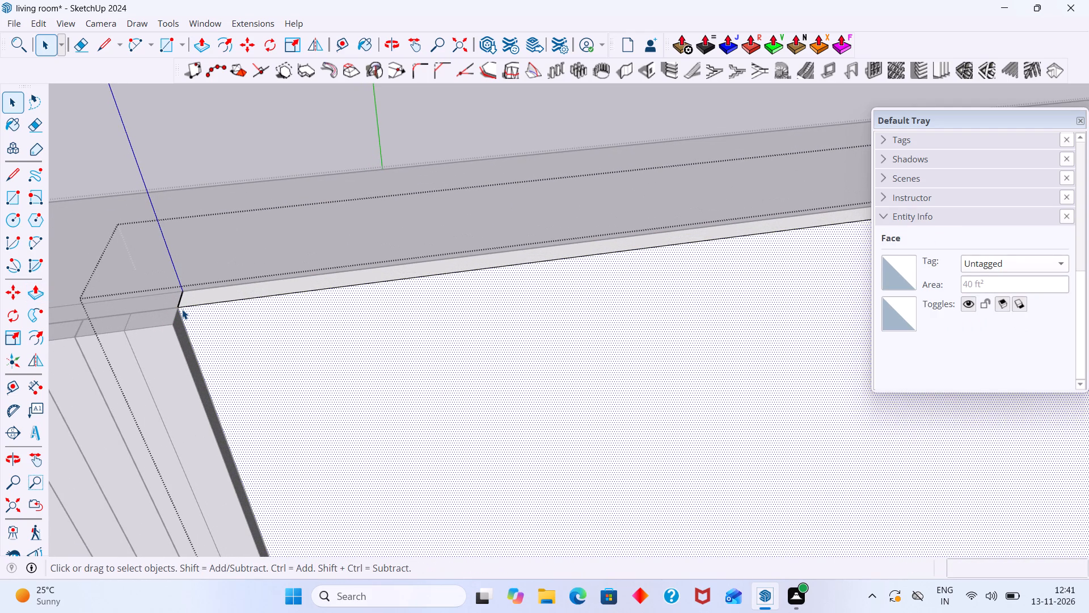
scroll(204, 298, down, 3)
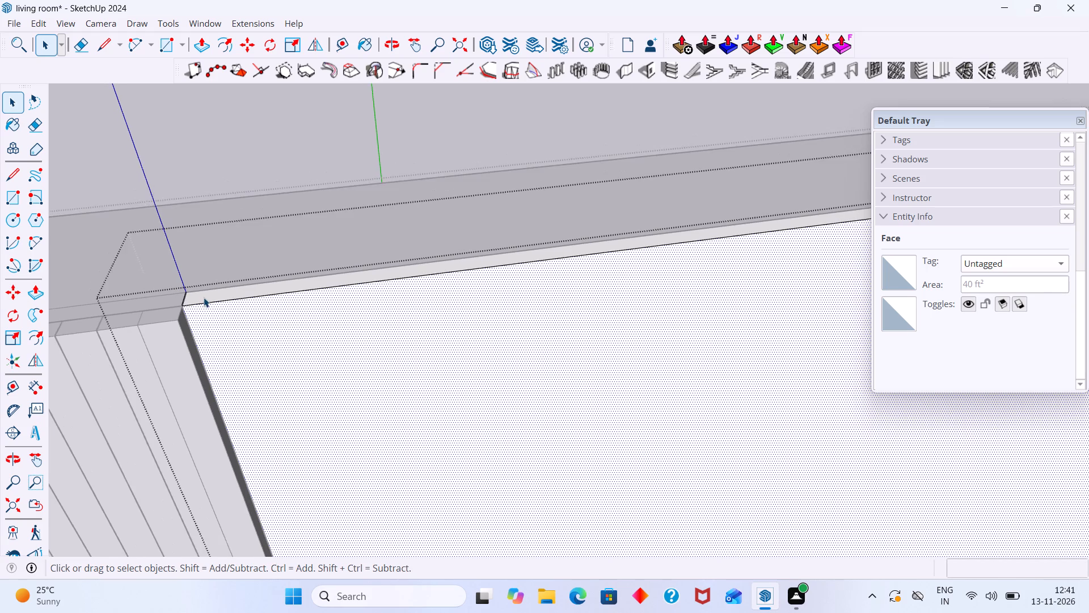
click(221, 188)
Compare the thickened wide panel and the remaining flat strips with the reference image.
scroll(212, 208, down, 11)
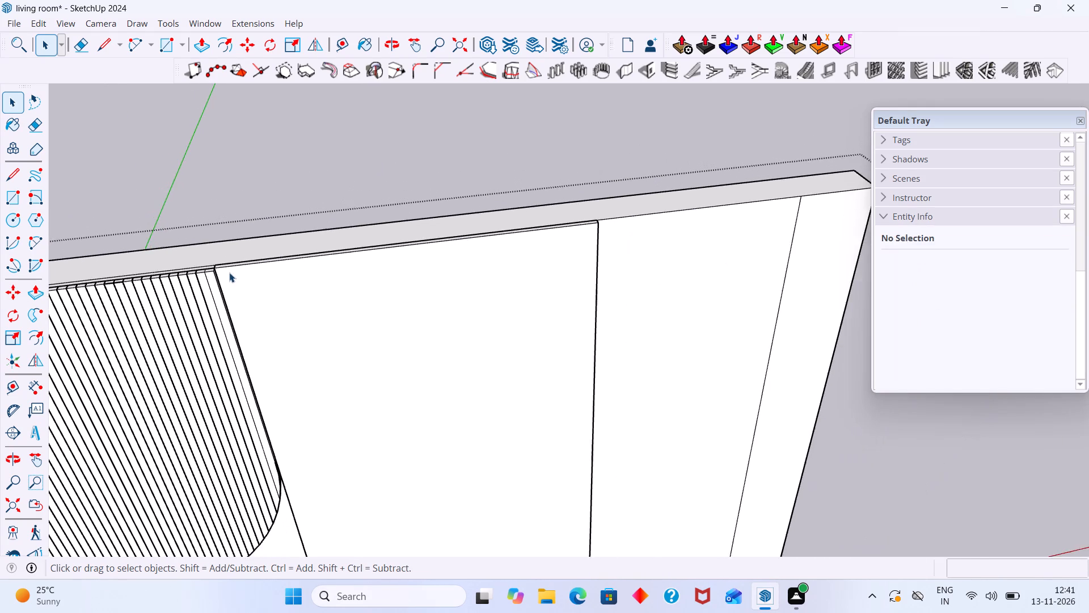
scroll(229, 272, down, 11)
middle_drag(266, 305, 87, 287)
scroll(141, 282, down, 7)
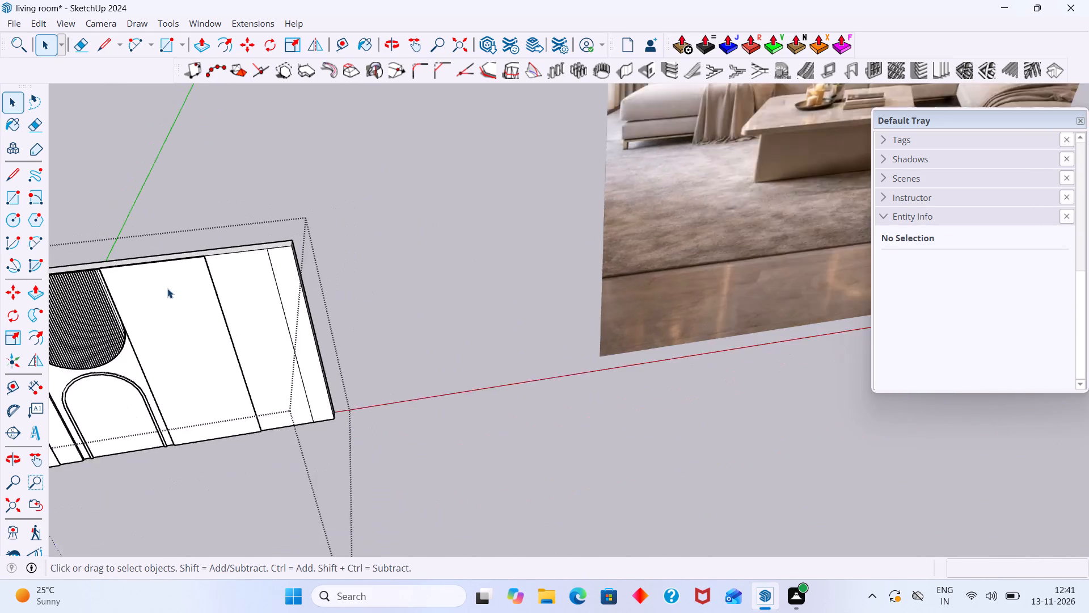
scroll(167, 288, down, 11)
shift+middle_drag(184, 321, 203, 408)
scroll(228, 367, up, 2)
scroll(228, 367, down, 3)
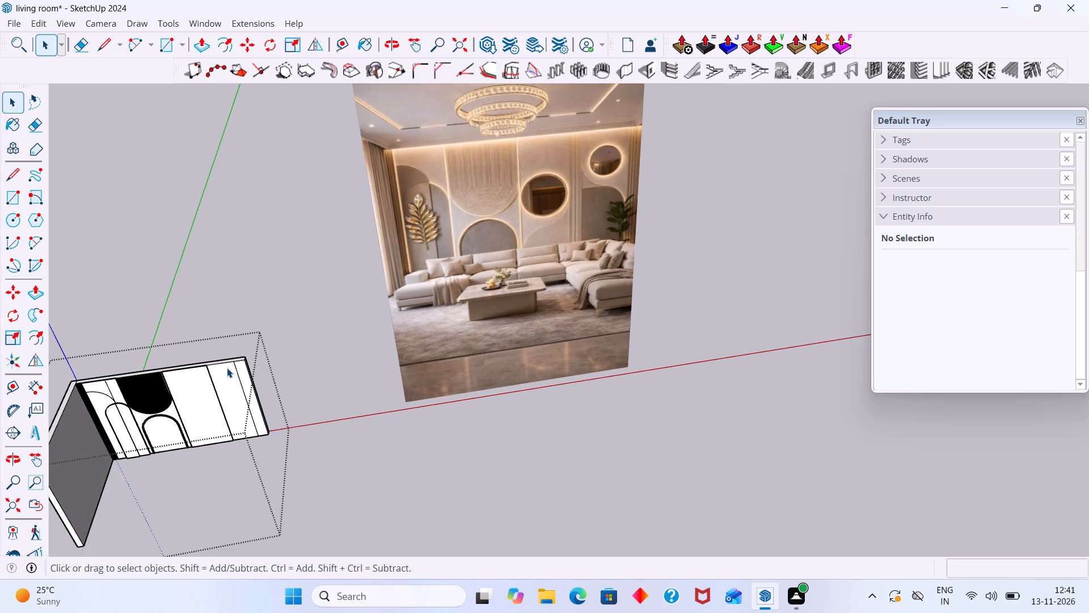
middle_drag(226, 368, 208, 343)
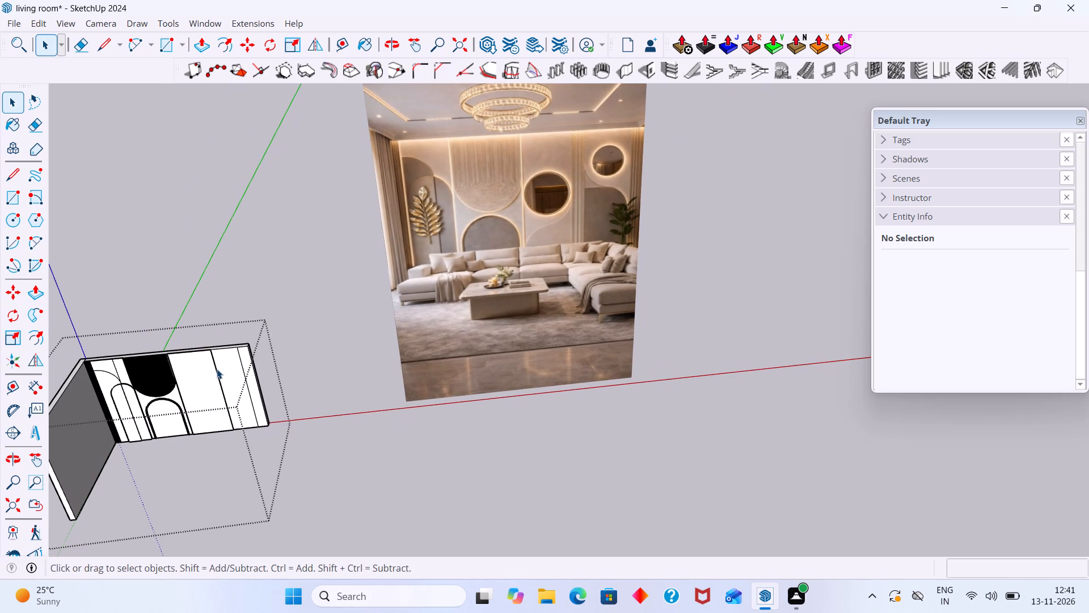
scroll(221, 374, up, 3)
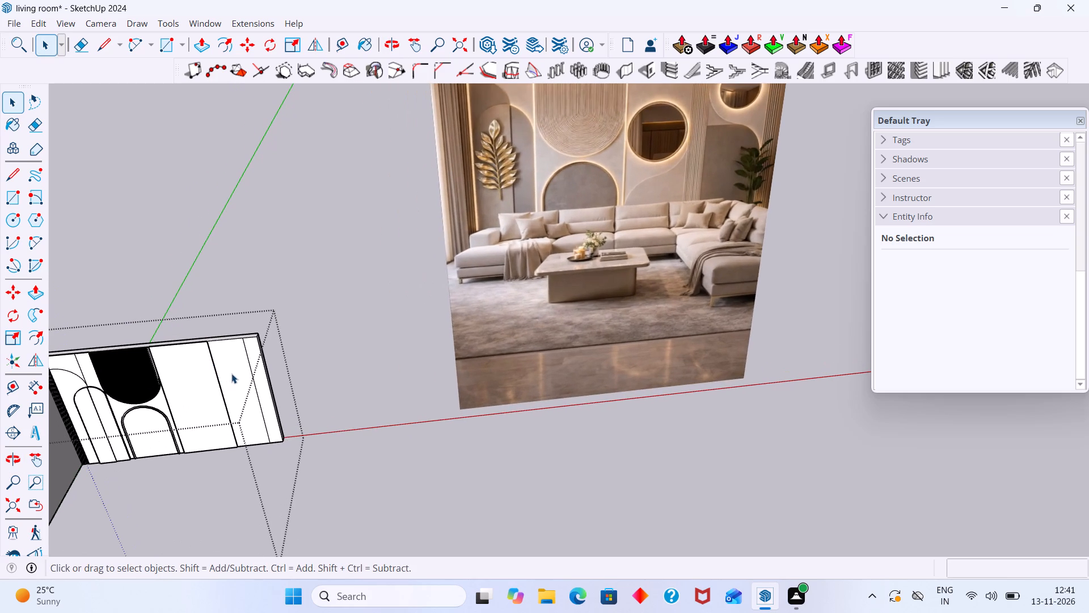
Make a group of the 25 ft² wall face between the thickened wide panel and the narrow end strip.
click(231, 373)
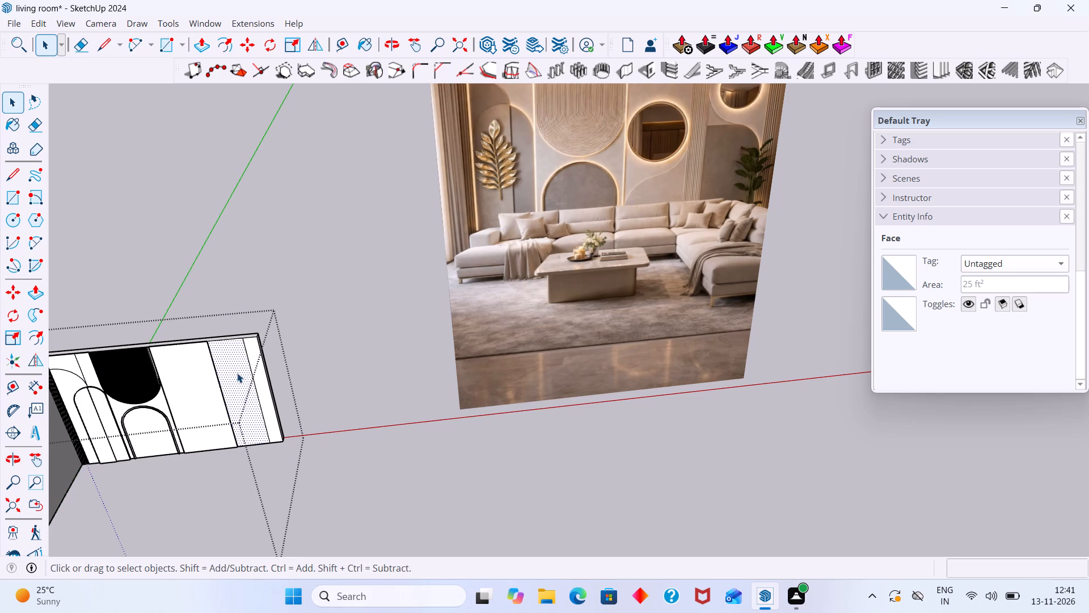
scroll(238, 372, up, 1)
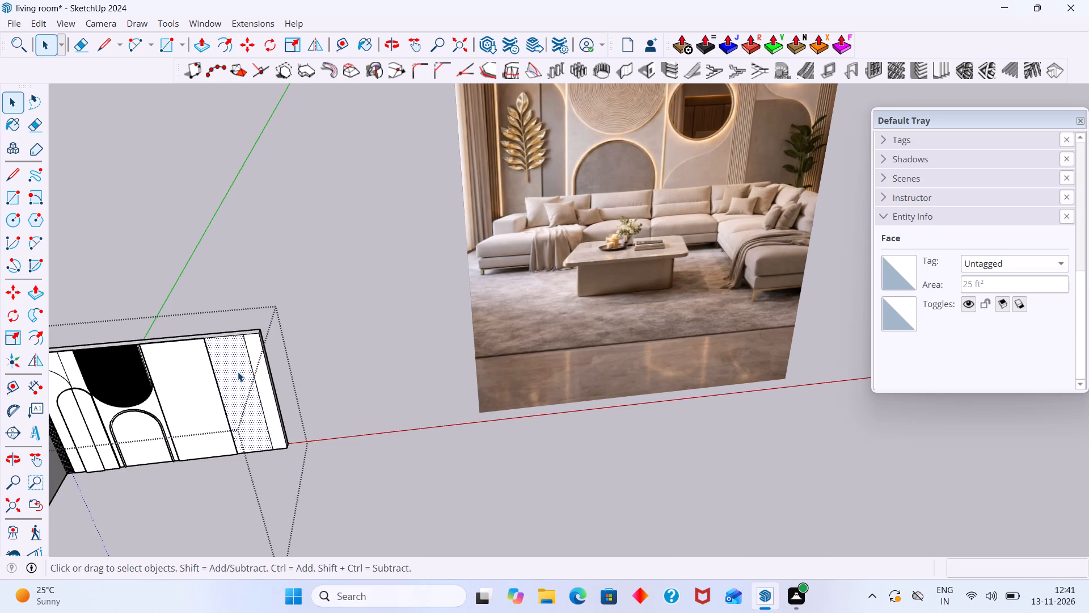
double_click(237, 371)
right_click(237, 371)
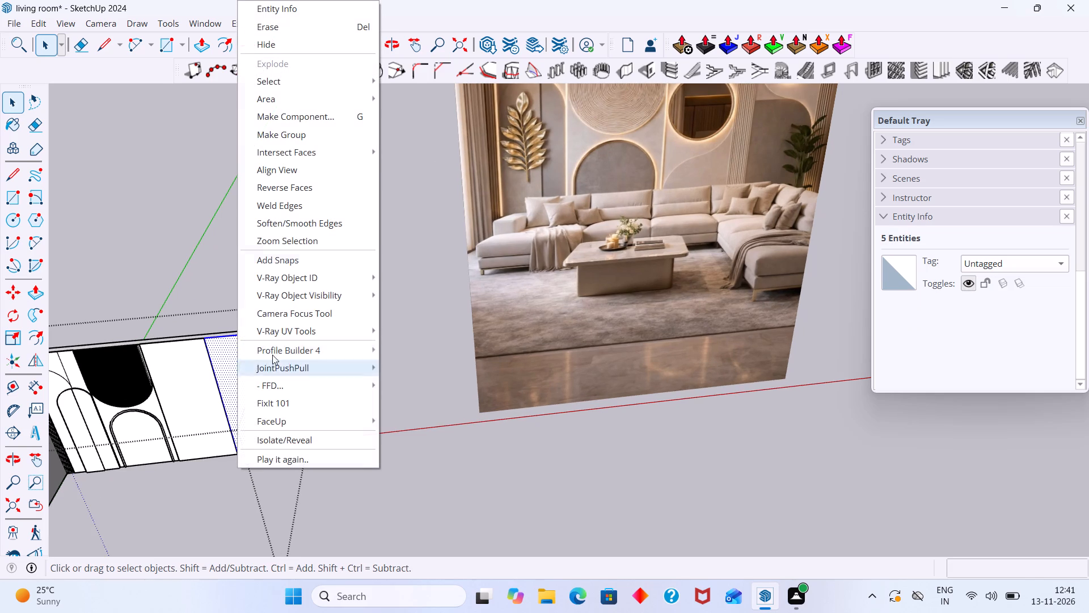
click(317, 134)
Push/Pull the newly grouped face outward by the same distance as the adjacent wide panel.
double_click(226, 368)
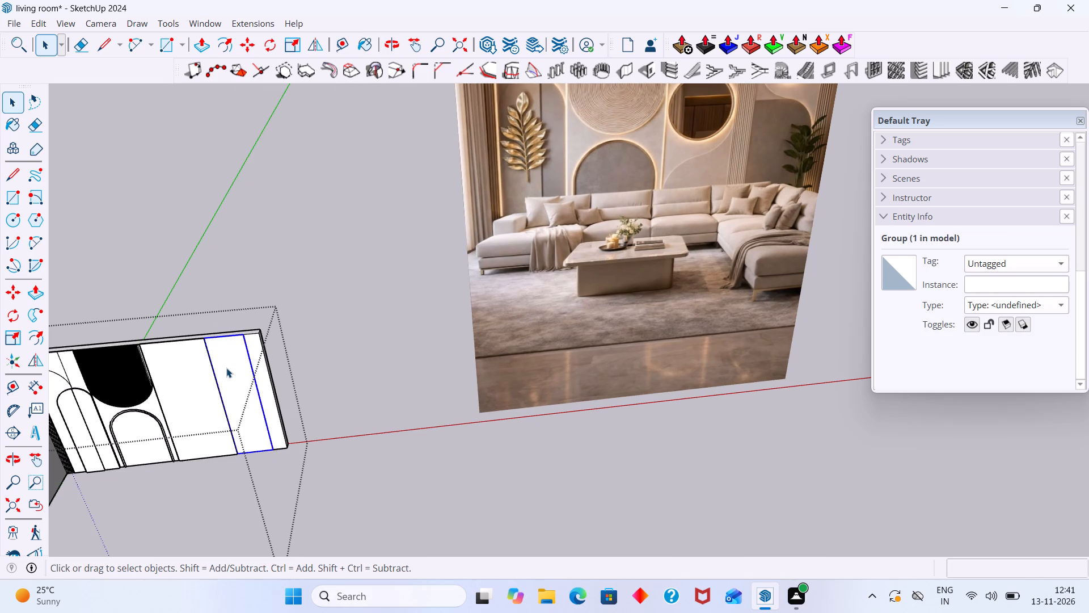
scroll(228, 368, up, 3)
click(228, 368)
key(p)
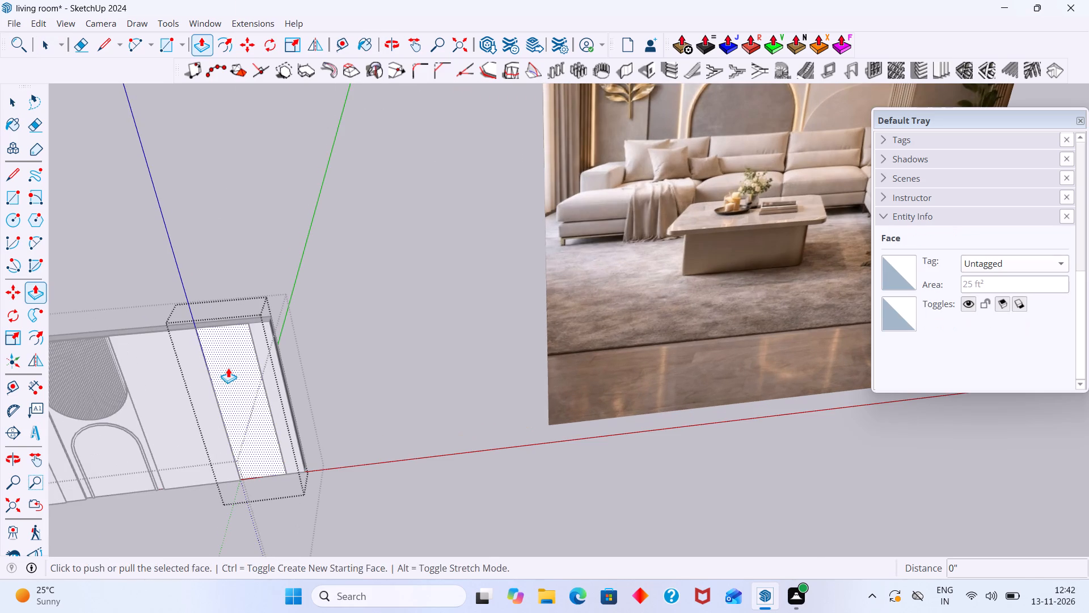
double_click(228, 368)
key(space)
click(420, 281)
Make a group of the last narrow strip face at the far end of the feature wall.
middle_drag(259, 355, 261, 409)
scroll(230, 364, up, 20)
scroll(230, 364, up, 9)
scroll(202, 328, down, 3)
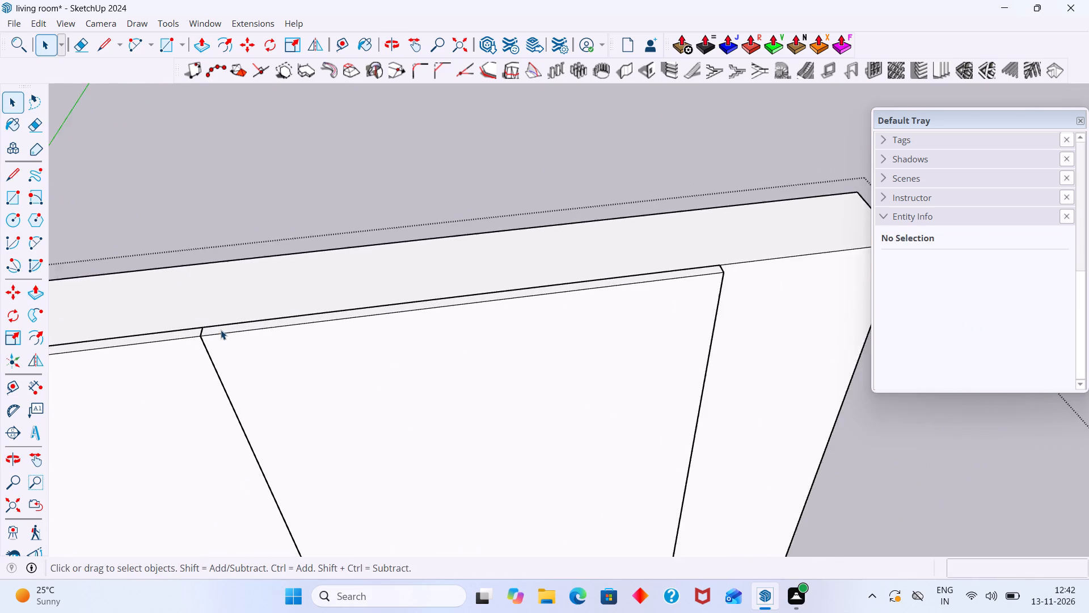
scroll(221, 330, down, 20)
scroll(221, 330, down, 4)
shift+middle_drag(425, 322, 310, 330)
scroll(324, 335, up, 17)
double_click(310, 322)
right_click(310, 322)
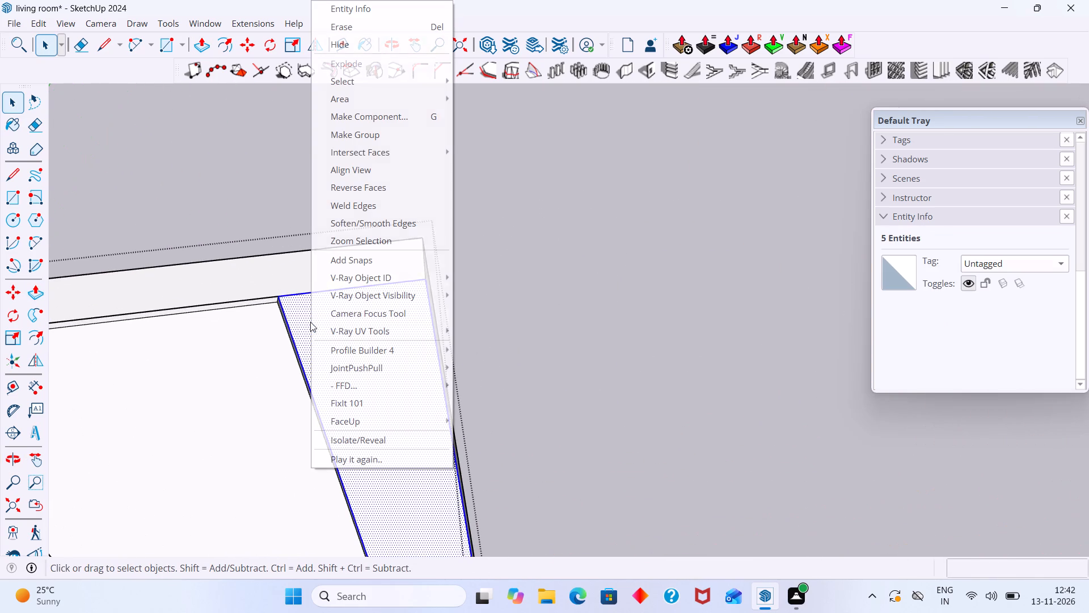
click(373, 133)
Push/Pull the grouped far-end narrow strip outward by the same distance as the adjacent panels.
click(372, 296)
double_click(372, 305)
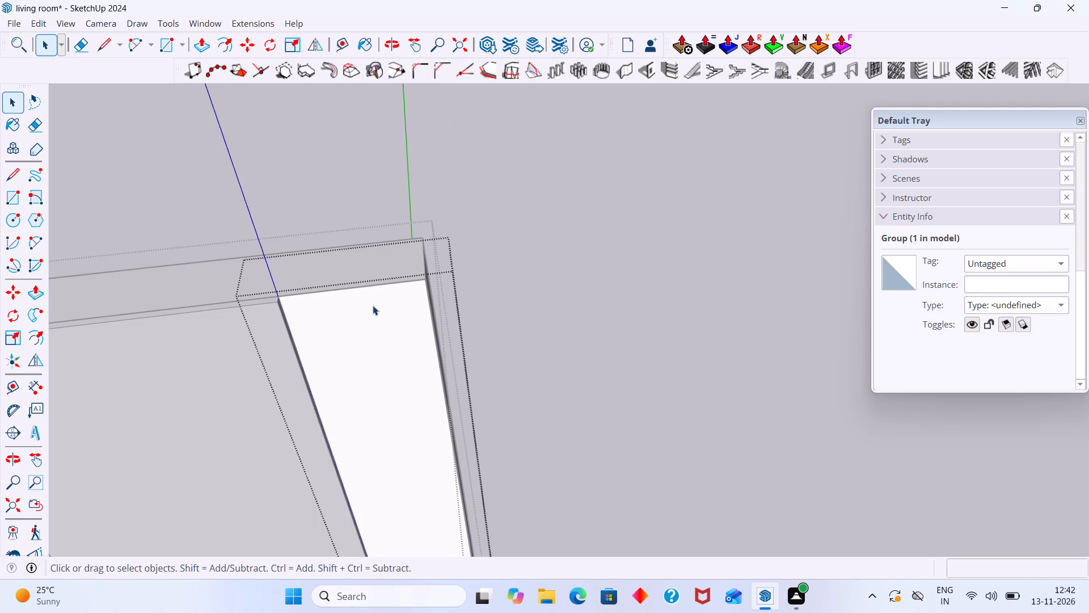
click(386, 316)
key(p)
double_click(387, 315)
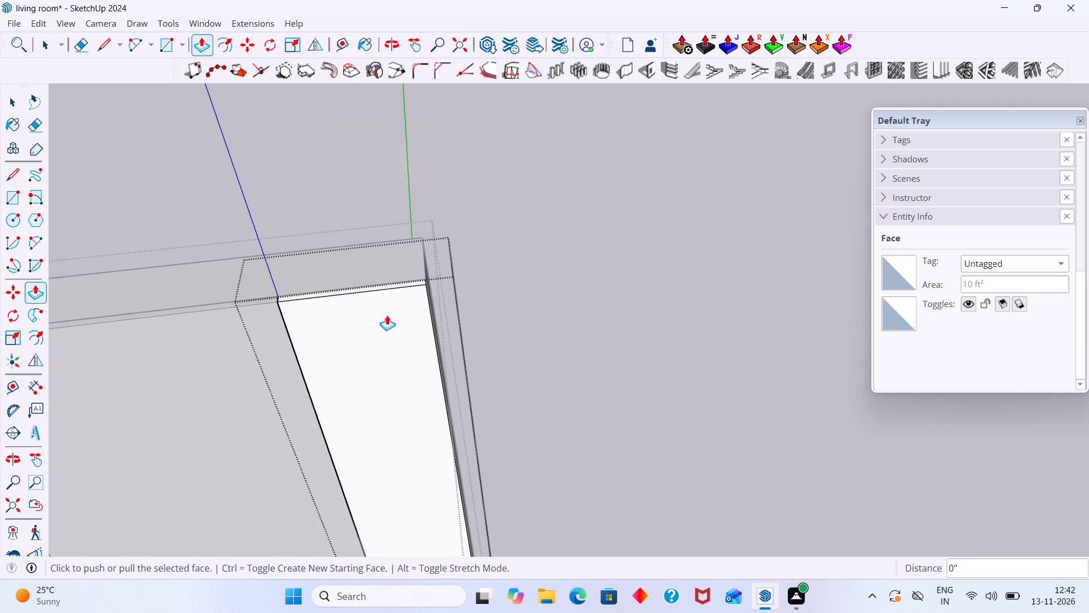
key(space)
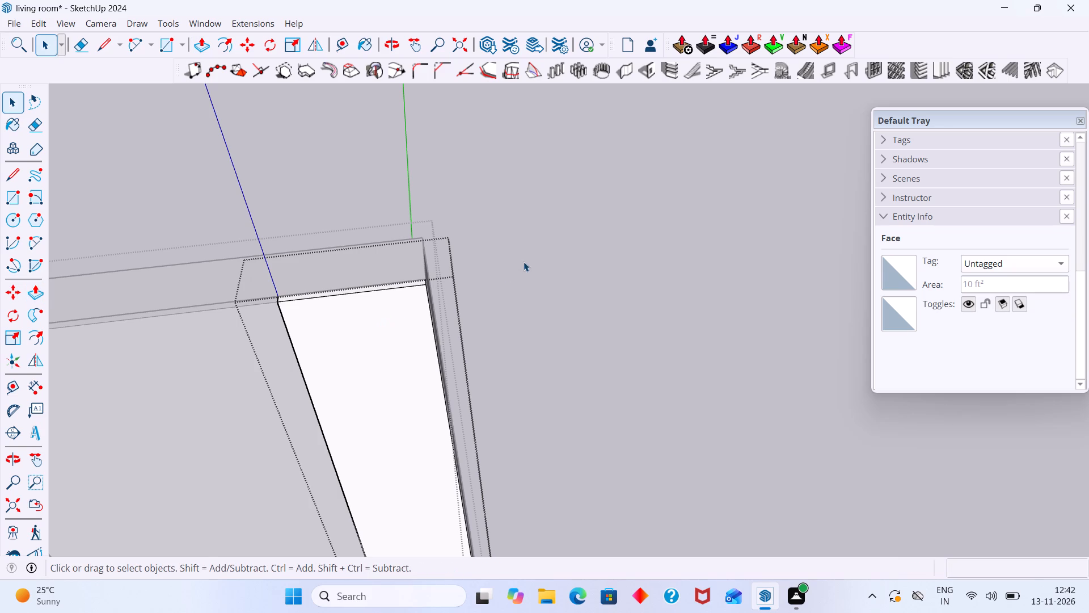
click(526, 261)
Copy the fluted strip group from the inner wall corner about 14' 5 7/16" along the wall to the far-end strip's outer top corner.
scroll(487, 275, down, 20)
scroll(487, 275, down, 9)
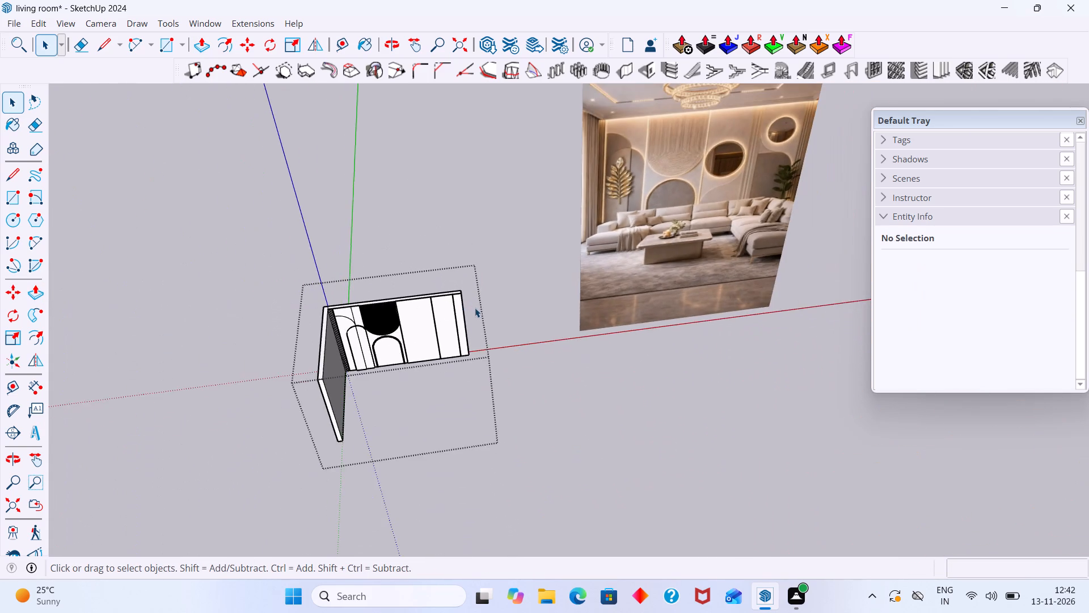
shift+middle_drag(476, 309, 450, 340)
middle_drag(430, 344, 414, 331)
scroll(461, 329, up, 20)
scroll(461, 329, up, 5)
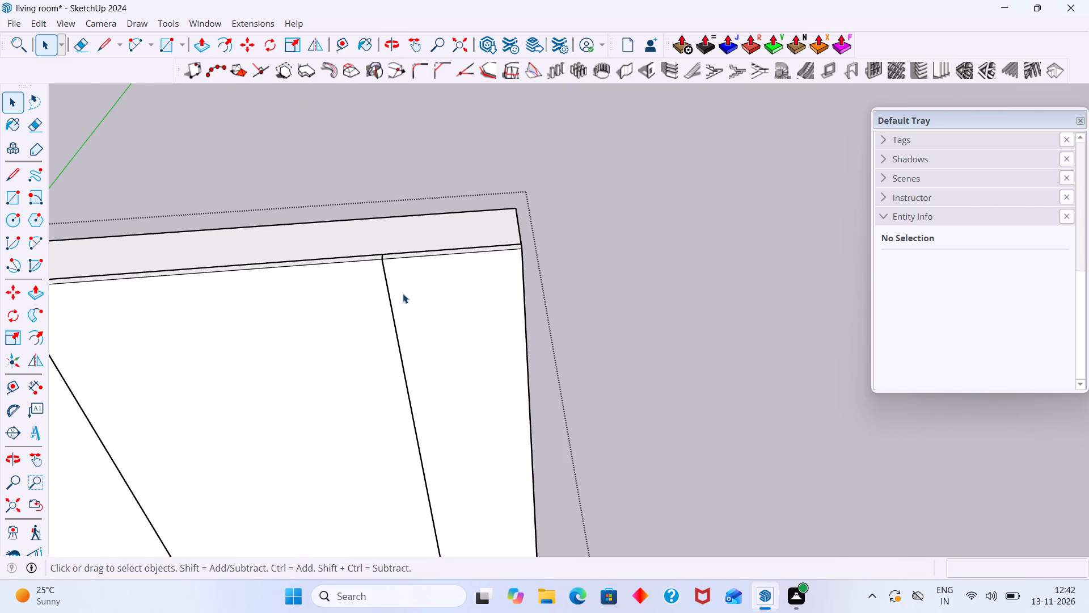
scroll(403, 293, up, 7)
scroll(395, 286, down, 20)
scroll(395, 286, down, 6)
middle_drag(395, 342, 426, 320)
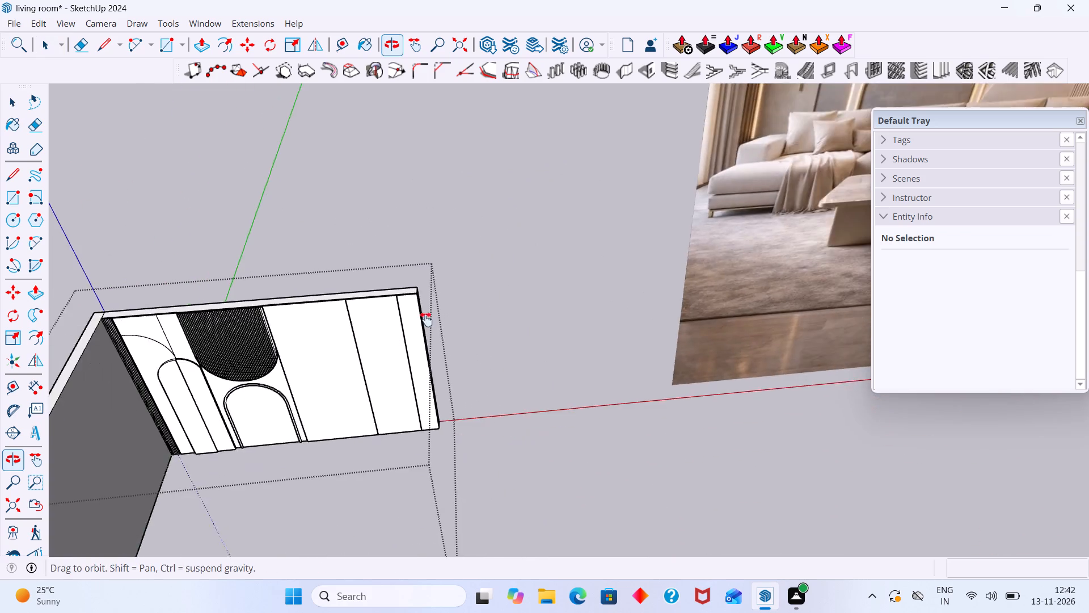
middle_drag(426, 320, 566, 264)
scroll(324, 250, up, 13)
click(273, 224)
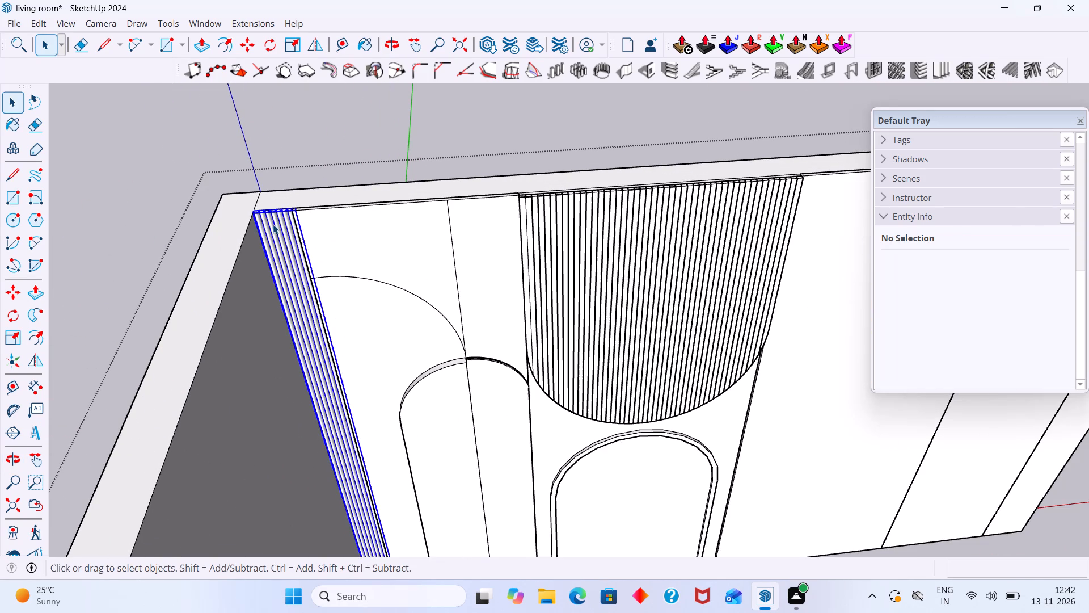
key(m)
click(296, 205)
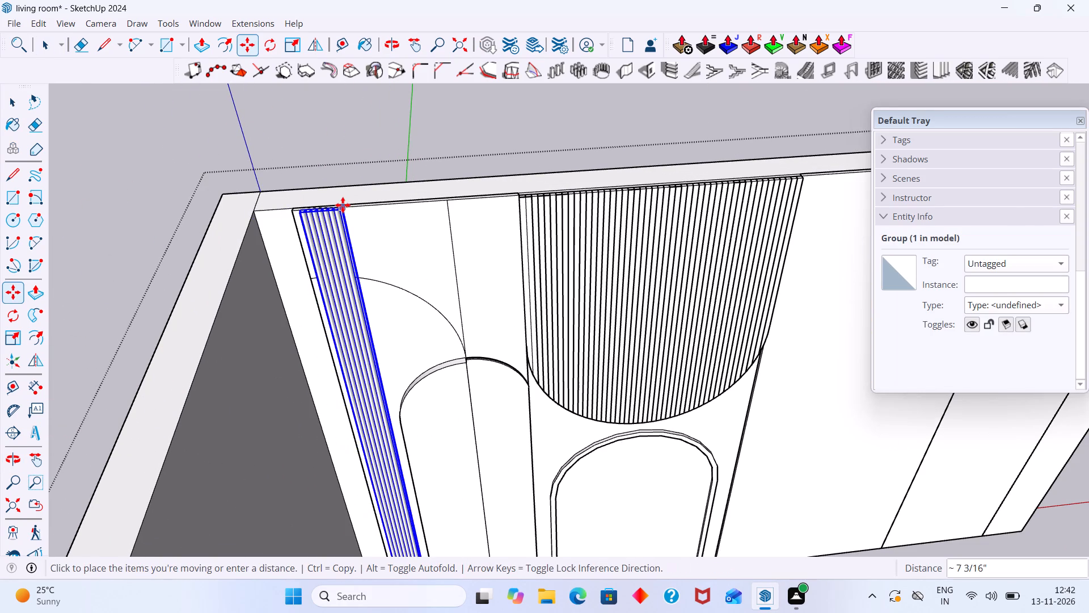
scroll(407, 217, down, 5)
middle_drag(442, 226, 208, 264)
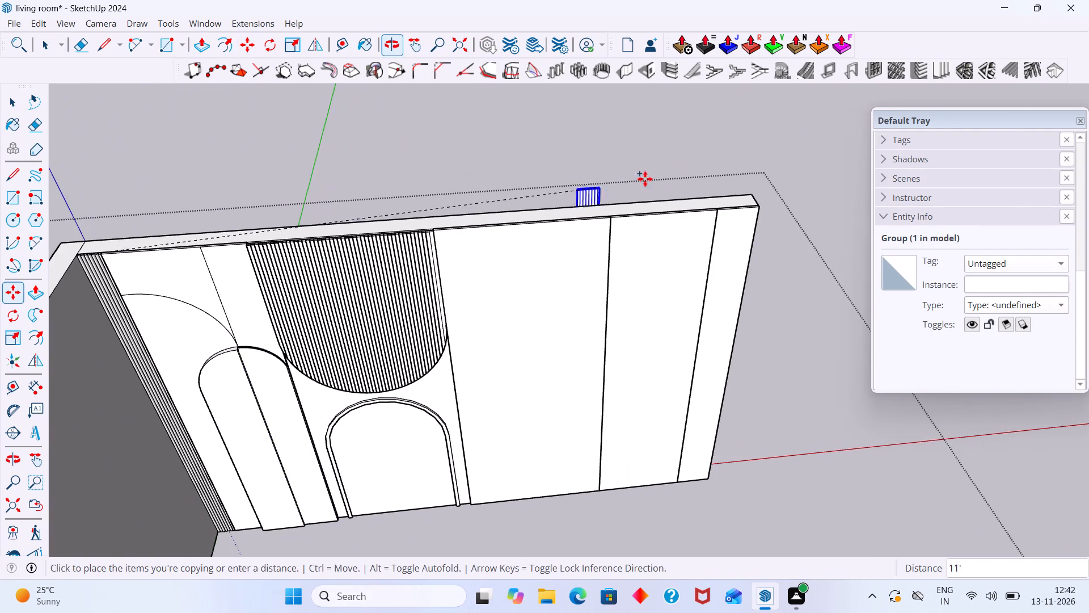
scroll(727, 215, up, 9)
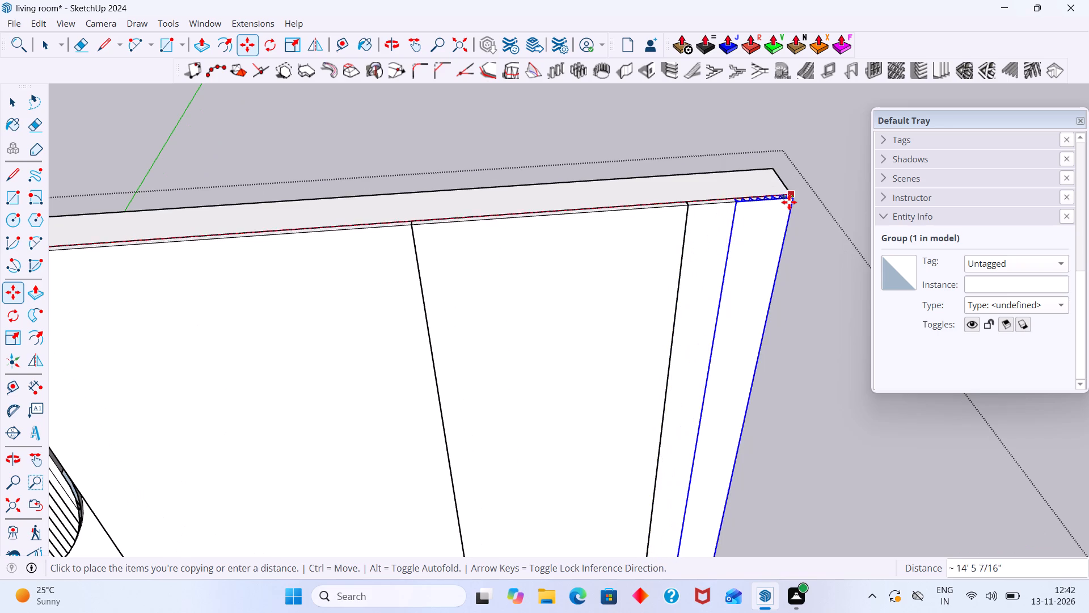
scroll(790, 202, up, 6)
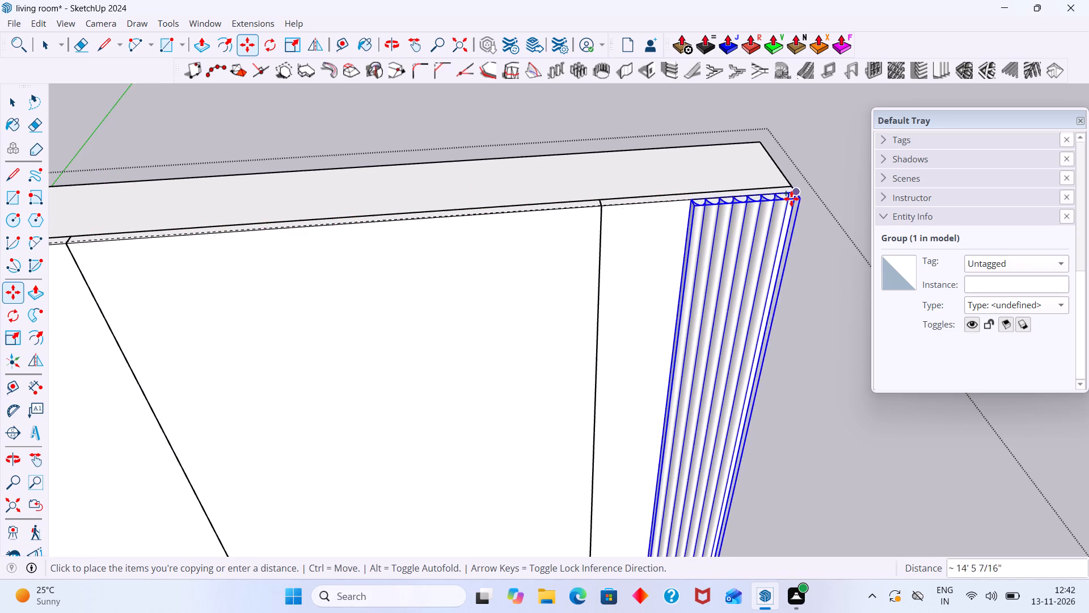
middle_drag(791, 199, 655, 259)
click(809, 289)
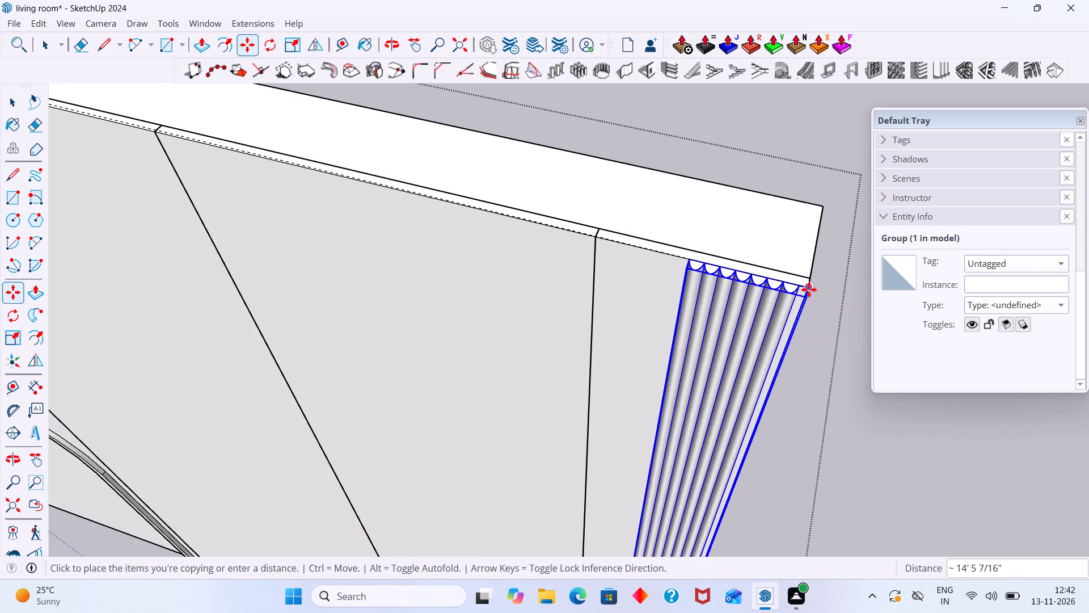
key(space)
click(852, 337)
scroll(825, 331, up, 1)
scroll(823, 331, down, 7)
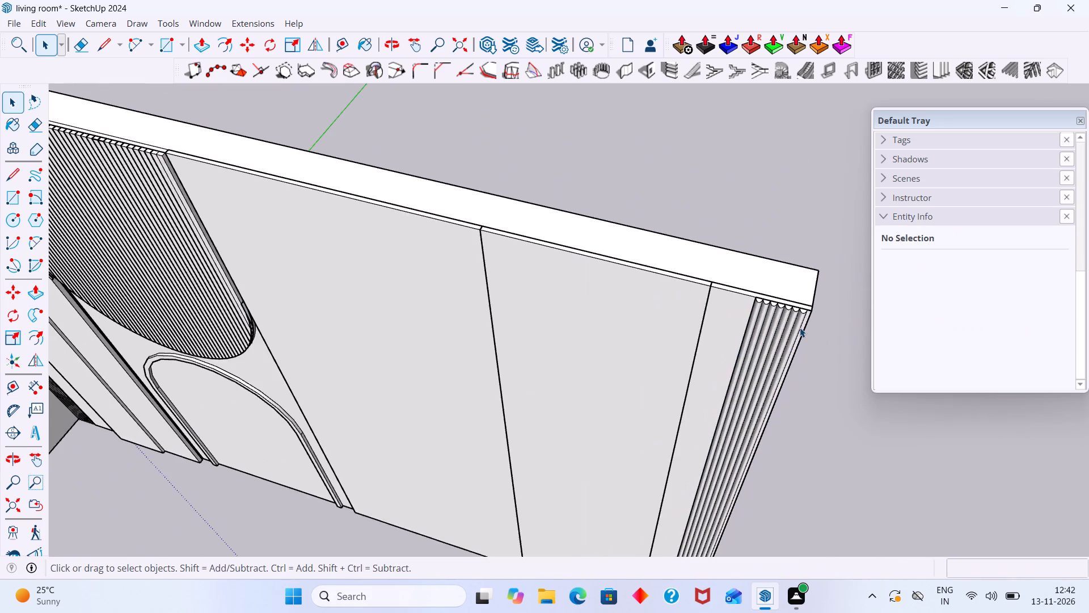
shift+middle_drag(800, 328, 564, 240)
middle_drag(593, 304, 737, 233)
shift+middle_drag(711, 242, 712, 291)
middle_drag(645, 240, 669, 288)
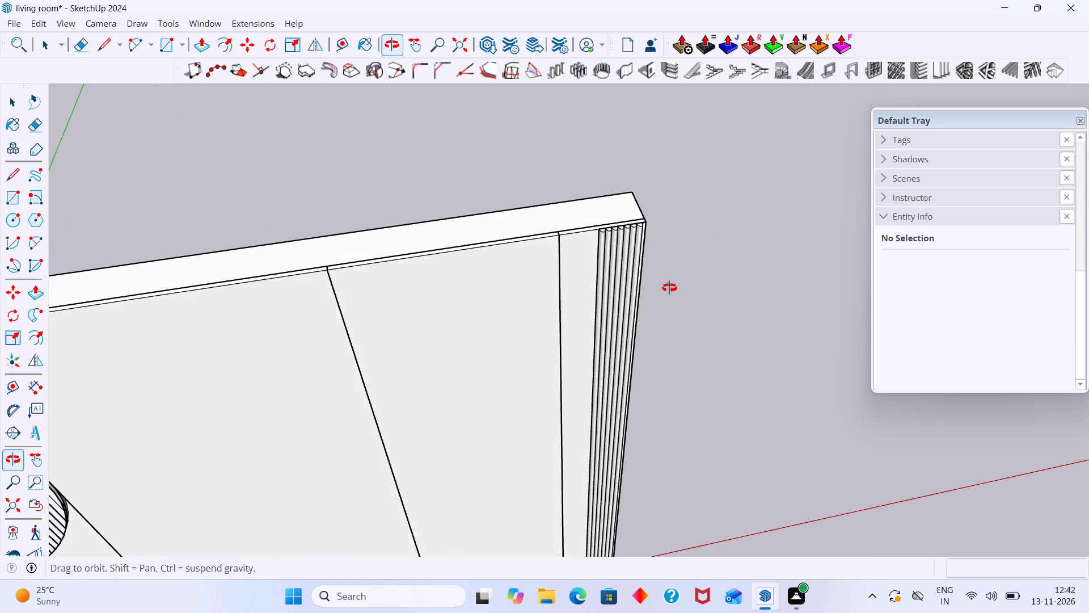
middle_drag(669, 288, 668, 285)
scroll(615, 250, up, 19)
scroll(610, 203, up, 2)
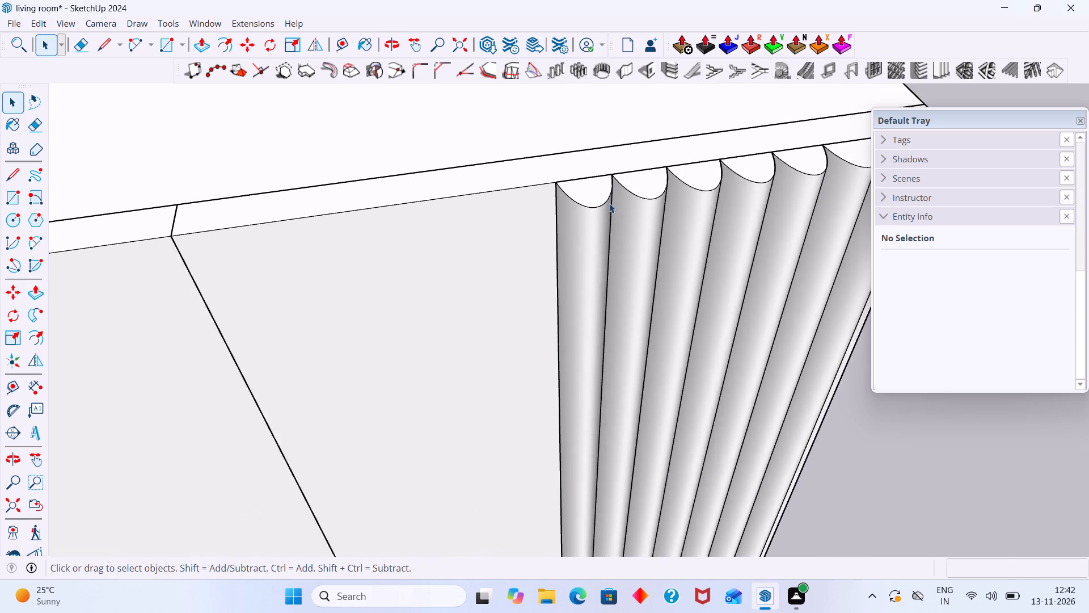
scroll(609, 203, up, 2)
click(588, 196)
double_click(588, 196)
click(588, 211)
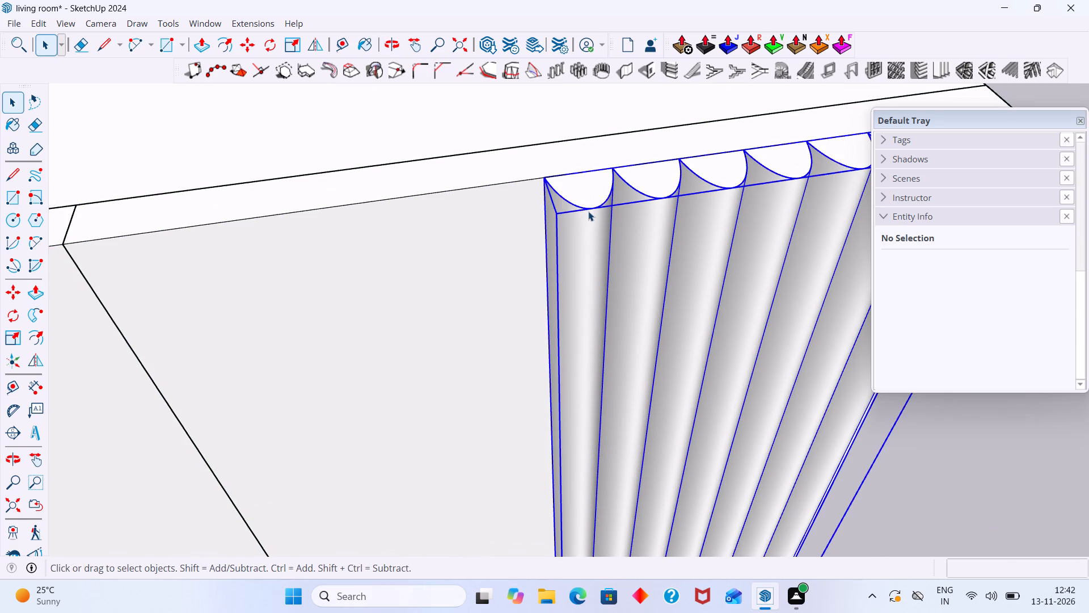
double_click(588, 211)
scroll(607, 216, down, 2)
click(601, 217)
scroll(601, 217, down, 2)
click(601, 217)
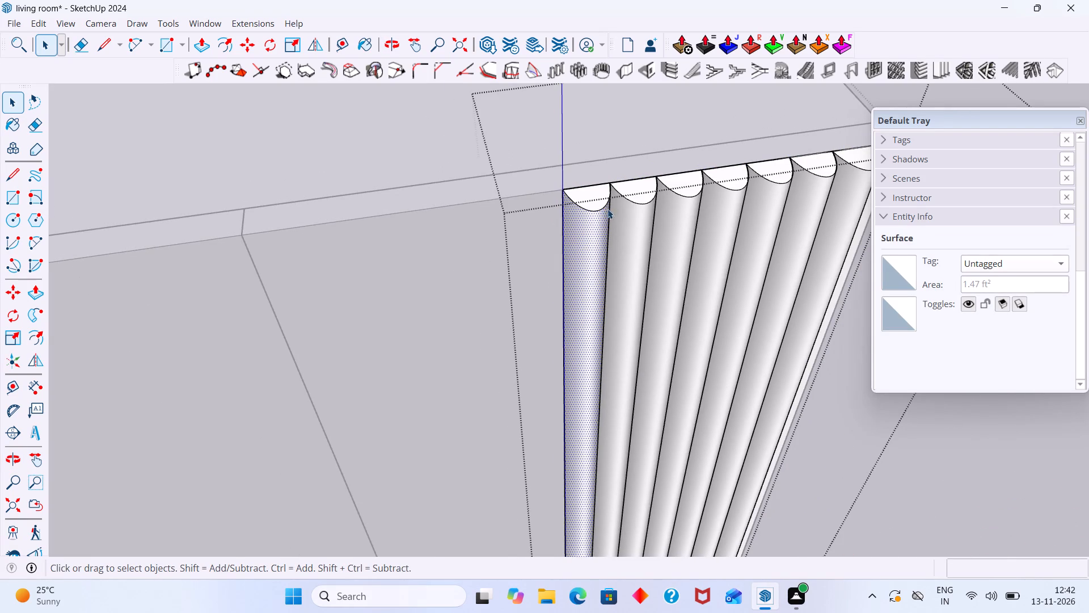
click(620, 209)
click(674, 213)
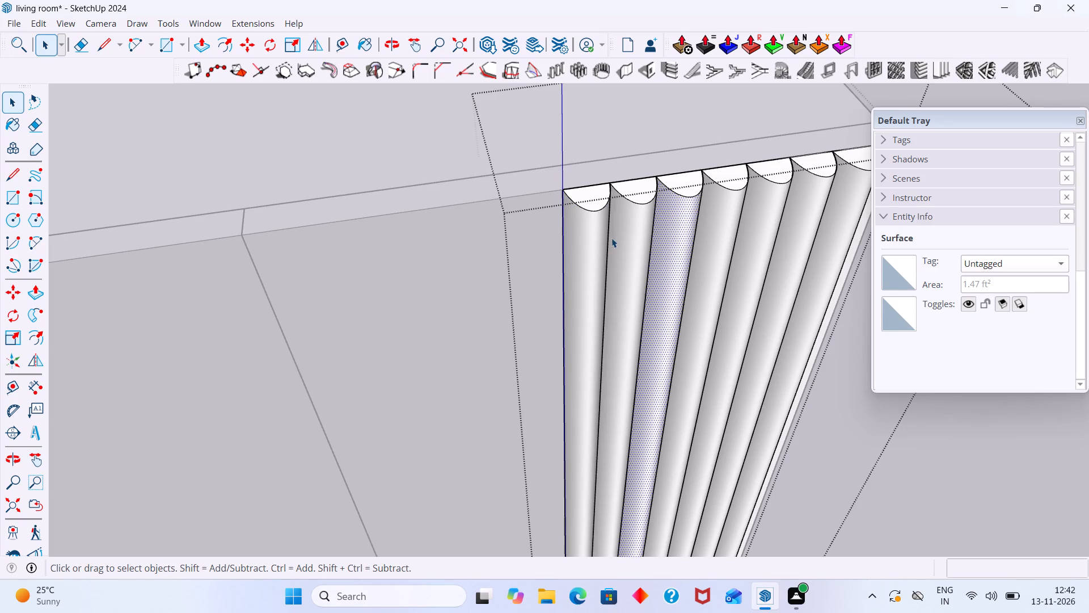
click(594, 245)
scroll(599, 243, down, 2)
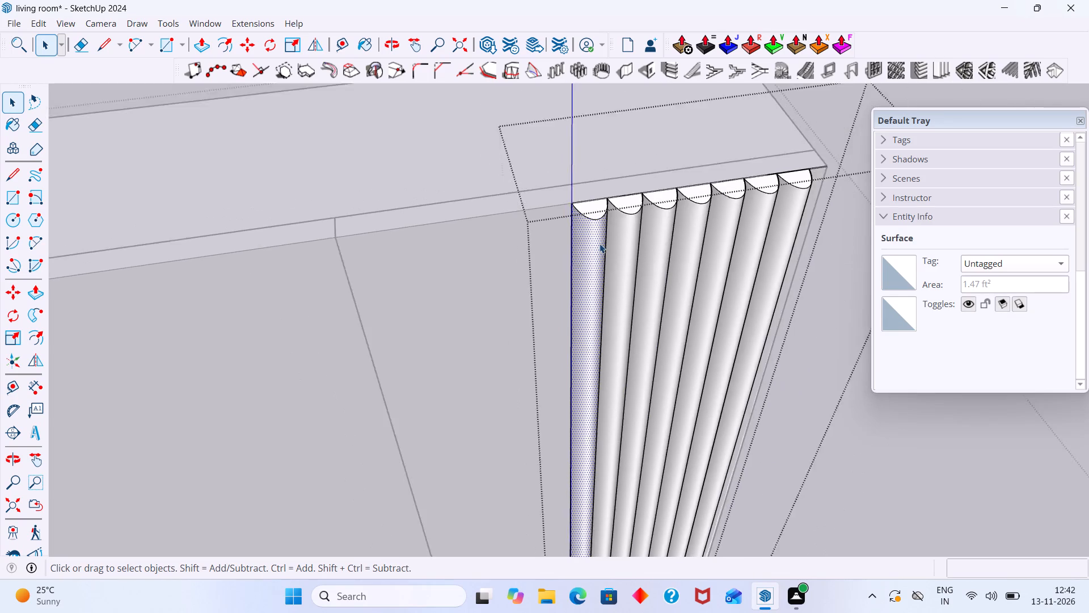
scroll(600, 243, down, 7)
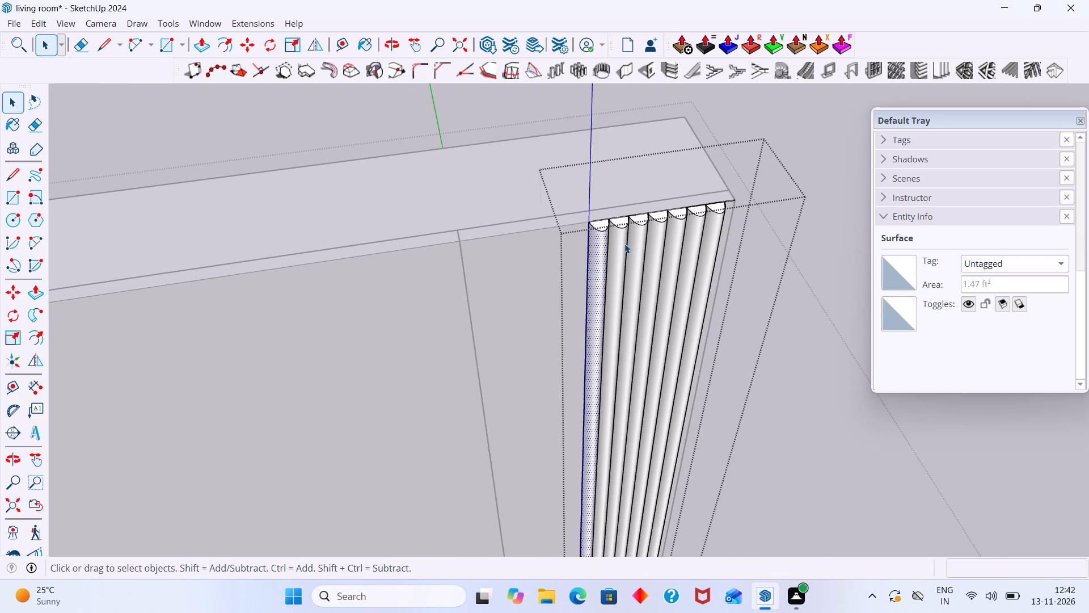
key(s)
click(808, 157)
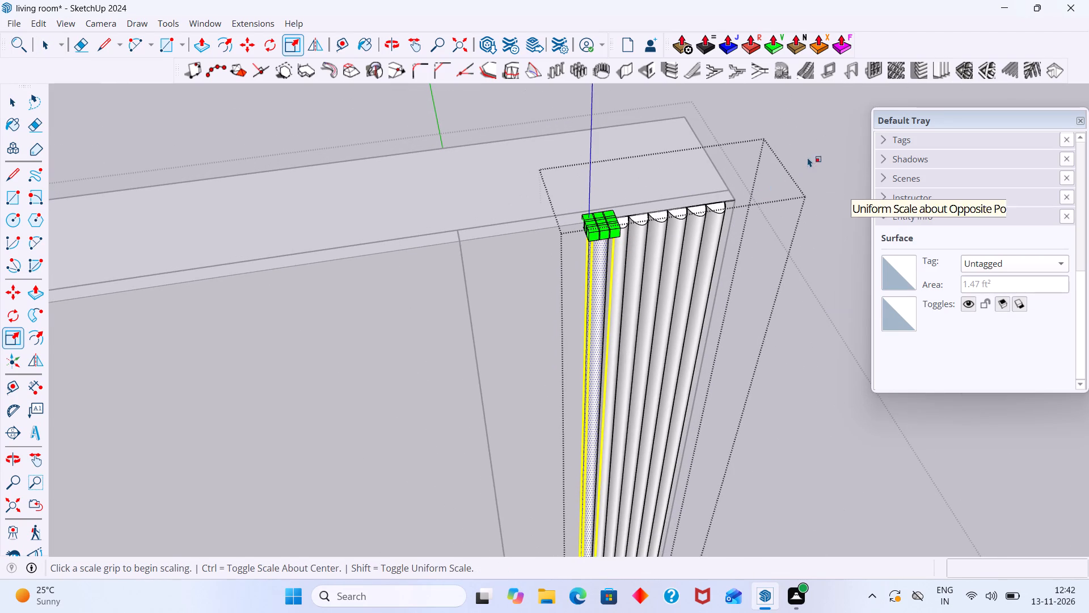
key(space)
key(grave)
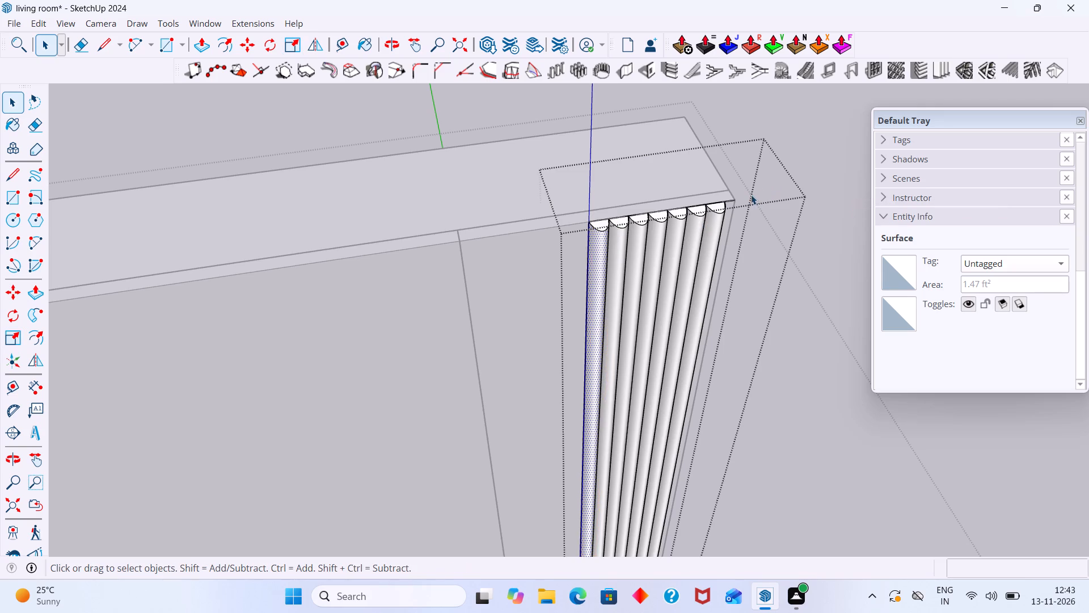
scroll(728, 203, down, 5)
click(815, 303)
Scale the copied fluted group in width by about 1.83 so it reaches the end strip's inner edge.
click(679, 244)
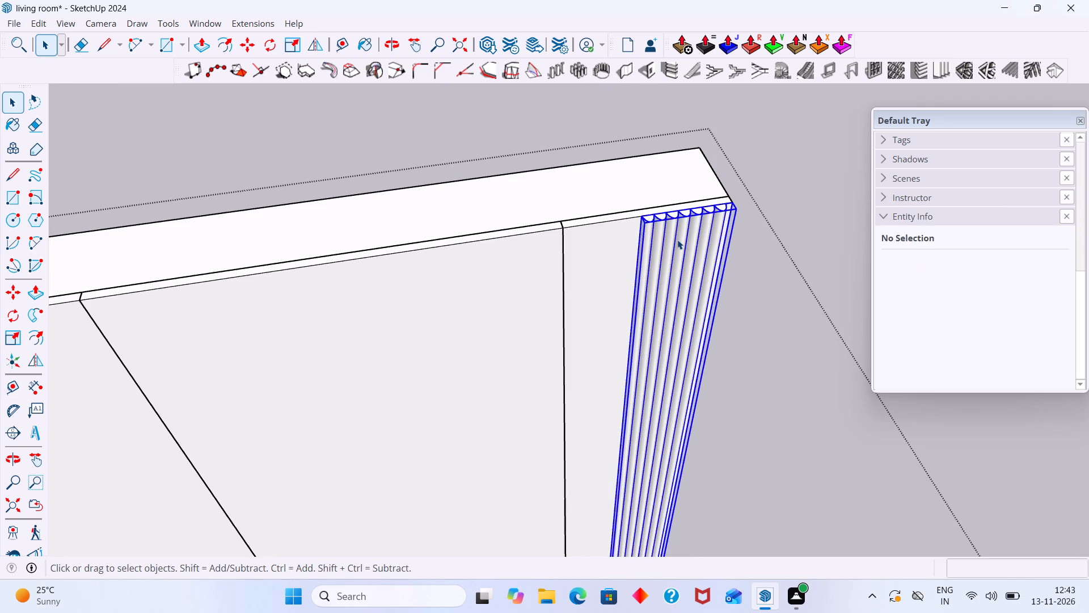
key(s)
scroll(637, 210, up, 7)
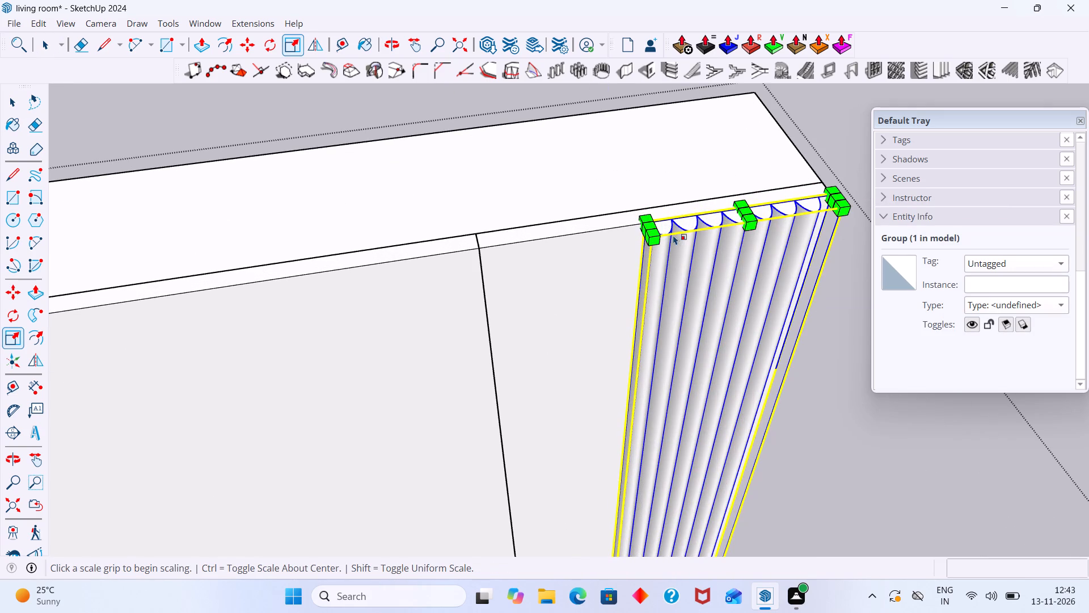
scroll(648, 229, up, 6)
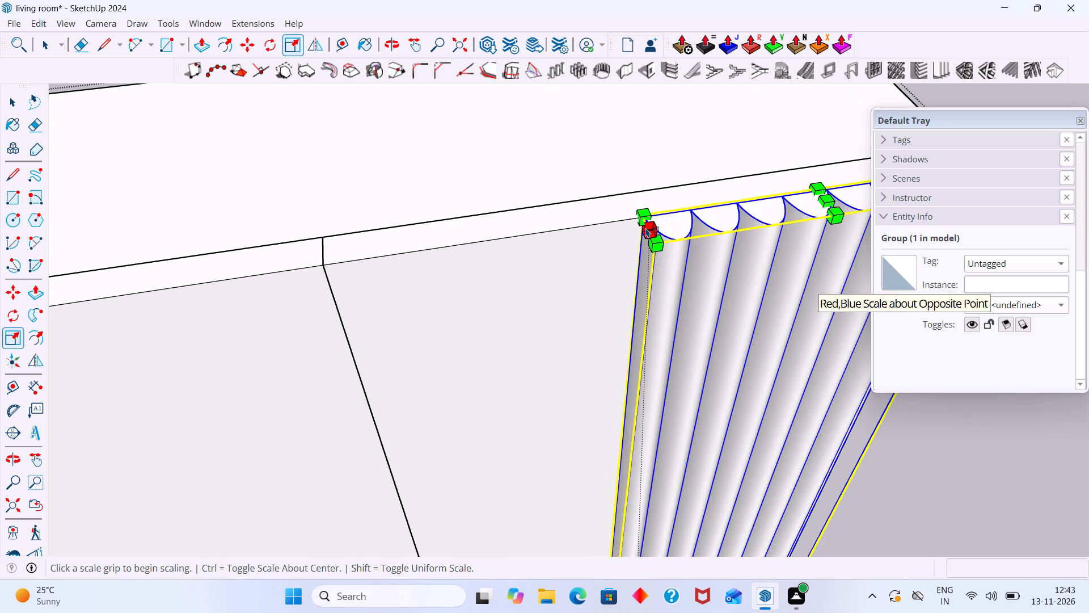
click(645, 228)
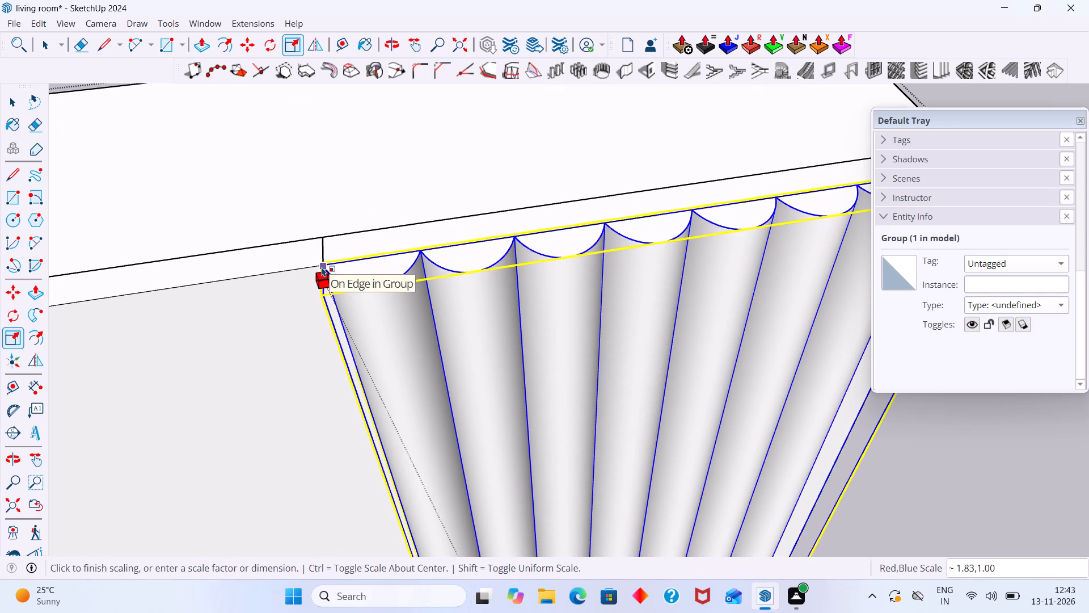
click(322, 267)
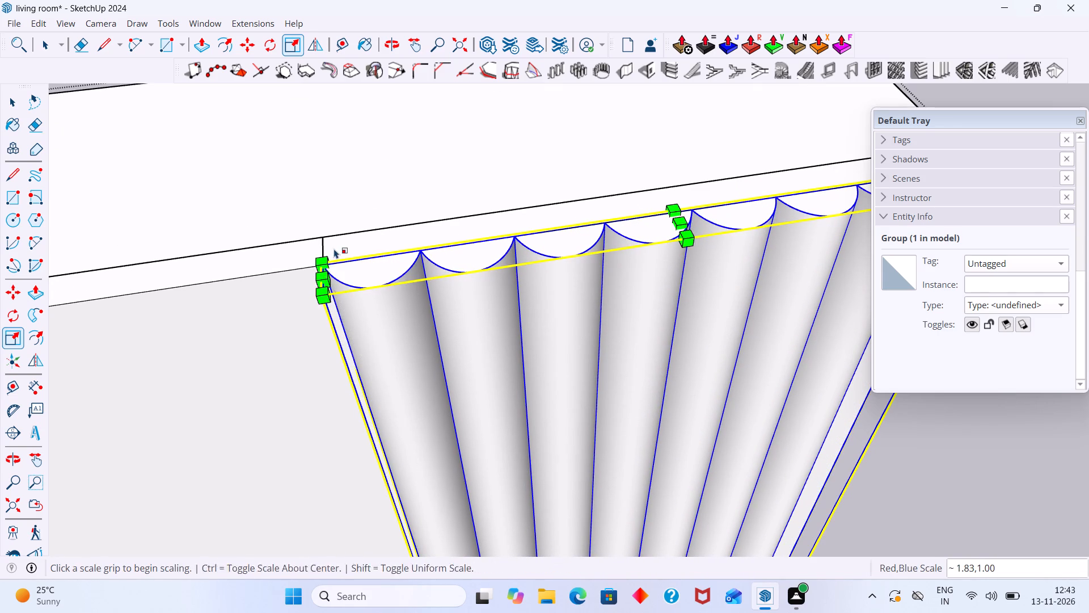
key(space)
scroll(371, 259, down, 14)
click(672, 205)
Inspect the fit of the widened fluted group at the wall's outer end corner.
scroll(605, 233, down, 3)
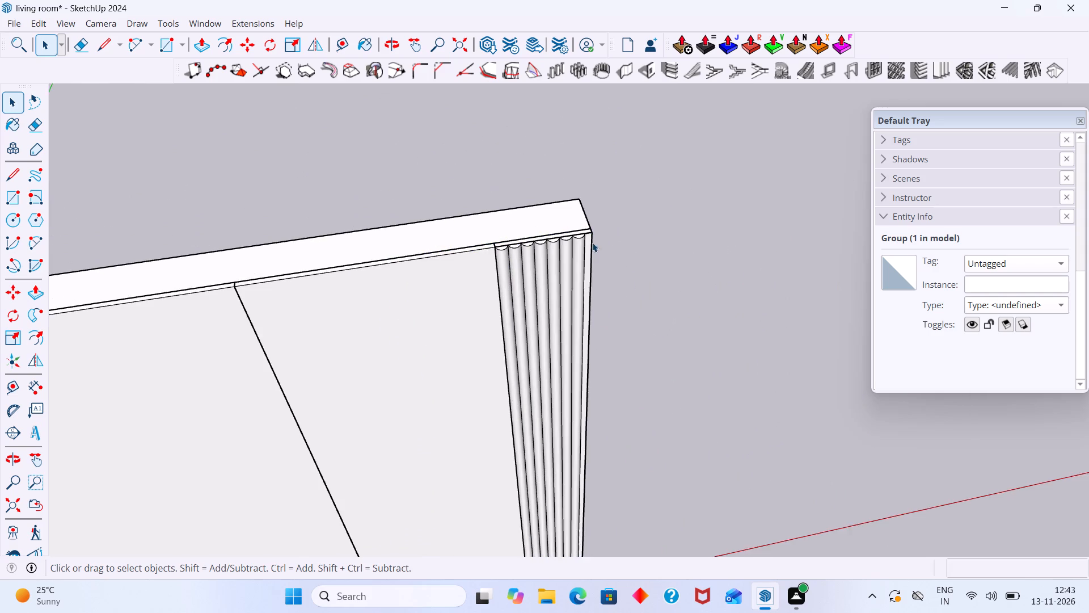
middle_drag(593, 250, 542, 239)
scroll(615, 240, up, 6)
middle_drag(575, 246, 514, 254)
scroll(510, 246, up, 7)
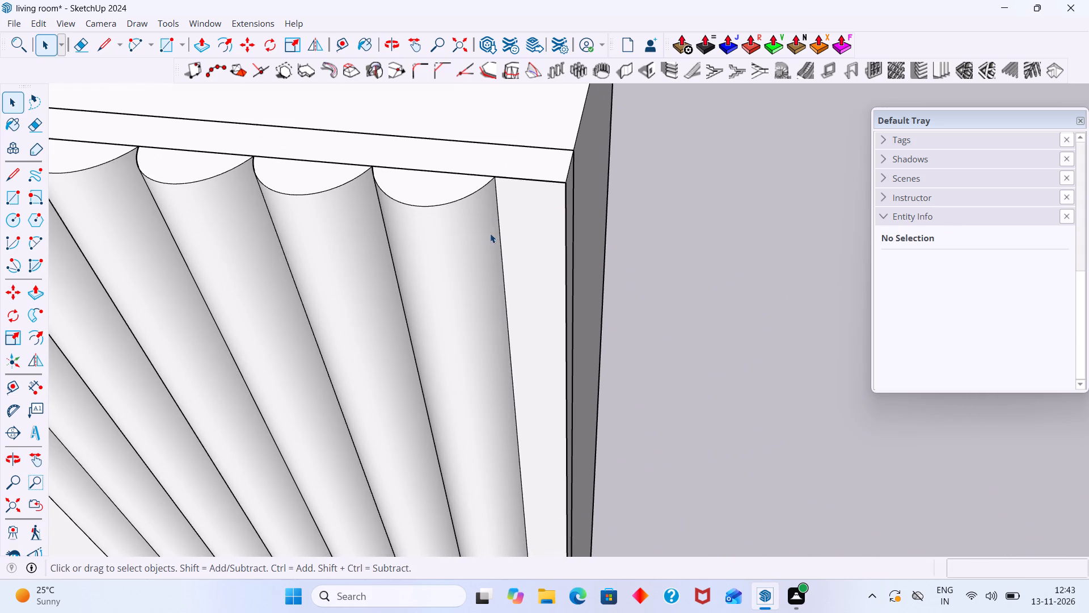
click(481, 229)
scroll(499, 229, down, 7)
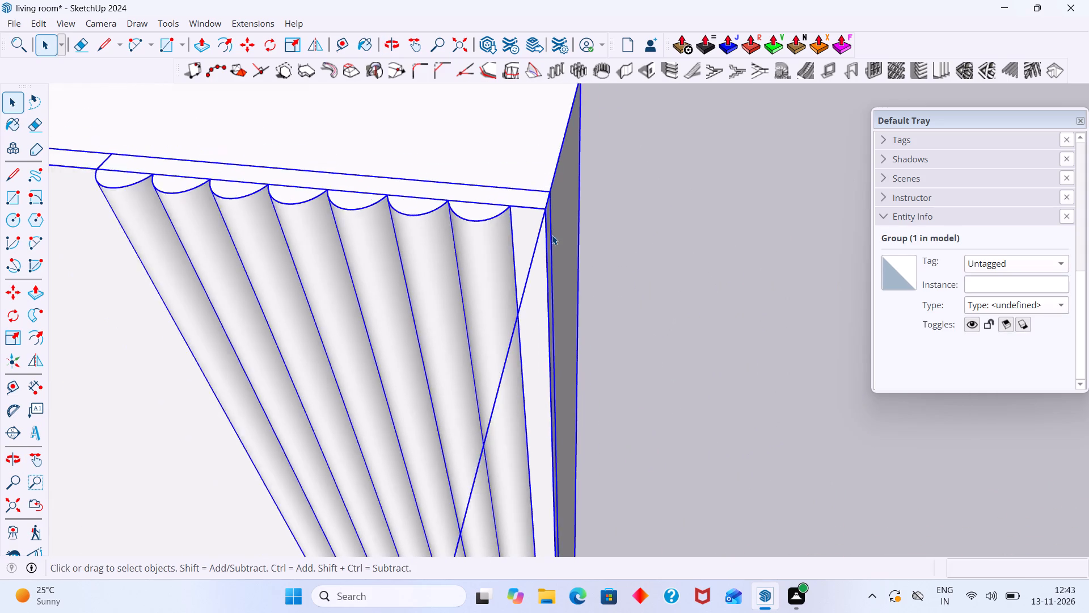
scroll(552, 235, down, 5)
scroll(517, 238, up, 2)
click(640, 209)
scroll(639, 211, down, 5)
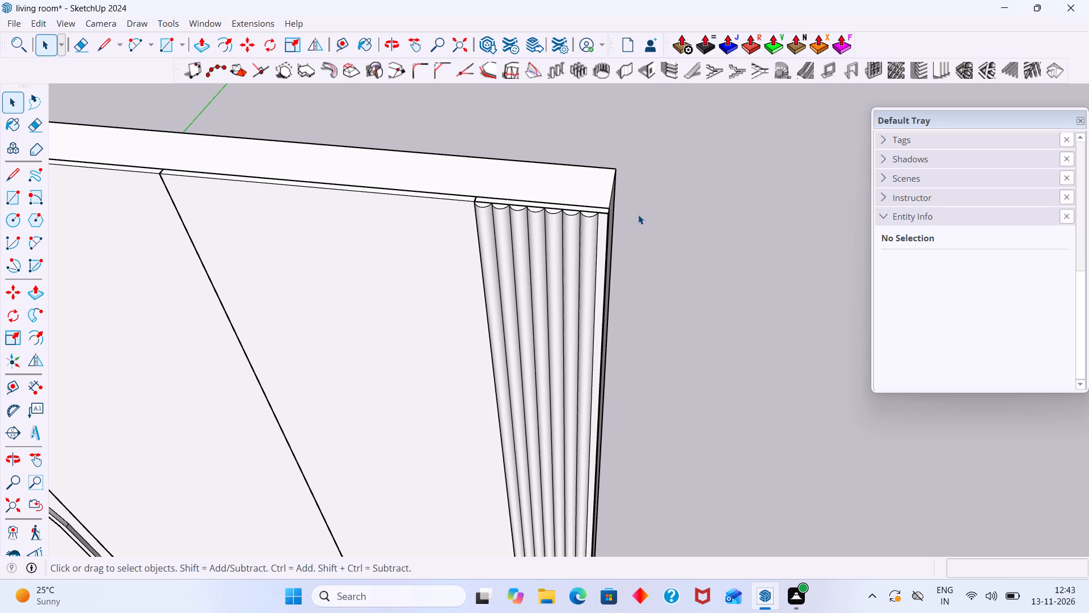
click(662, 237)
Compare the whole feature wall, including the fluted far end, with the reference image.
scroll(644, 232, down, 15)
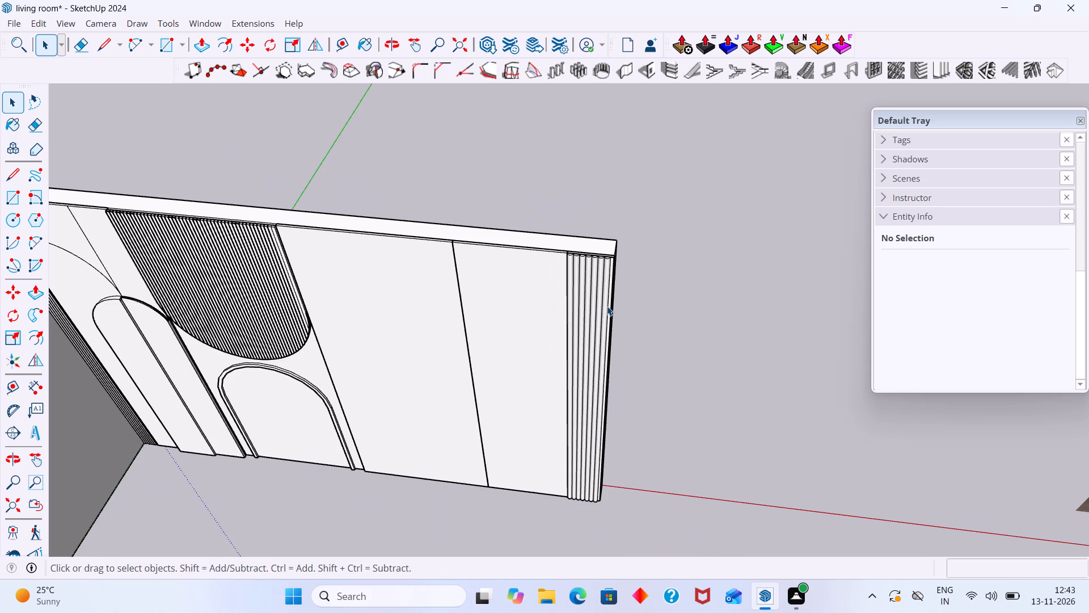
scroll(650, 326, down, 6)
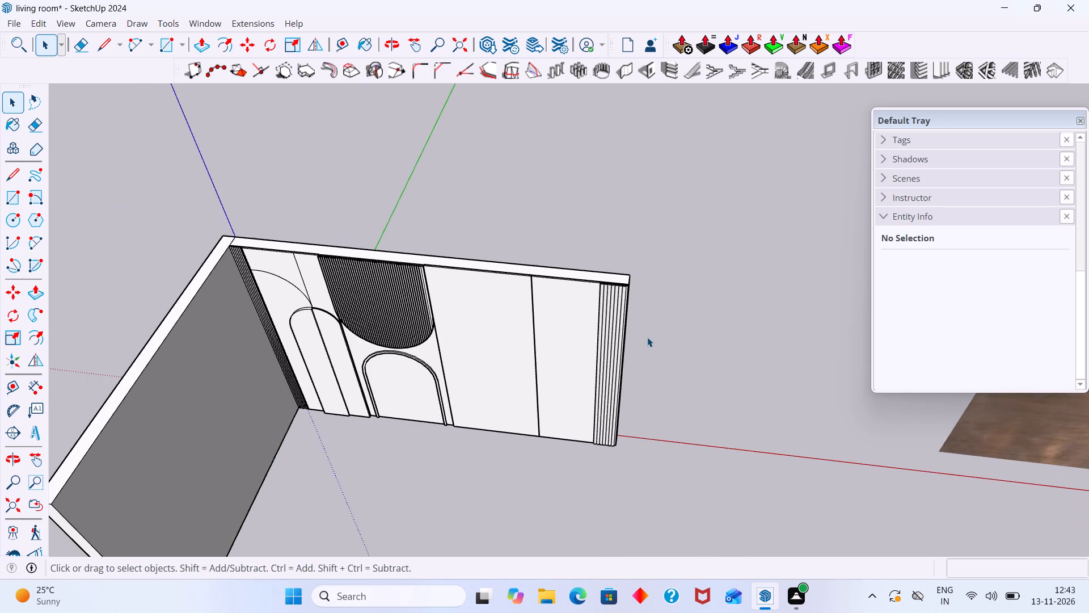
scroll(648, 346, down, 2)
middle_drag(650, 349, 498, 344)
scroll(528, 339, down, 11)
shift+middle_drag(546, 324, 476, 391)
middle_drag(532, 388, 486, 353)
scroll(478, 352, down, 2)
middle_drag(470, 352, 562, 351)
scroll(561, 349, down, 2)
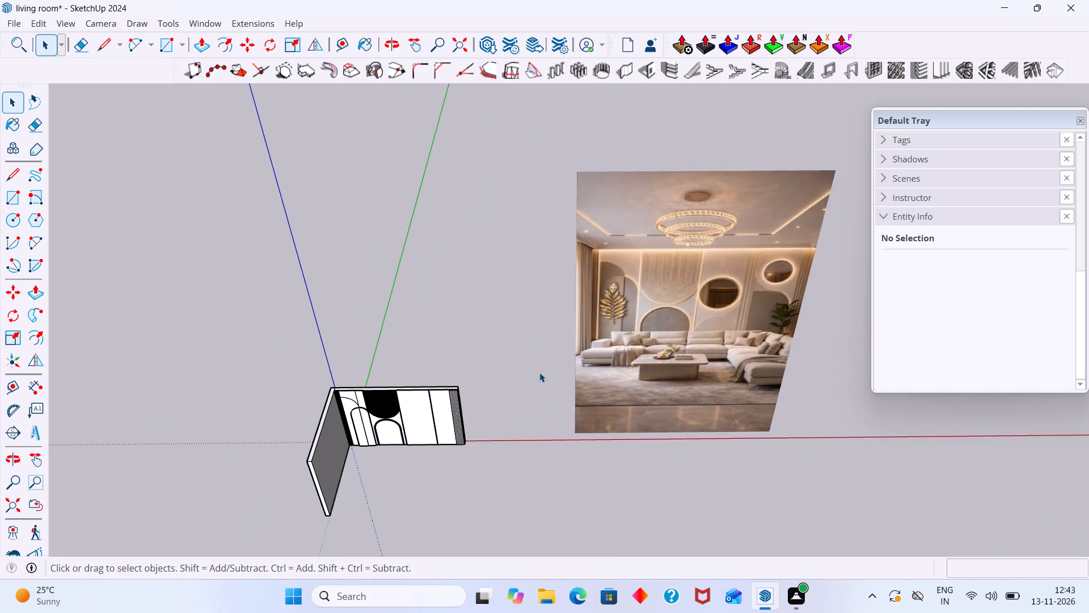
scroll(436, 421, up, 3)
middle_drag(440, 421, 366, 386)
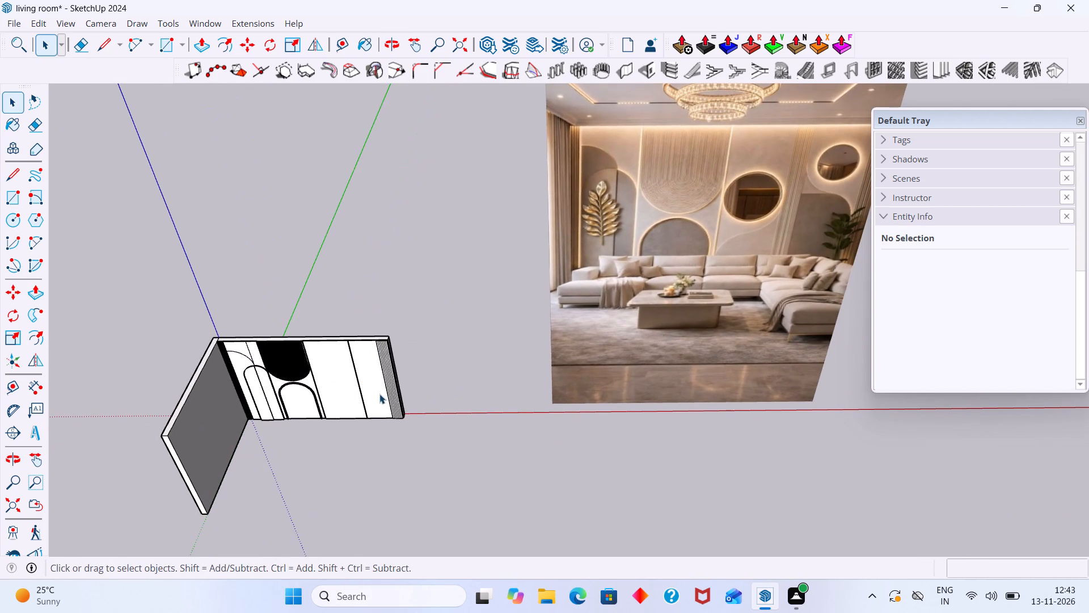
Compare the feature wall's plain panels with the round mirrors in the reference image.
middle_drag(370, 367, 399, 280)
middle_drag(425, 355, 423, 335)
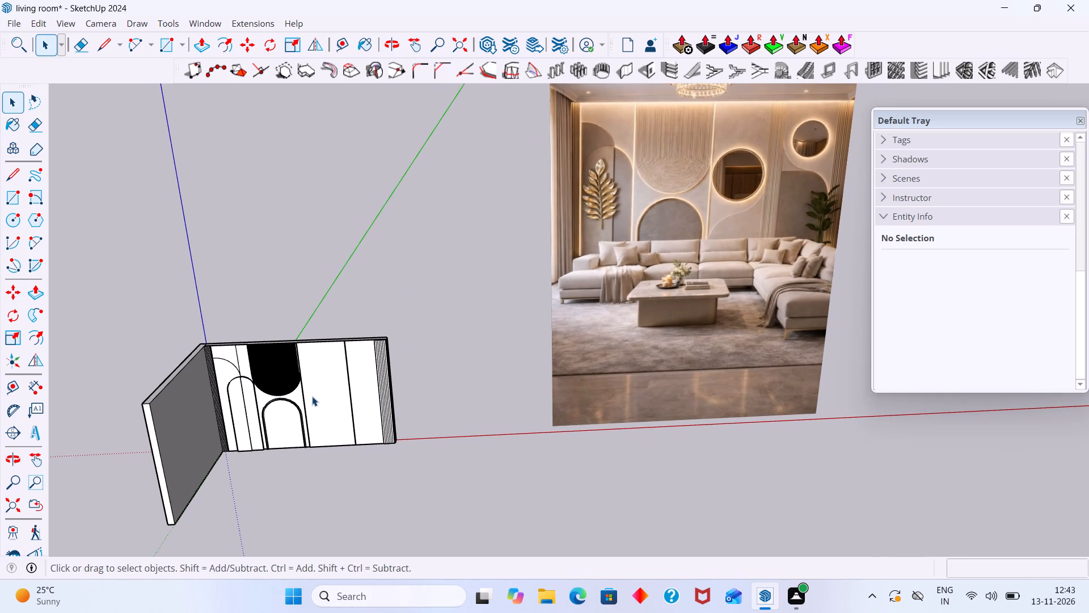
scroll(316, 424, up, 2)
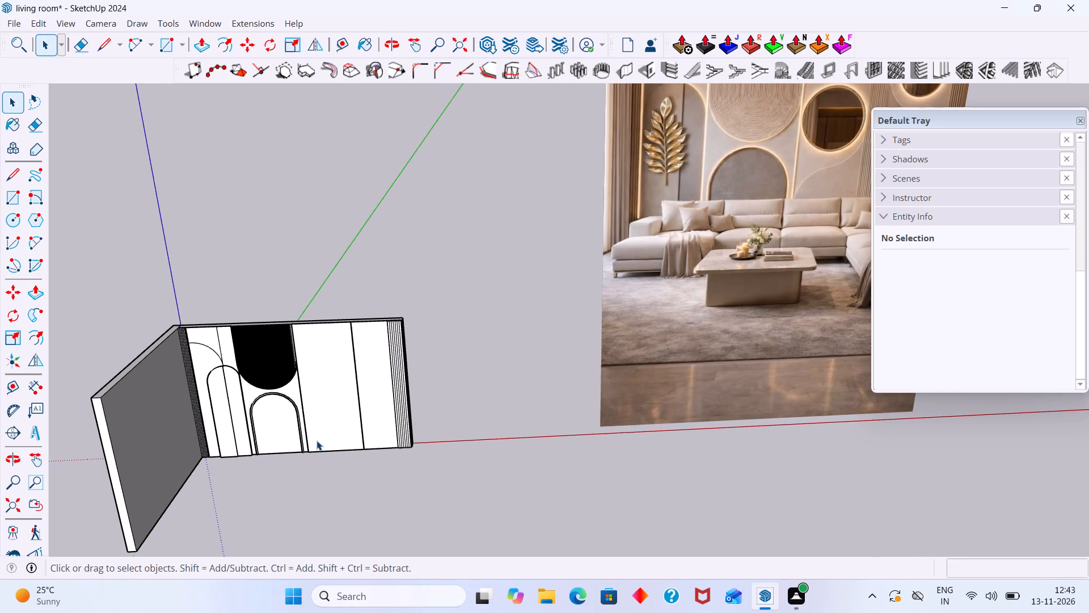
scroll(316, 440, down, 2)
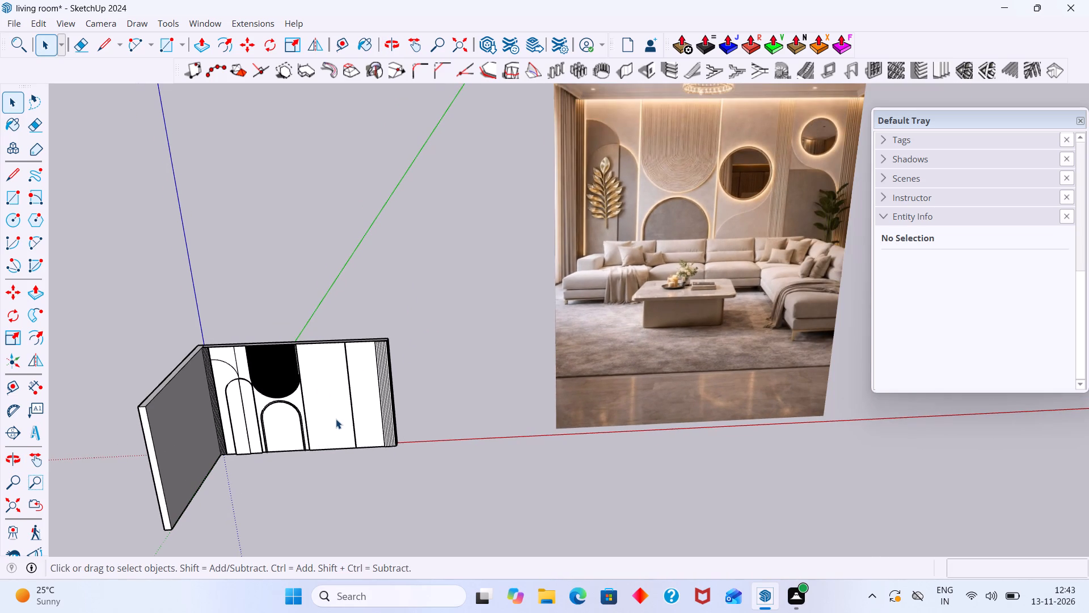
scroll(323, 429, up, 4)
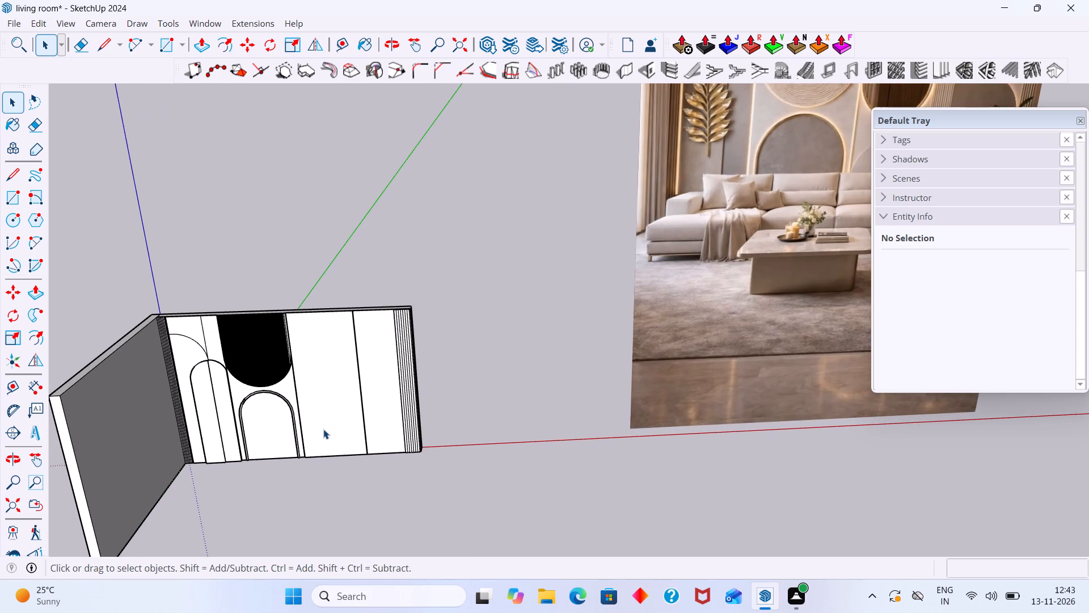
scroll(323, 429, down, 3)
middle_drag(323, 429, 291, 454)
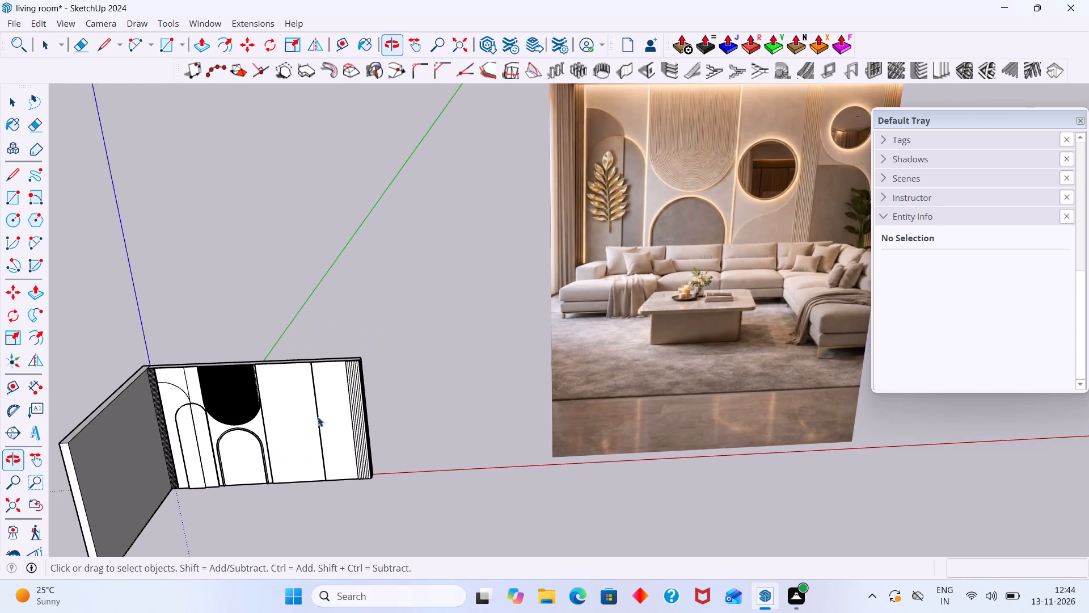
Draw a circle of about 1' 2 3/8" radius on the upper half of the plain panel beside the louvred panel.
scroll(273, 394, up, 3)
double_click(273, 394)
click(274, 405)
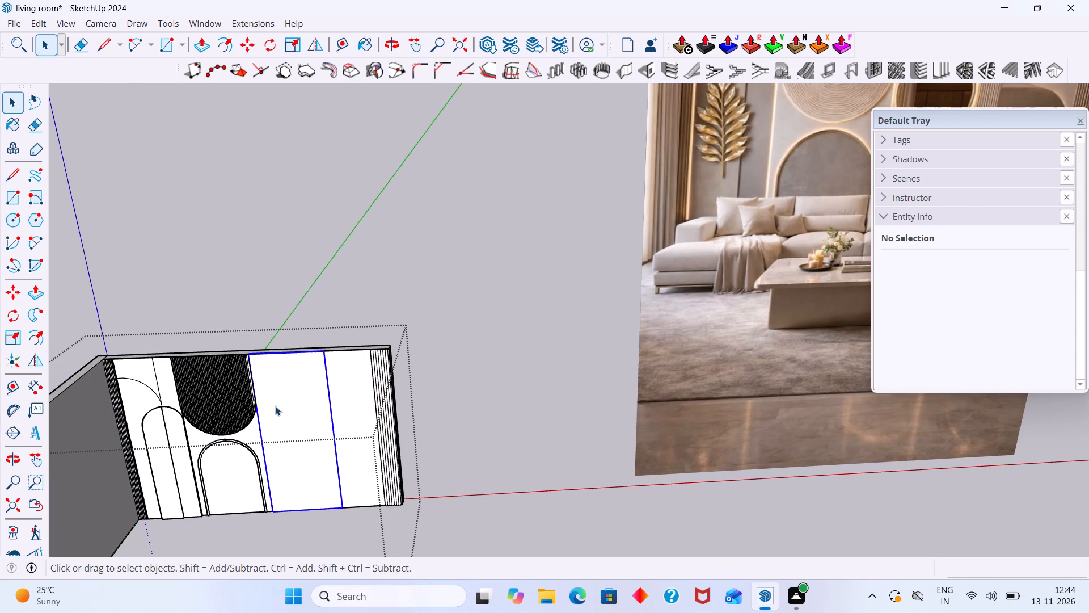
scroll(275, 406, down, 3)
click(273, 400)
double_click(289, 401)
click(288, 404)
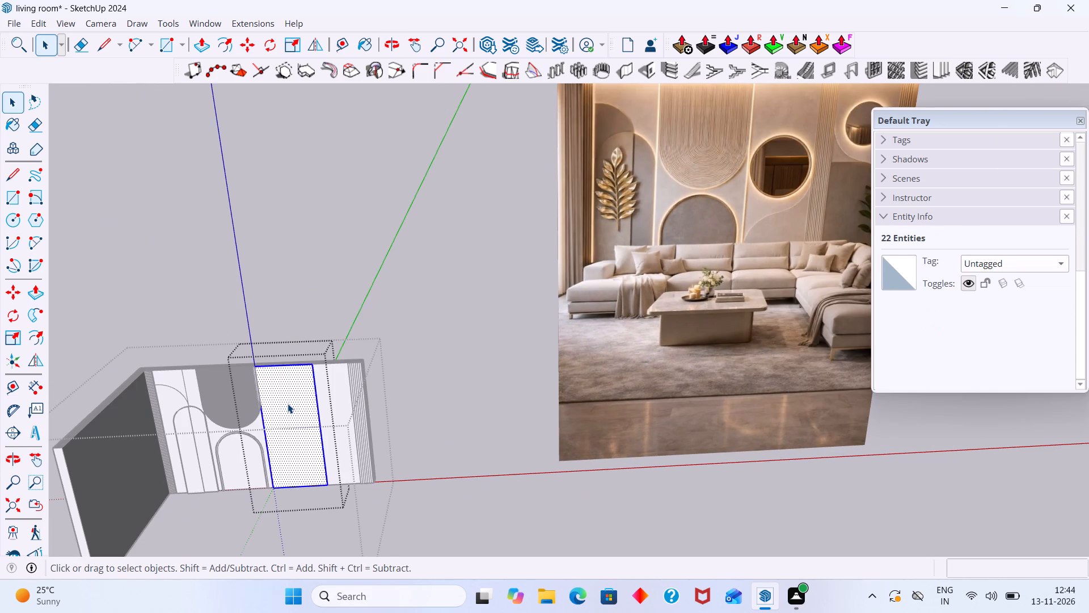
scroll(288, 404, down, 2)
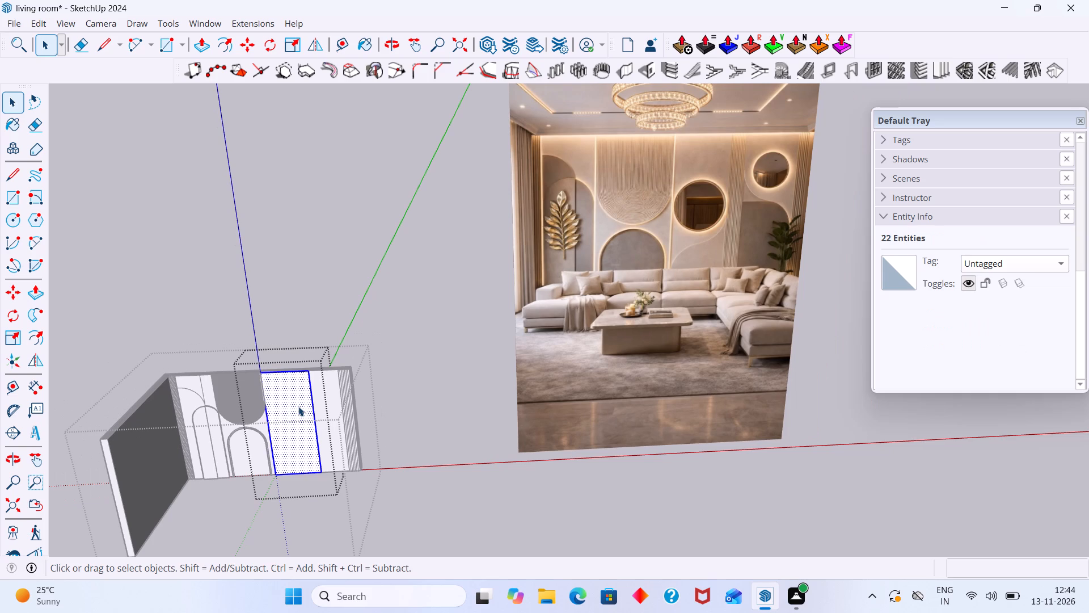
key(c)
scroll(302, 408, up, 6)
scroll(279, 408, down, 5)
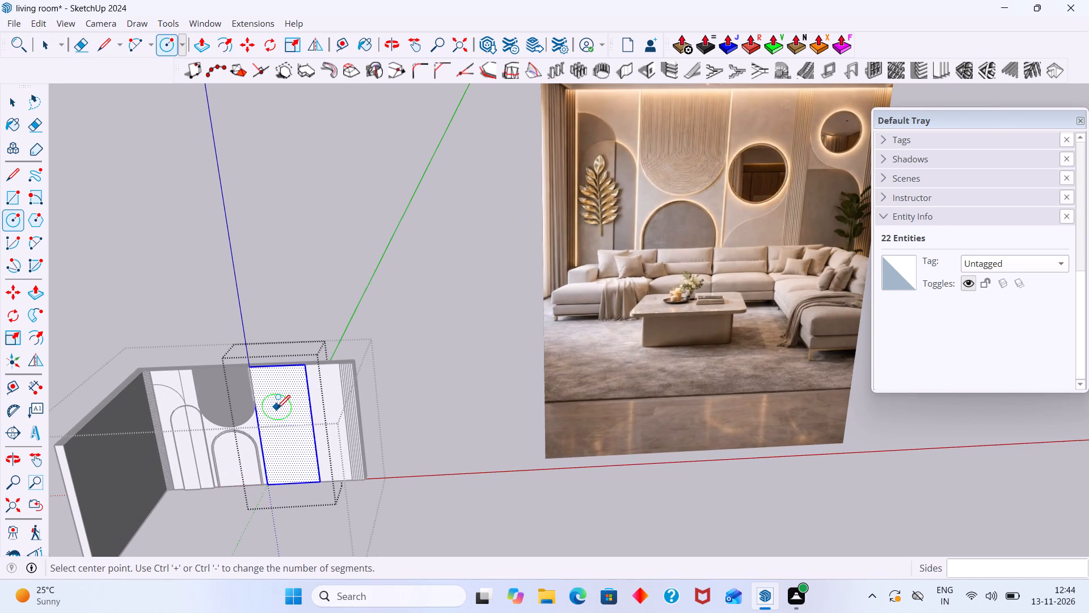
click(278, 406)
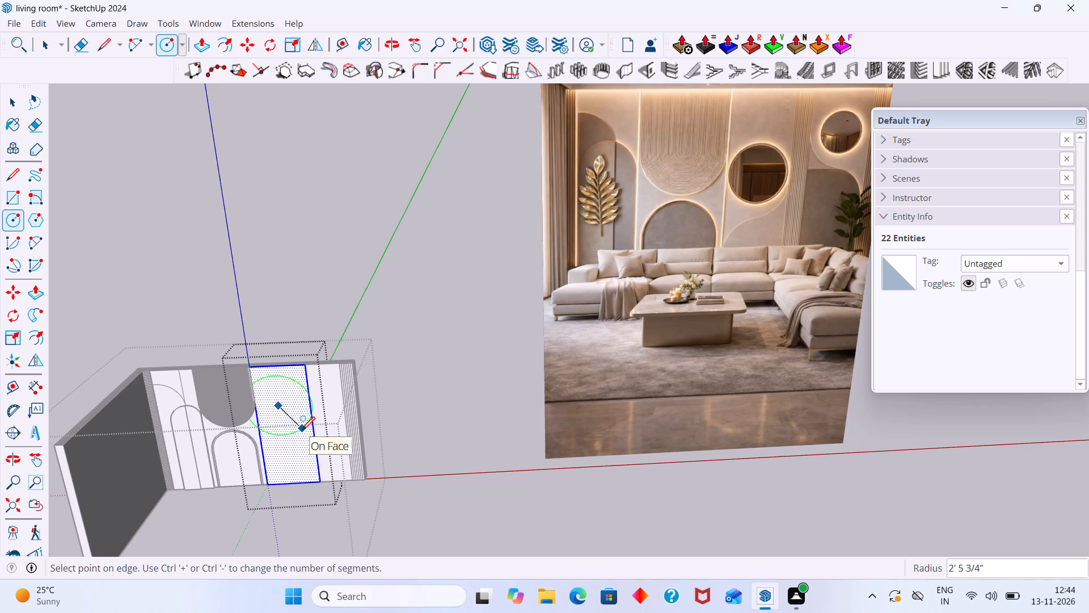
key(Escape)
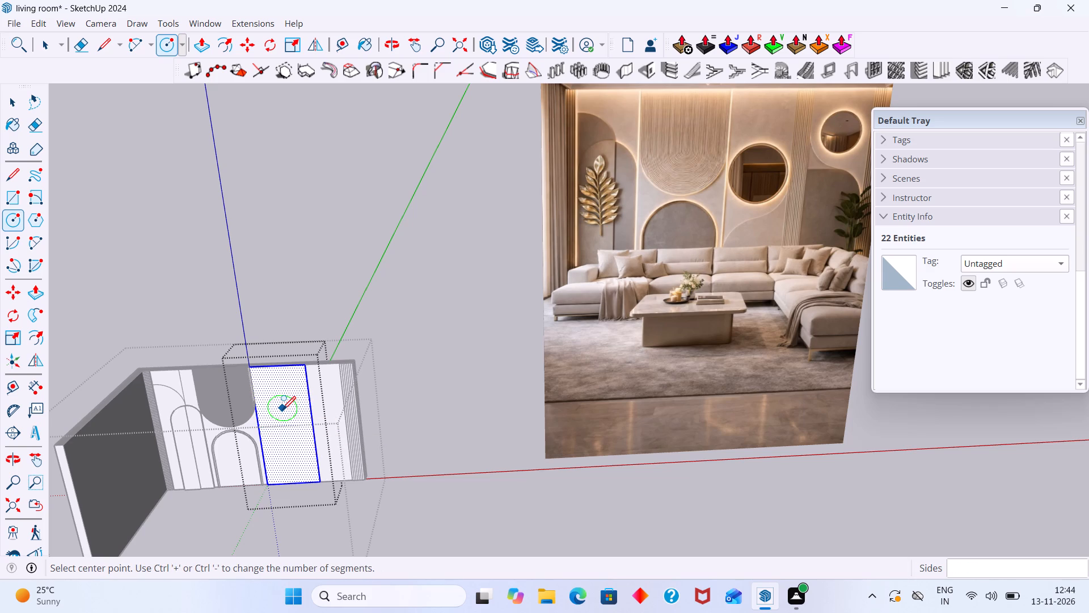
click(281, 408)
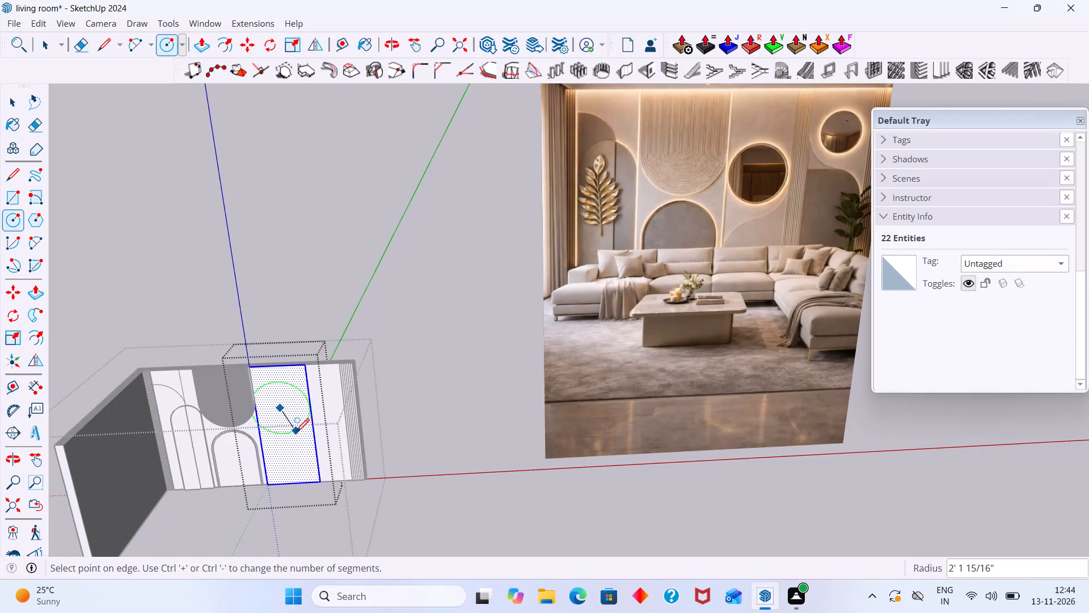
scroll(294, 428, up, 4)
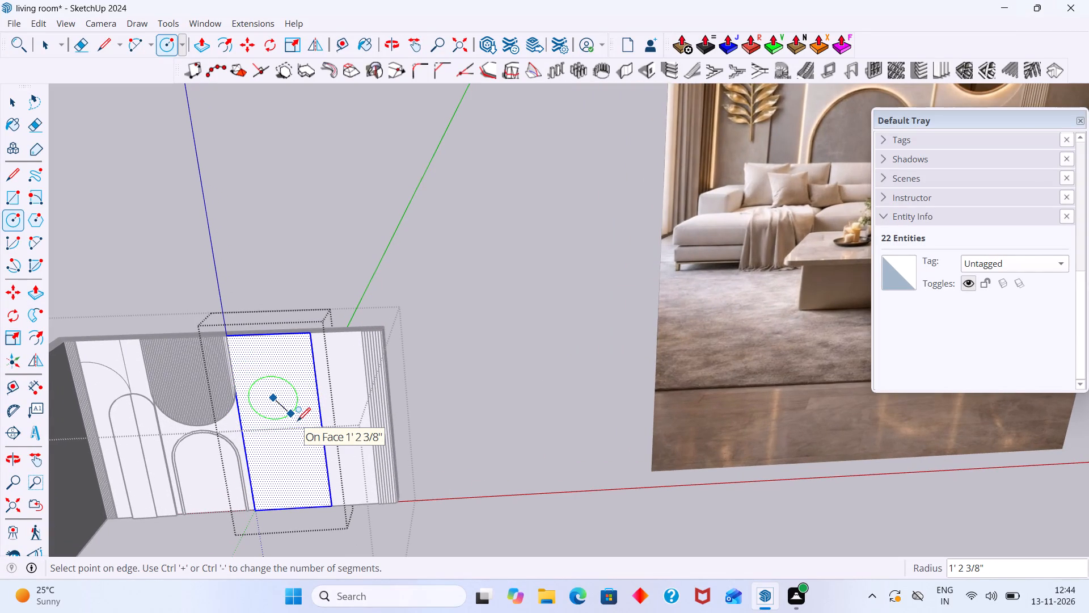
scroll(297, 420, down, 3)
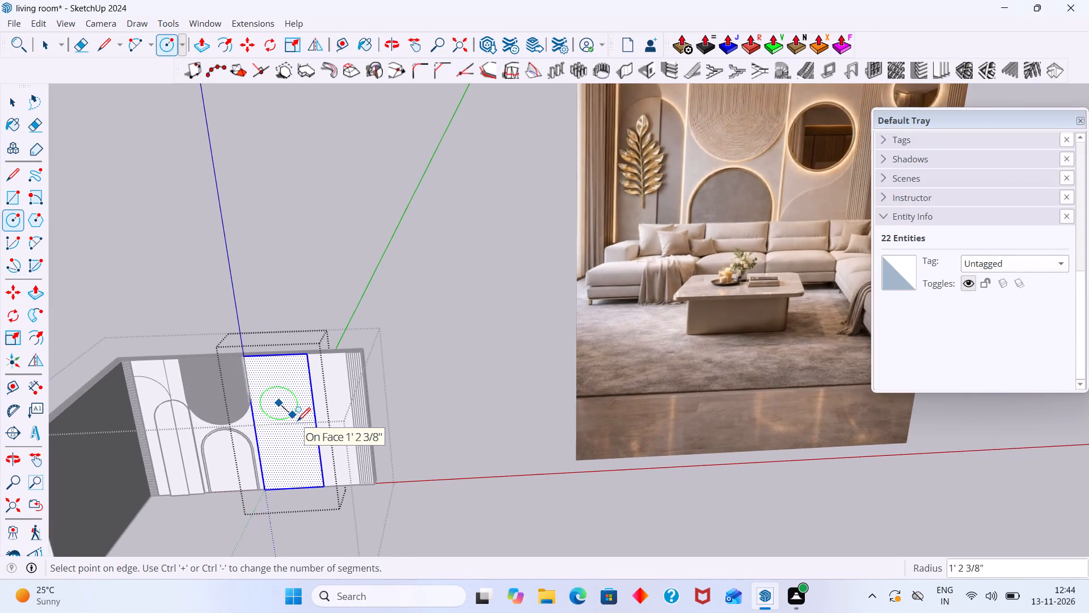
scroll(297, 420, down, 1)
click(297, 420)
key(space)
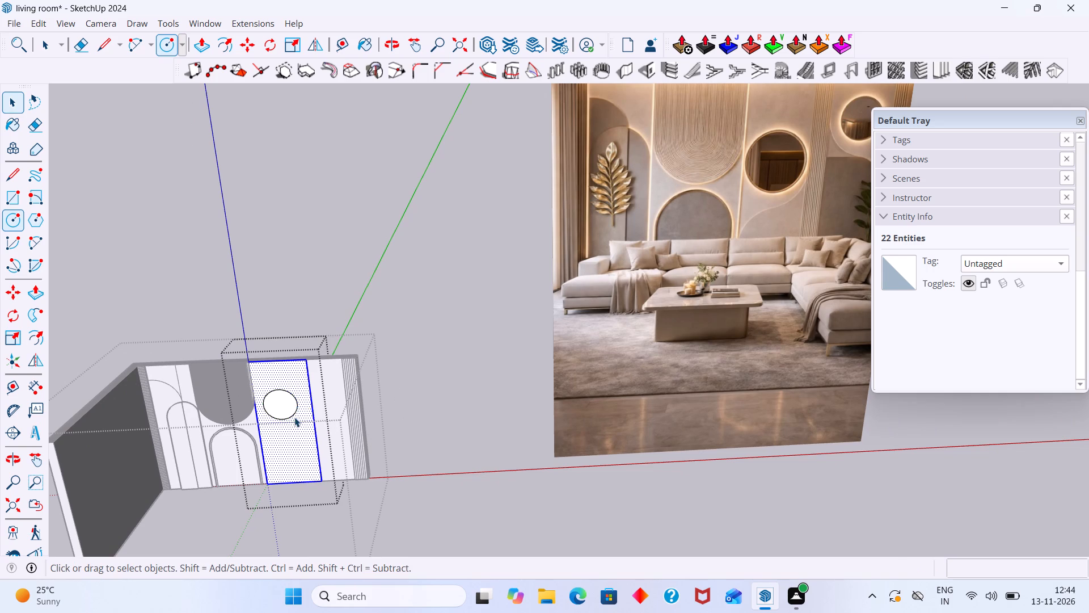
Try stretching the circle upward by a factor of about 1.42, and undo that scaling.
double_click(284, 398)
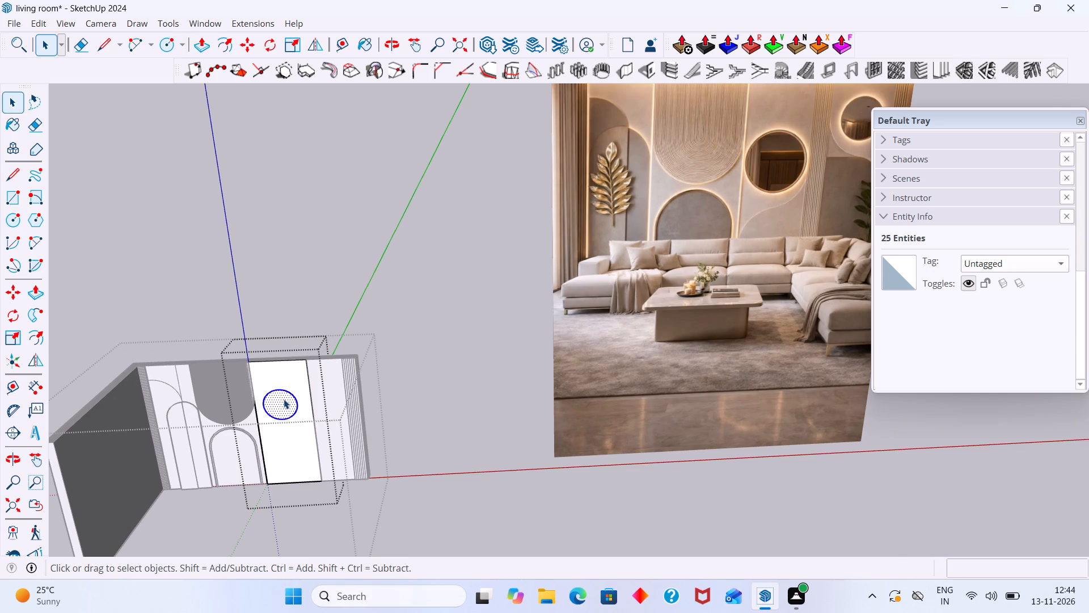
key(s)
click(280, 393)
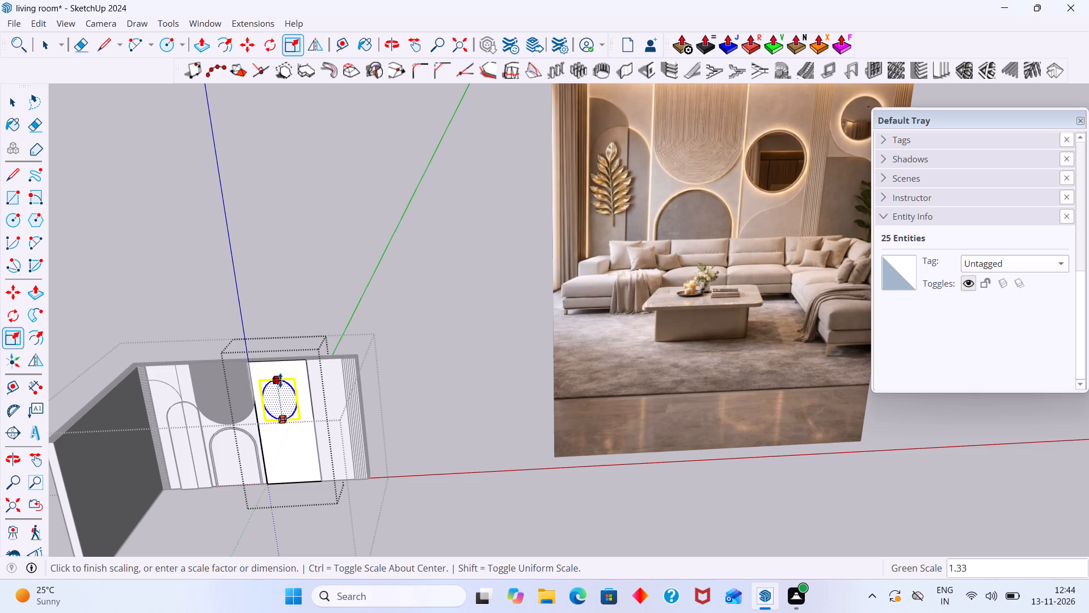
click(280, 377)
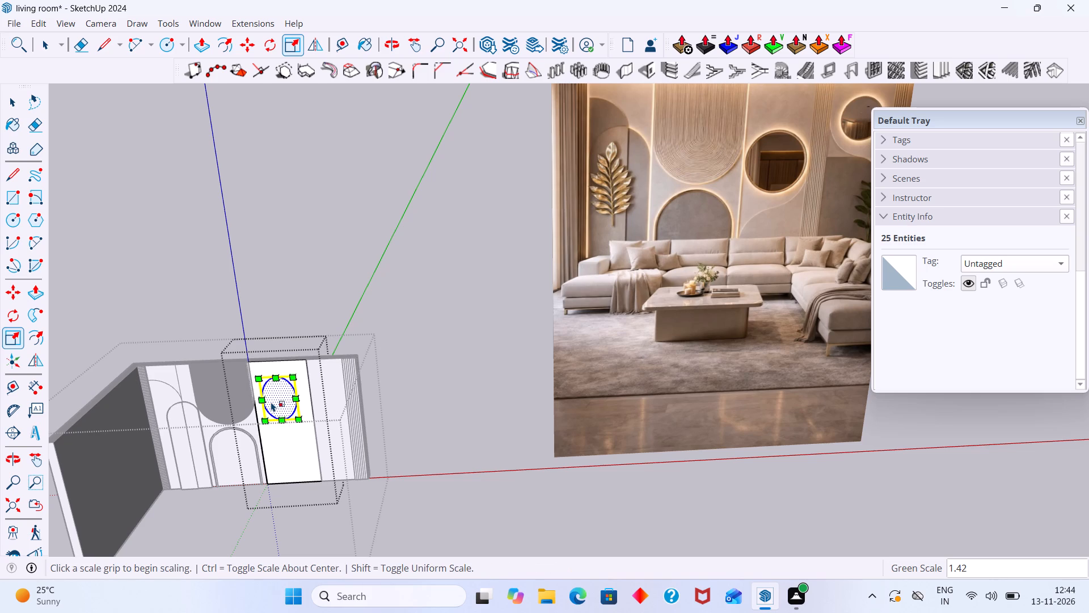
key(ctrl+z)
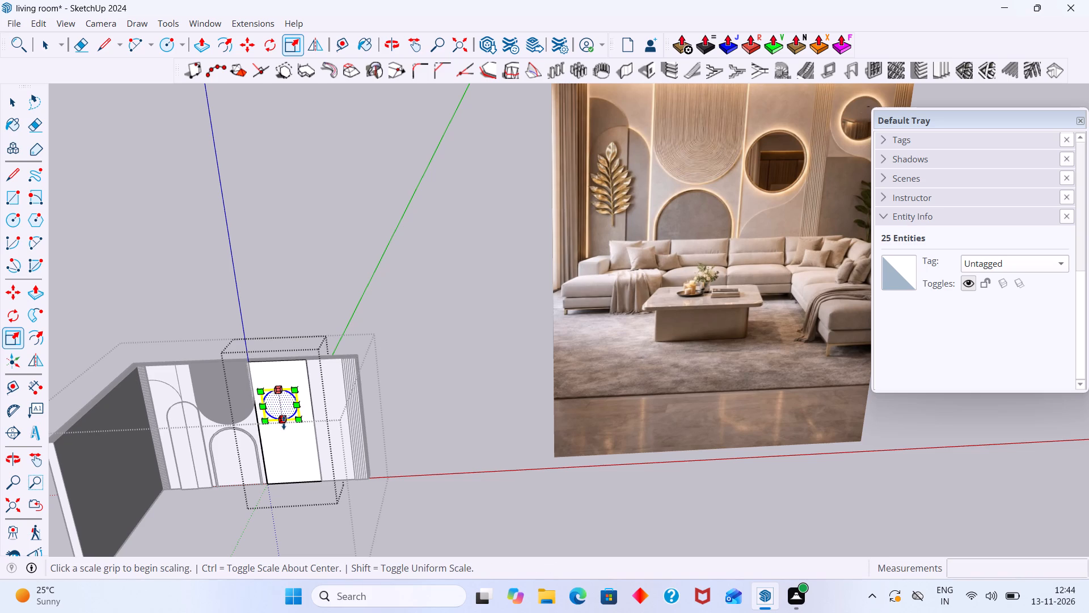
Scale the circle downward in height by about 1.38 and in width by about 1.17 towards the louvred panel.
click(284, 422)
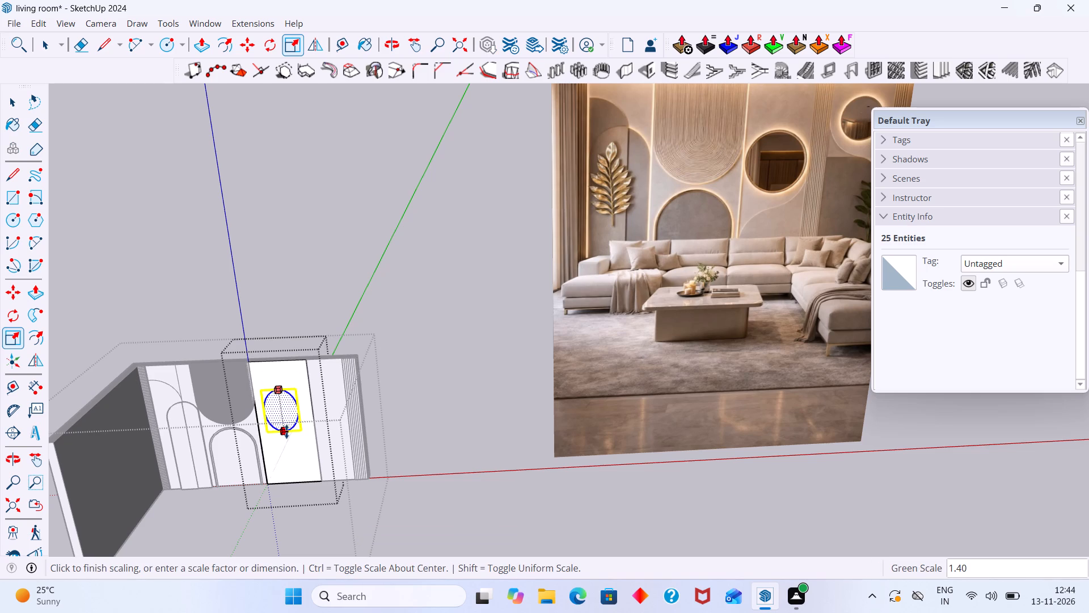
click(286, 430)
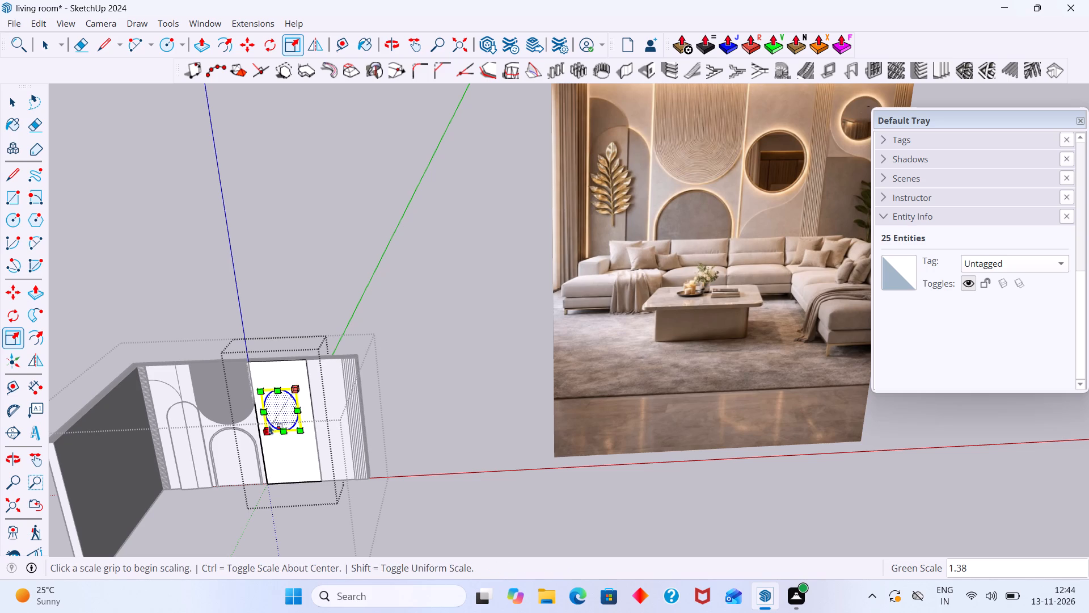
scroll(261, 417, up, 4)
click(268, 409)
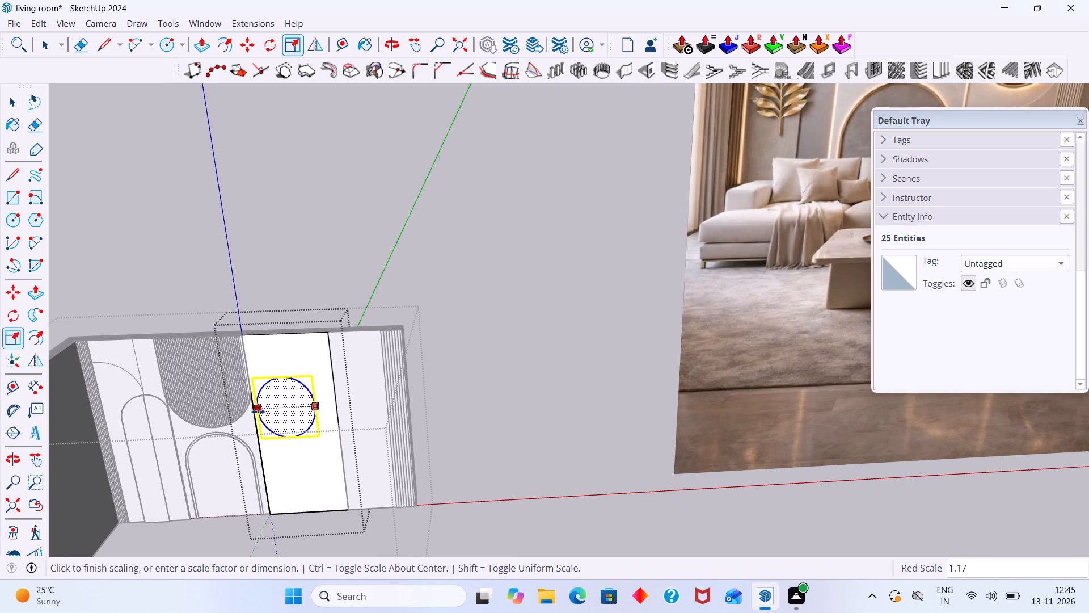
click(258, 412)
key(space)
click(471, 314)
scroll(402, 353, down, 4)
middle_drag(394, 374, 338, 413)
scroll(271, 437, up, 5)
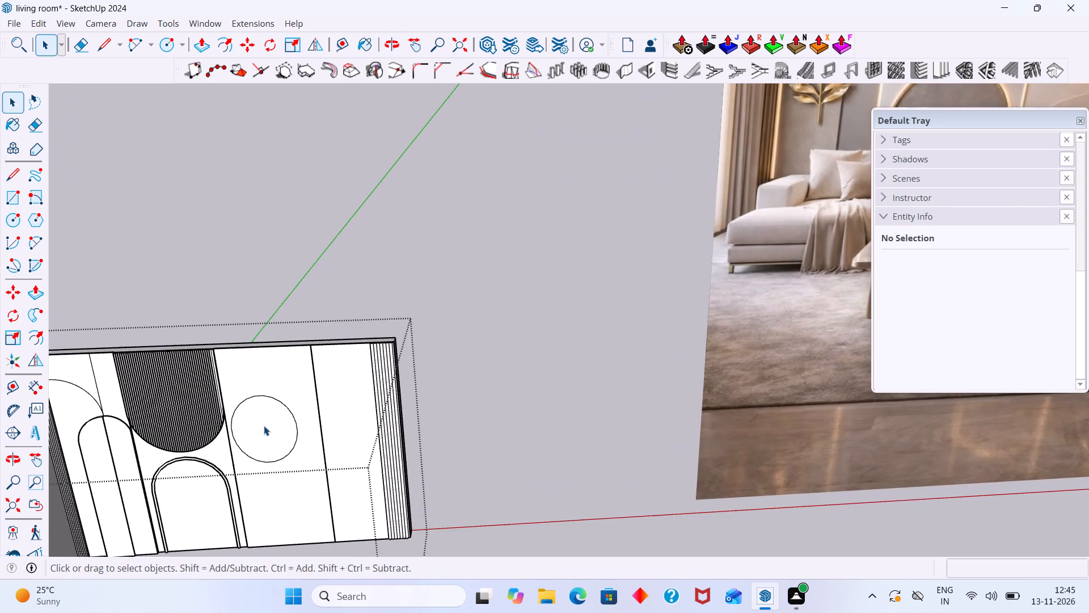
Make the circle's face and edge into a group inside the plain panel's group.
double_click(264, 426)
click(265, 430)
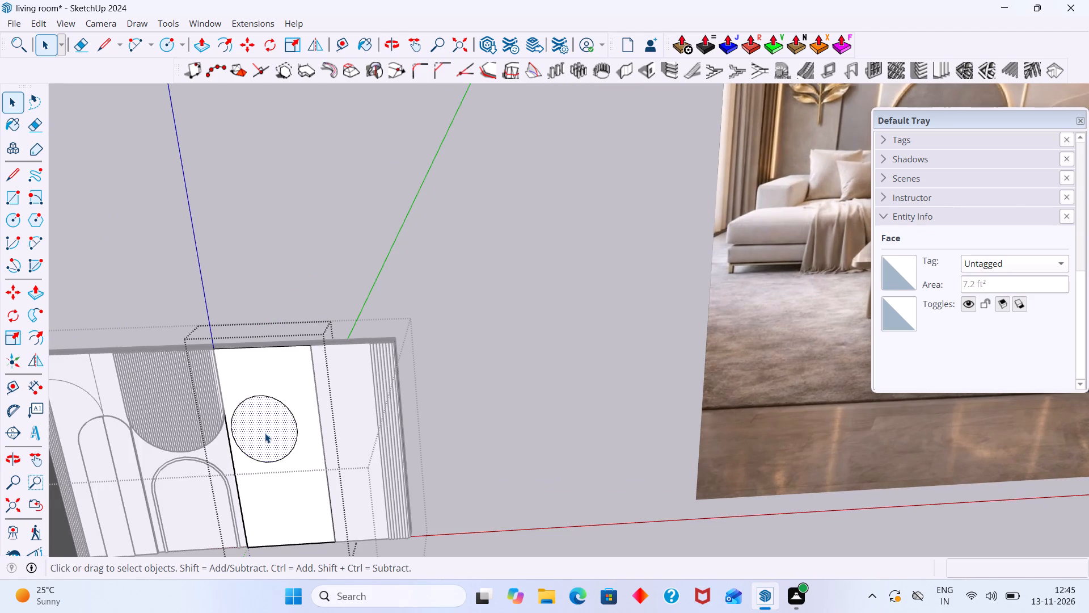
key(p)
click(267, 434)
key(space)
double_click(268, 435)
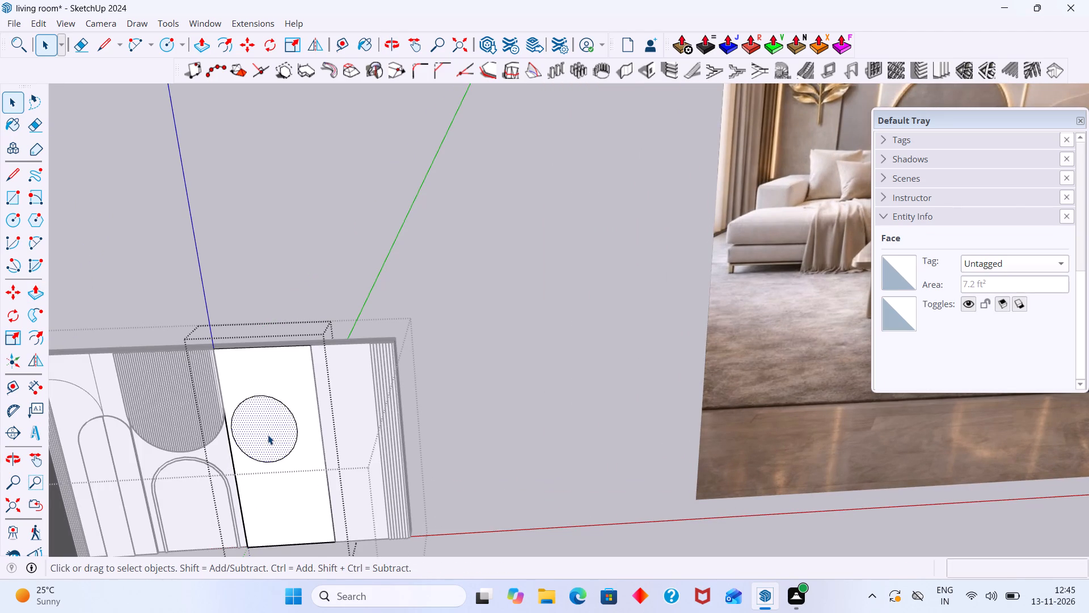
right_click(268, 435)
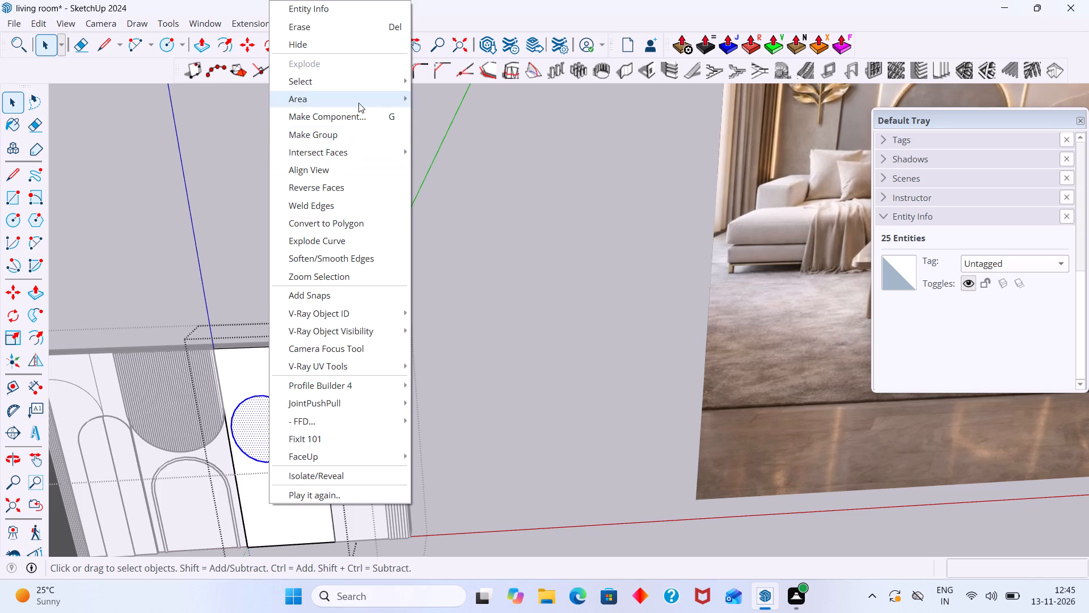
click(327, 136)
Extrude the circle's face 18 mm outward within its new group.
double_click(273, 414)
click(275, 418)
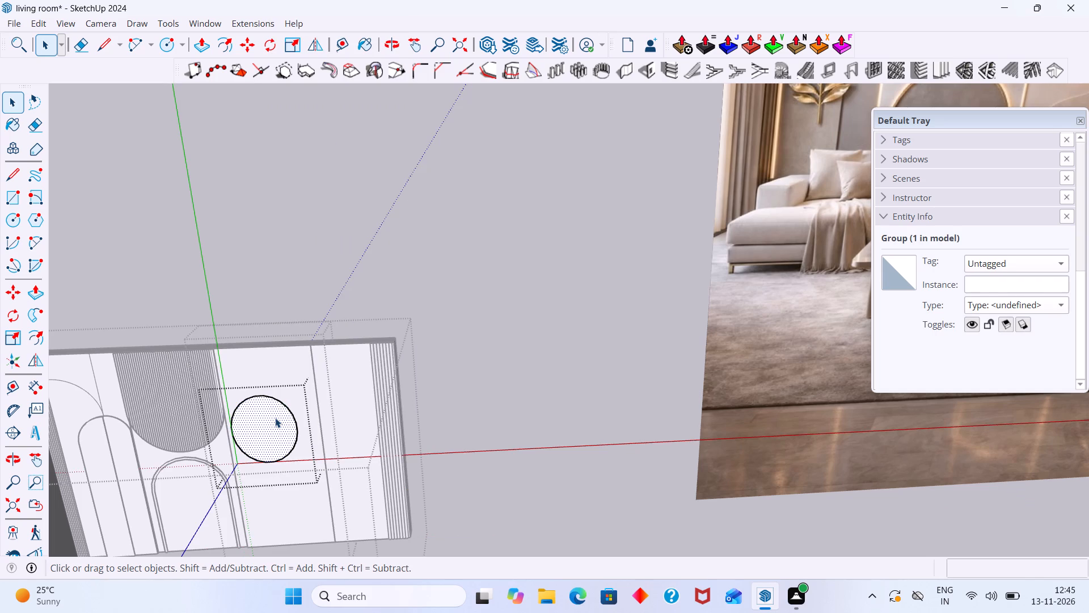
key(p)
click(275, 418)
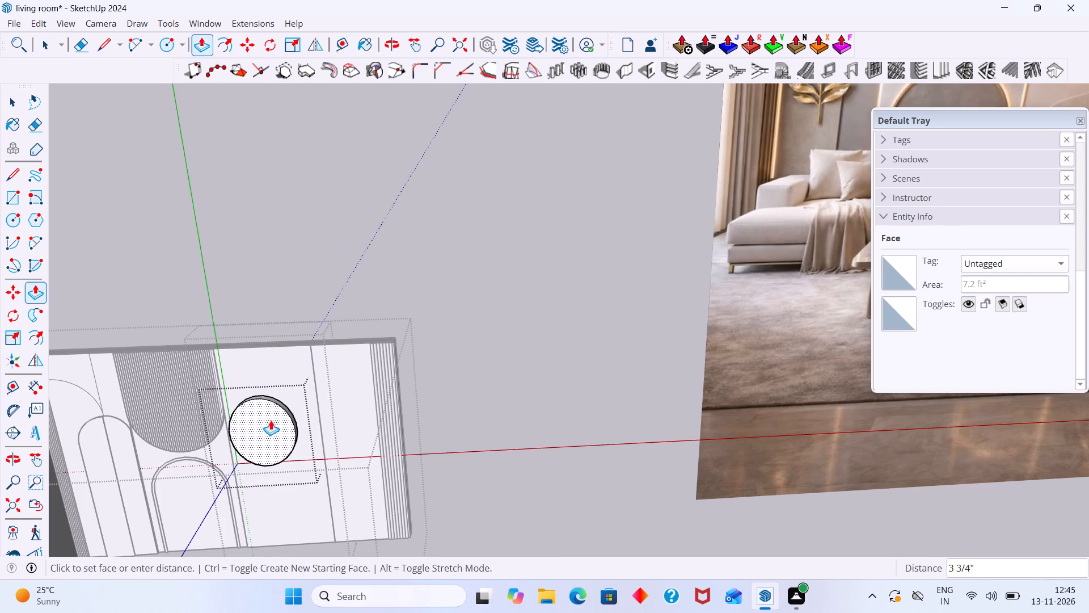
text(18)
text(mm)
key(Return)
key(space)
Inspect the extruded disc's thickness and its position on the panel.
click(462, 297)
middle_drag(276, 411, 280, 449)
scroll(276, 423, down, 1)
scroll(268, 409, up, 1)
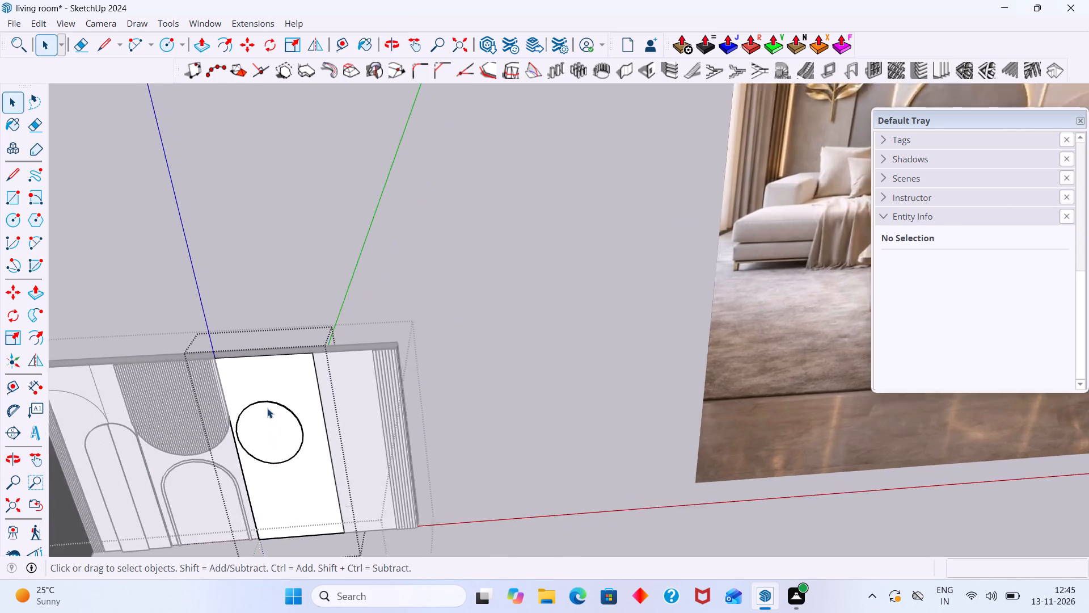
scroll(267, 408, up, 20)
scroll(267, 408, up, 4)
scroll(270, 406, down, 10)
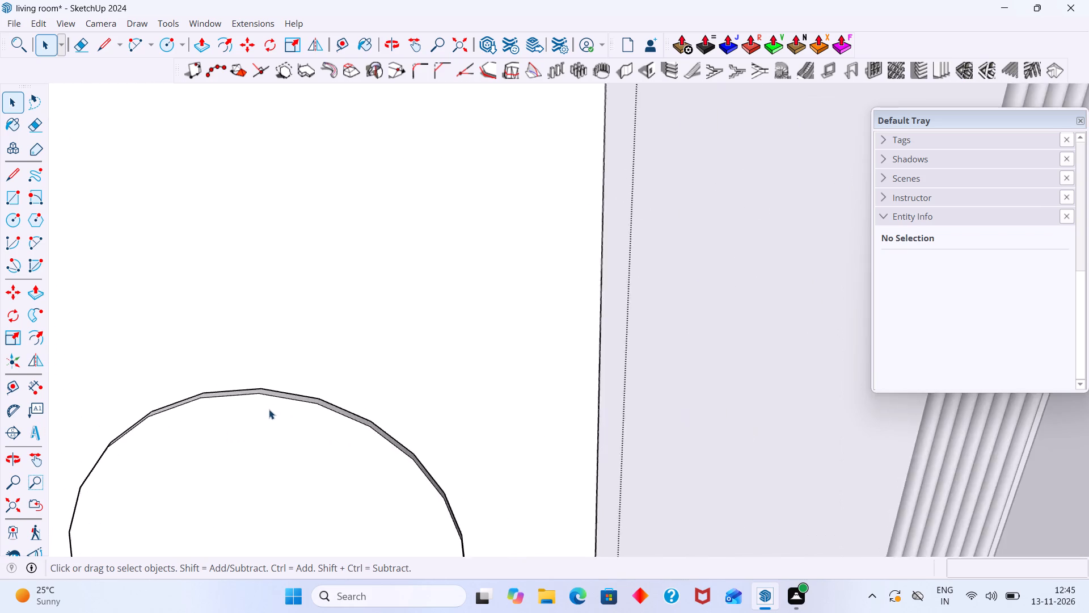
scroll(269, 409, down, 20)
scroll(269, 409, down, 2)
middle_drag(280, 428, 271, 404)
scroll(269, 405, up, 3)
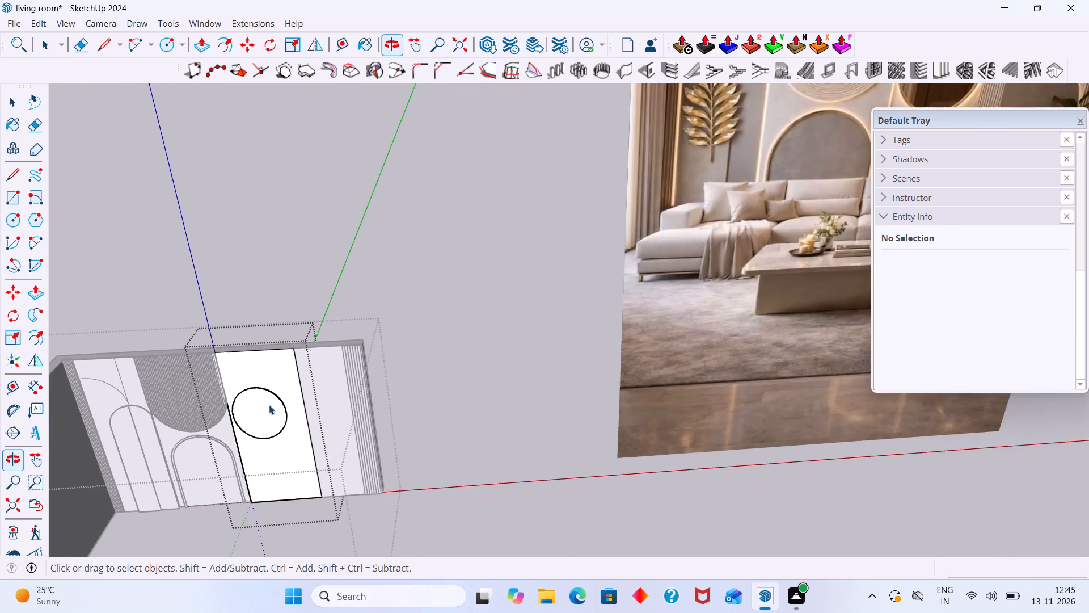
scroll(269, 405, up, 14)
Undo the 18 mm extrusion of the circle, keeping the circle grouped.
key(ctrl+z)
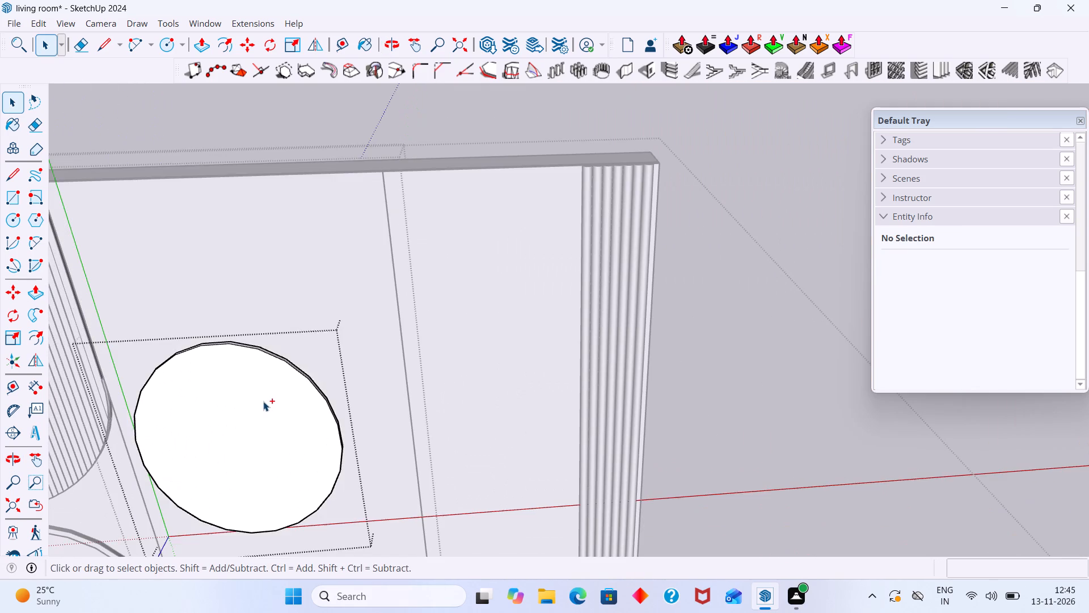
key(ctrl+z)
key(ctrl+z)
Undo the grouping of the circle on the plain panel.
click(292, 362)
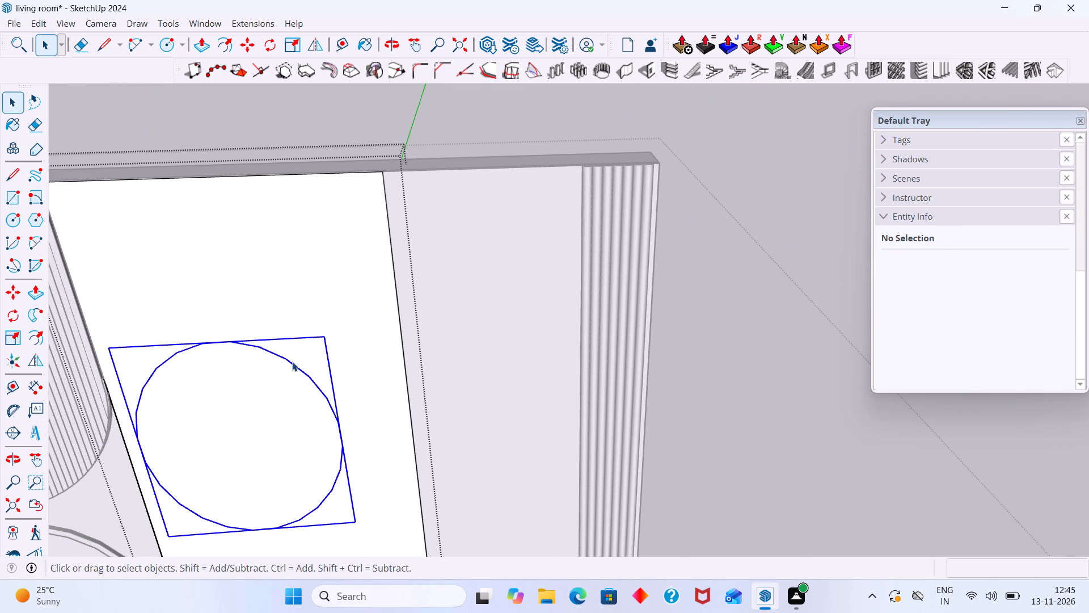
click(290, 363)
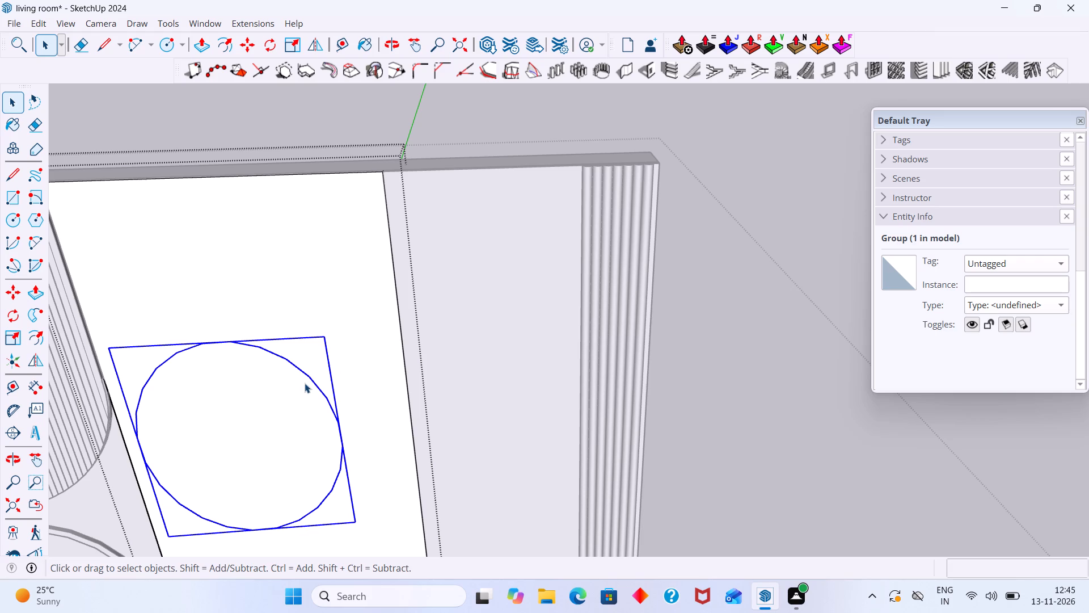
key(ctrl+z)
key(space)
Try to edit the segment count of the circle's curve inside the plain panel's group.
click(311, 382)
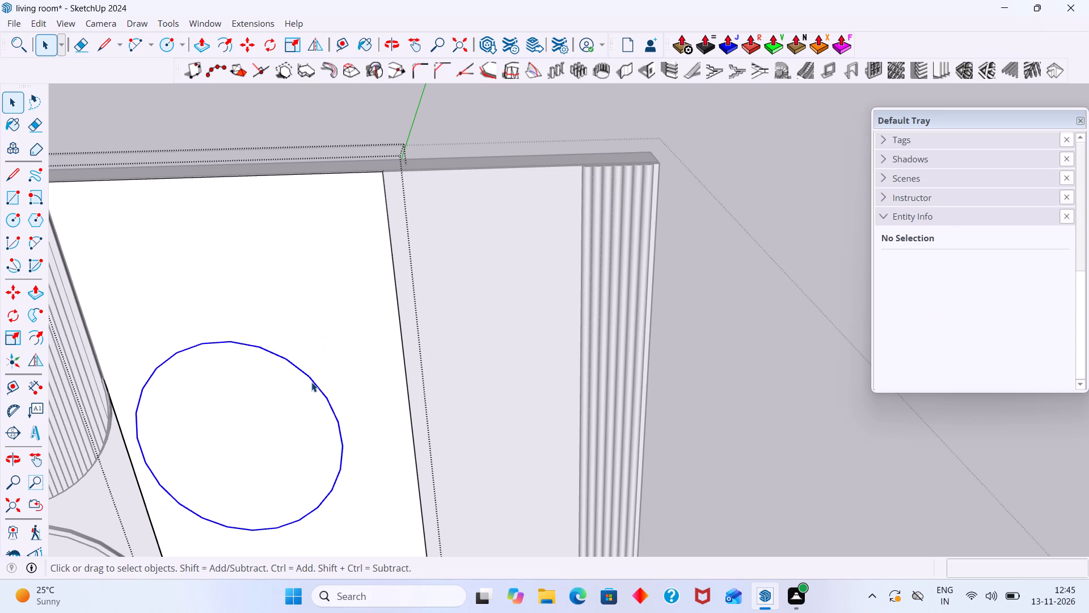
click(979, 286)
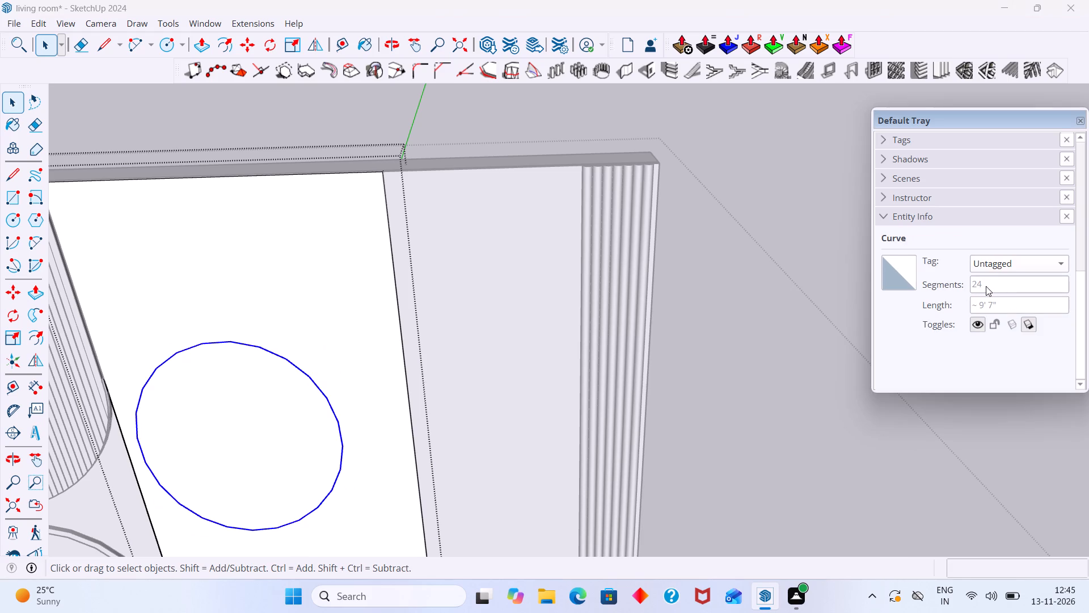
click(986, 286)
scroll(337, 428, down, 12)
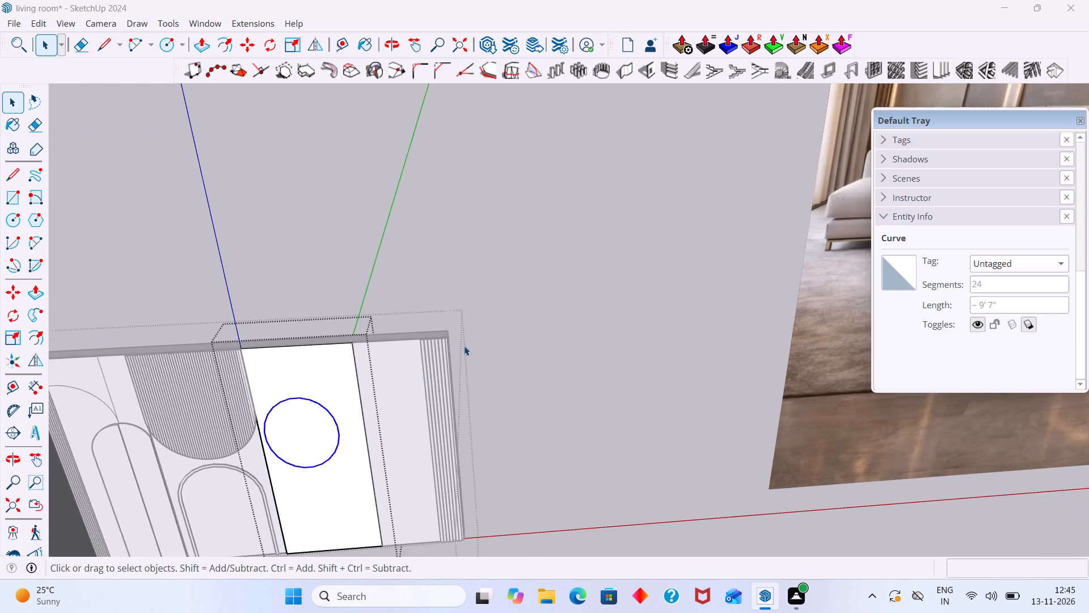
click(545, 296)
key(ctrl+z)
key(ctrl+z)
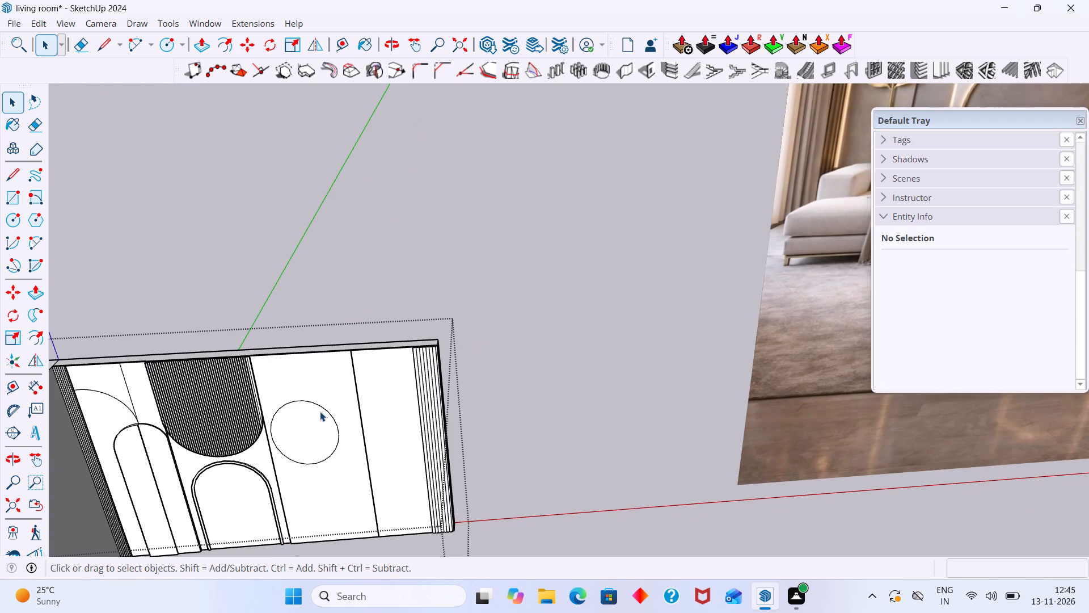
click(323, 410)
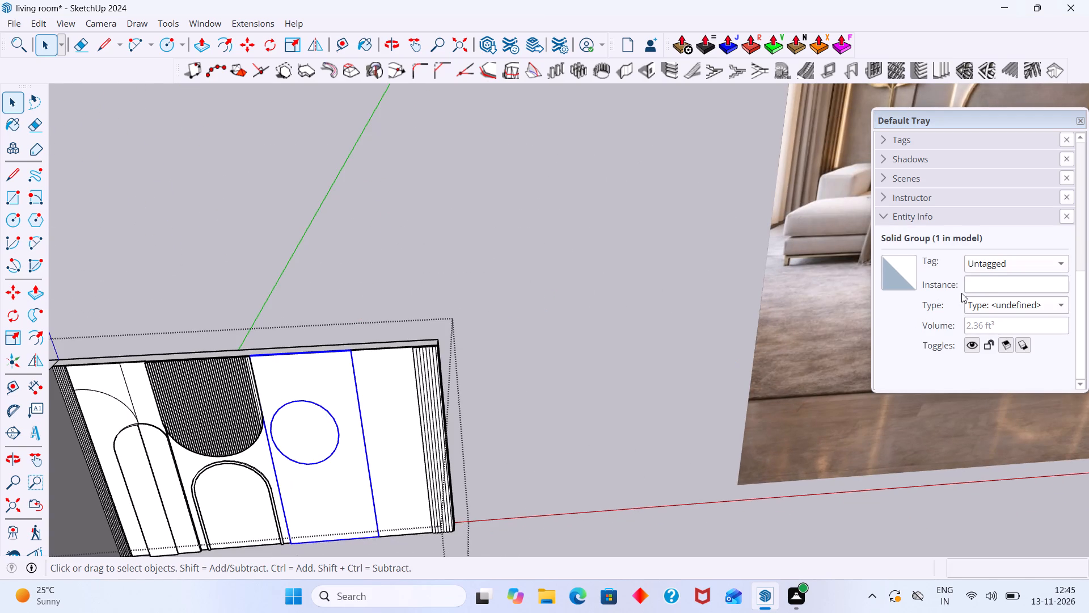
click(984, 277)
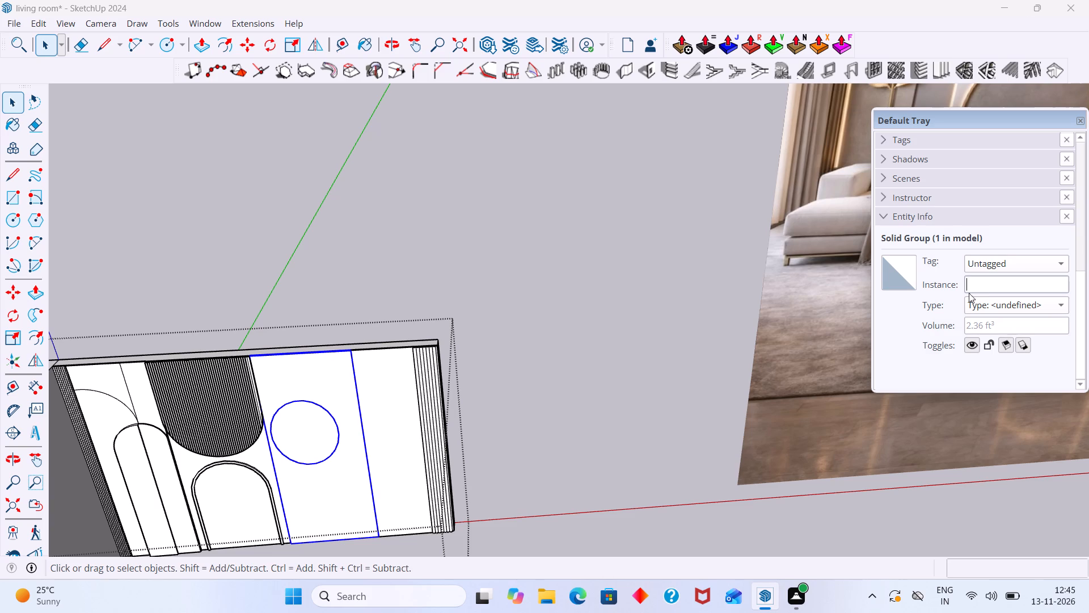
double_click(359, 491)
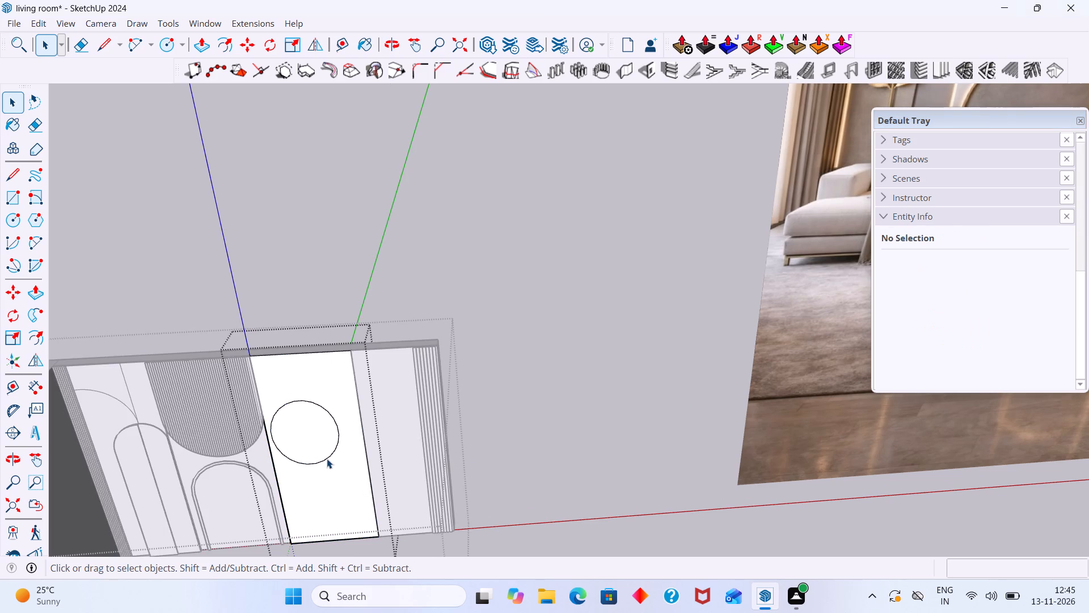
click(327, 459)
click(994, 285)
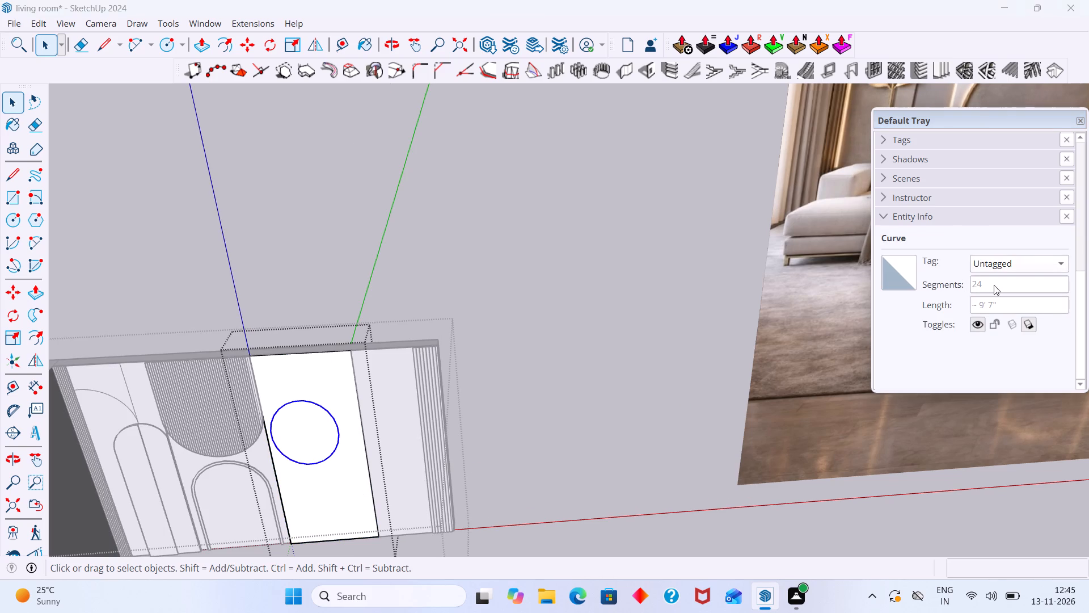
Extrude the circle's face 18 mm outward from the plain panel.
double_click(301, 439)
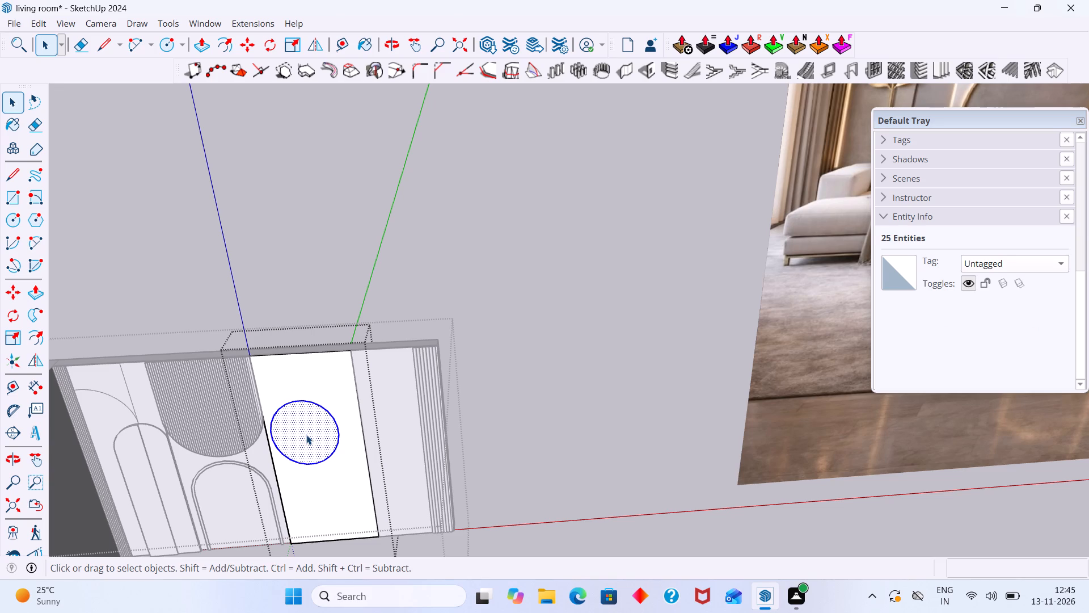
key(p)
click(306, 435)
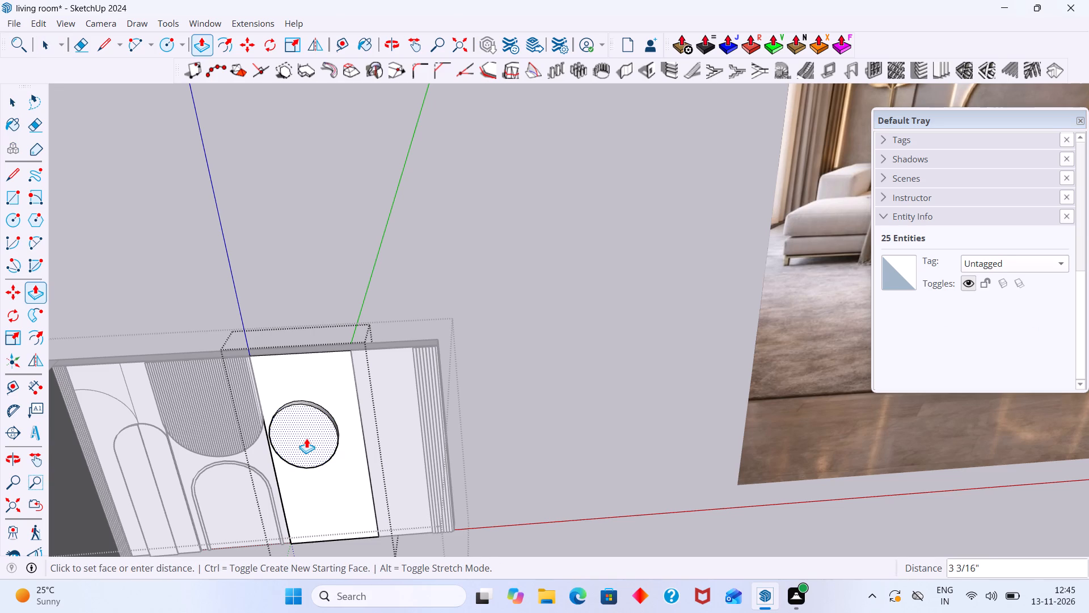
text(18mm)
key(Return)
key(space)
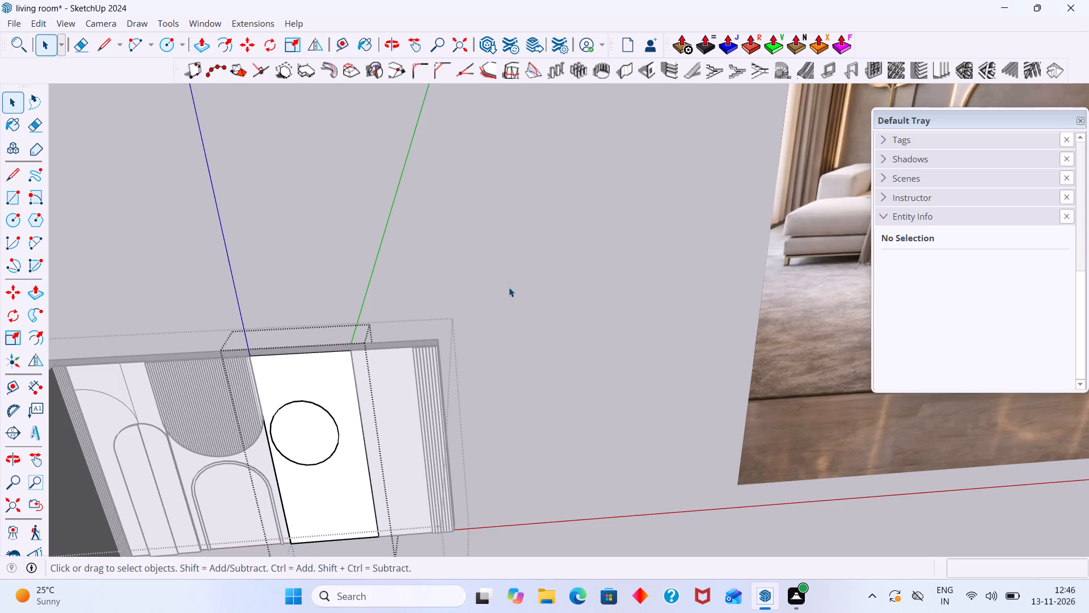
Inspect the disc's faceted edge and undo the extrusion and the circle, back to the blank panel face.
click(509, 287)
scroll(301, 410, up, 20)
scroll(301, 410, up, 4)
middle_drag(272, 440, 319, 440)
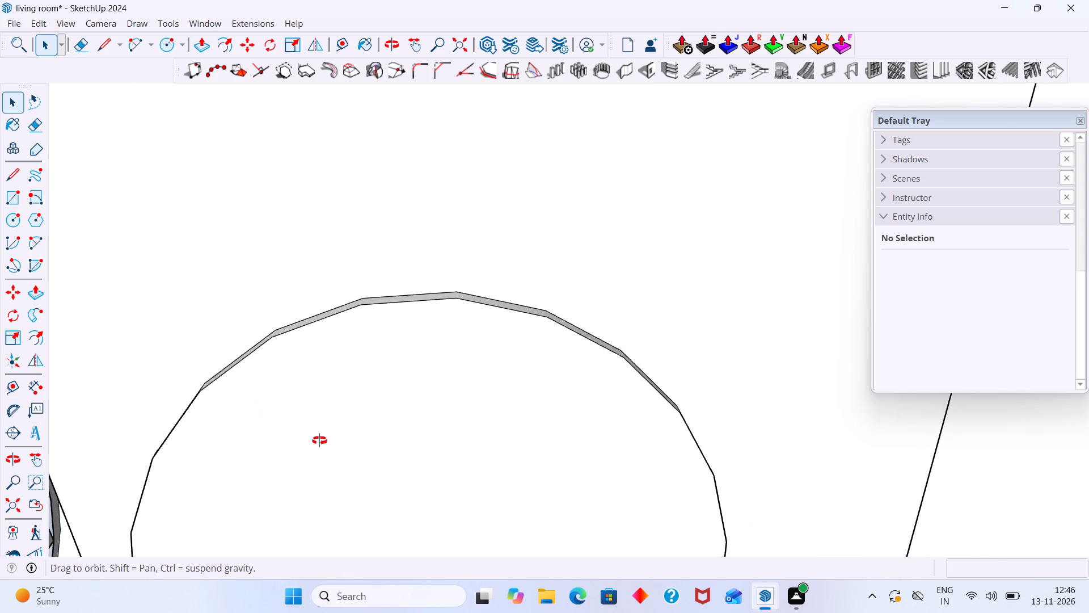
middle_drag(319, 440, 394, 407)
click(322, 371)
scroll(322, 368, down, 2)
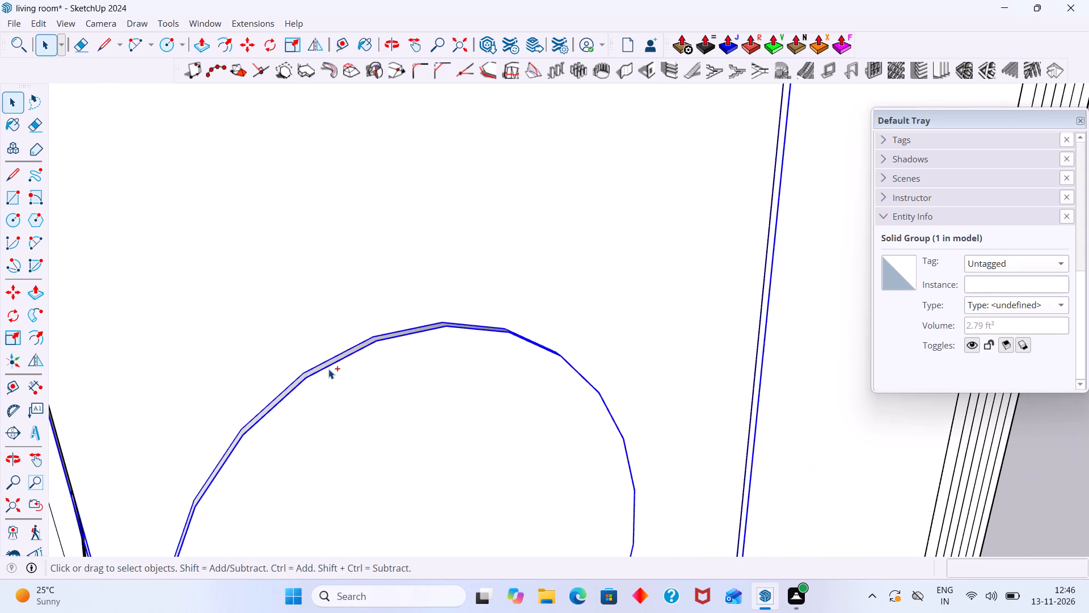
key(ctrl+z)
key(ctrl+z)
key(ctrl+z)
key(ctrl+z)
key(ctrl+z)
key(ctrl+z)
key(ctrl+z)
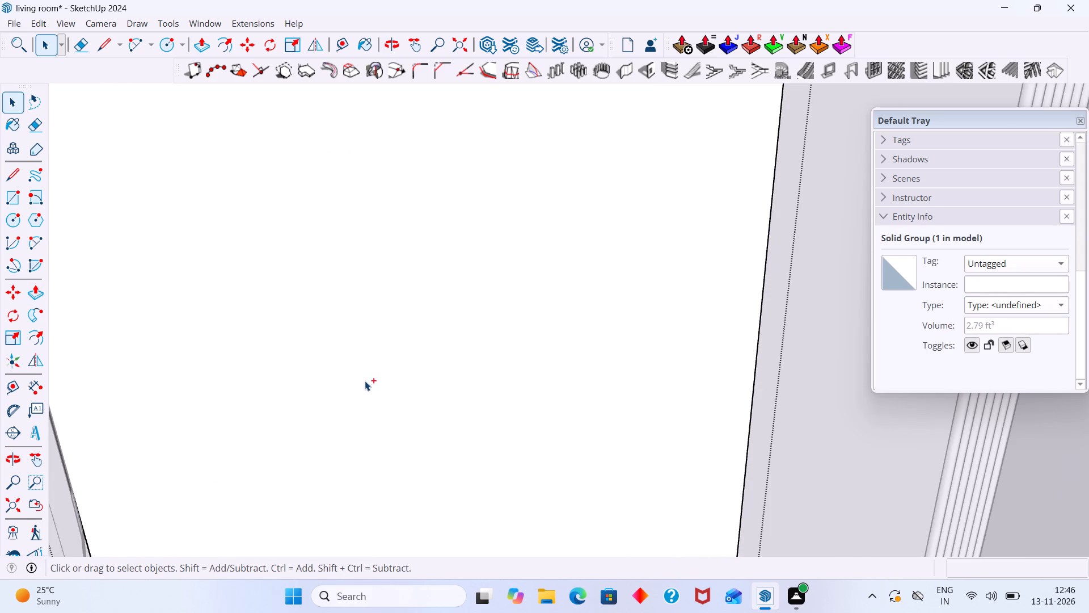
scroll(428, 363, down, 16)
click(679, 193)
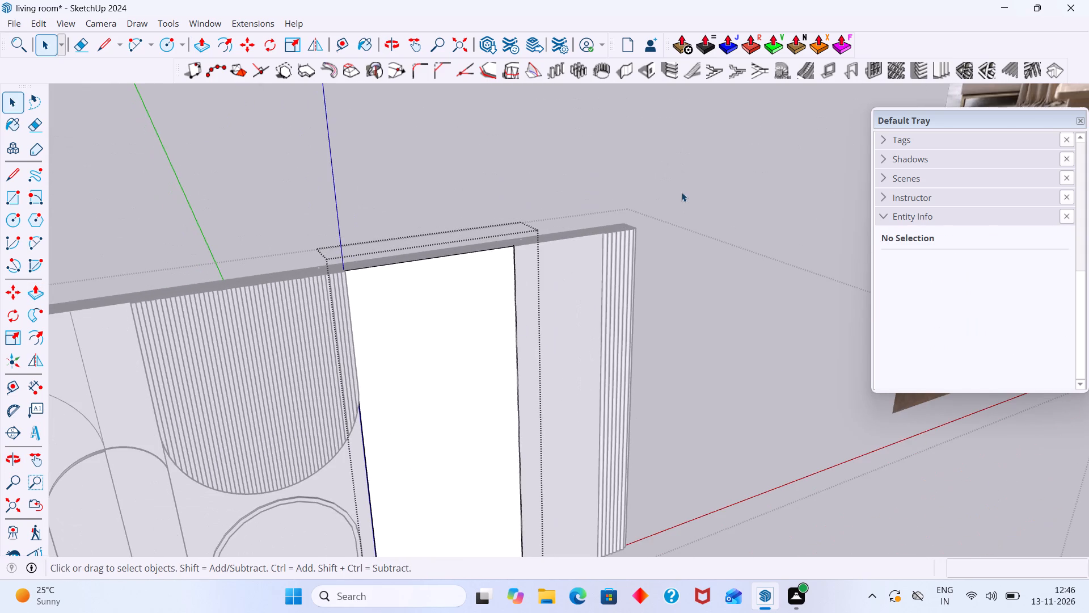
Draw a circle of about 1' 2 3/8" radius on the upper part of the plain panel's face.
middle_drag(519, 348, 477, 360)
scroll(475, 362, down, 5)
double_click(436, 381)
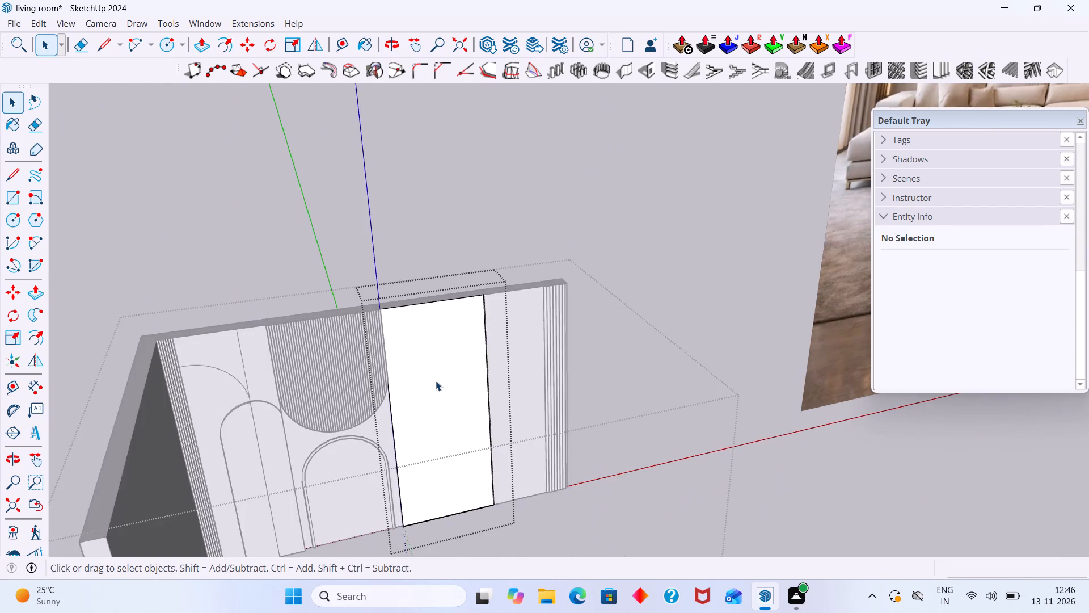
scroll(434, 389, up, 3)
click(434, 389)
scroll(440, 389, down, 3)
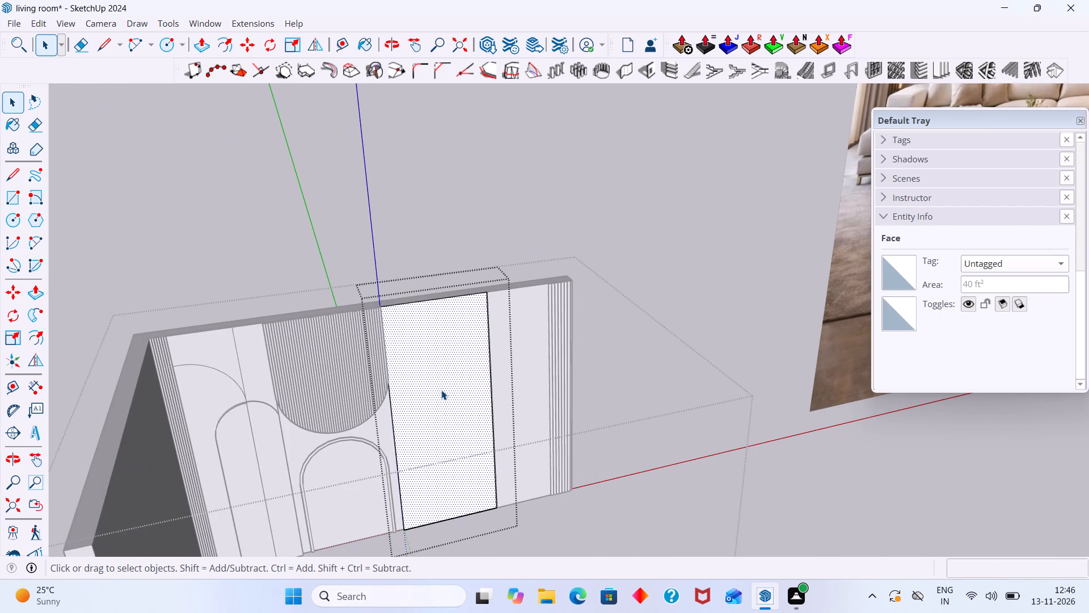
key(c)
scroll(437, 388, down, 8)
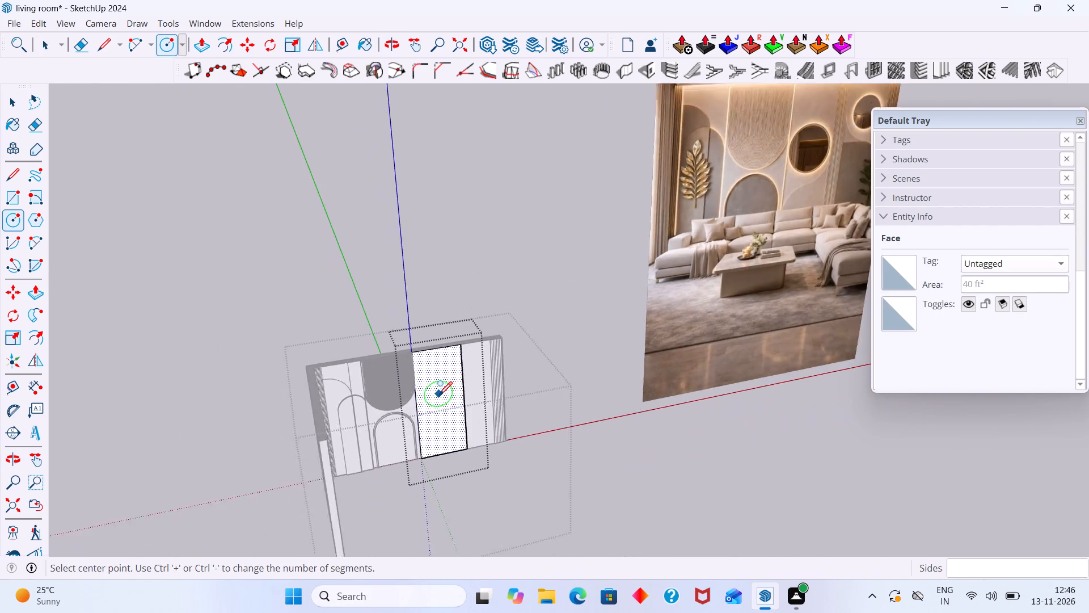
scroll(439, 394, down, 3)
middle_drag(440, 394, 398, 389)
scroll(401, 388, up, 2)
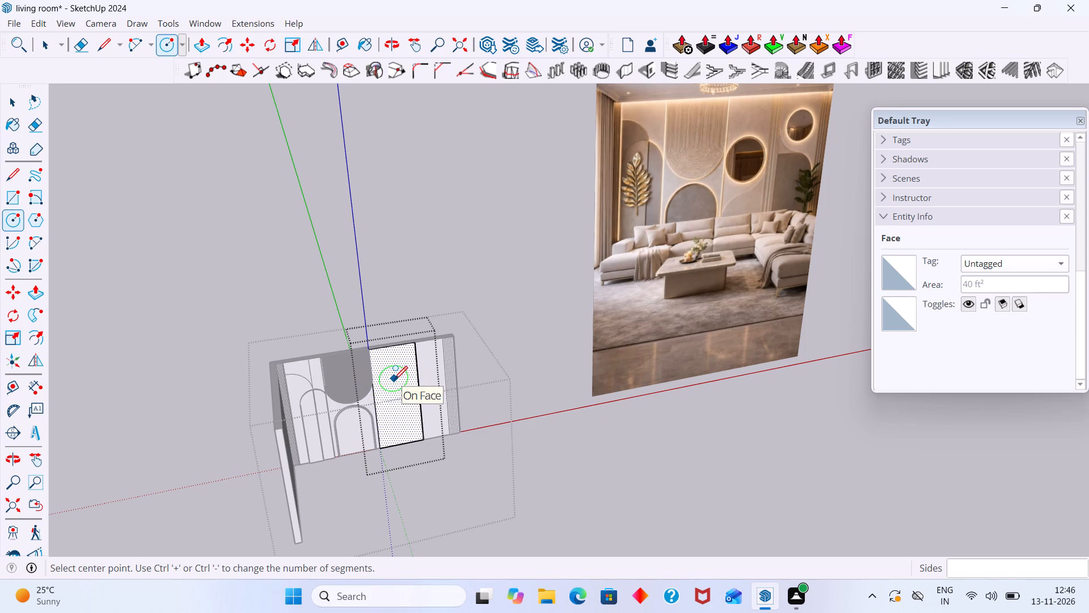
click(390, 380)
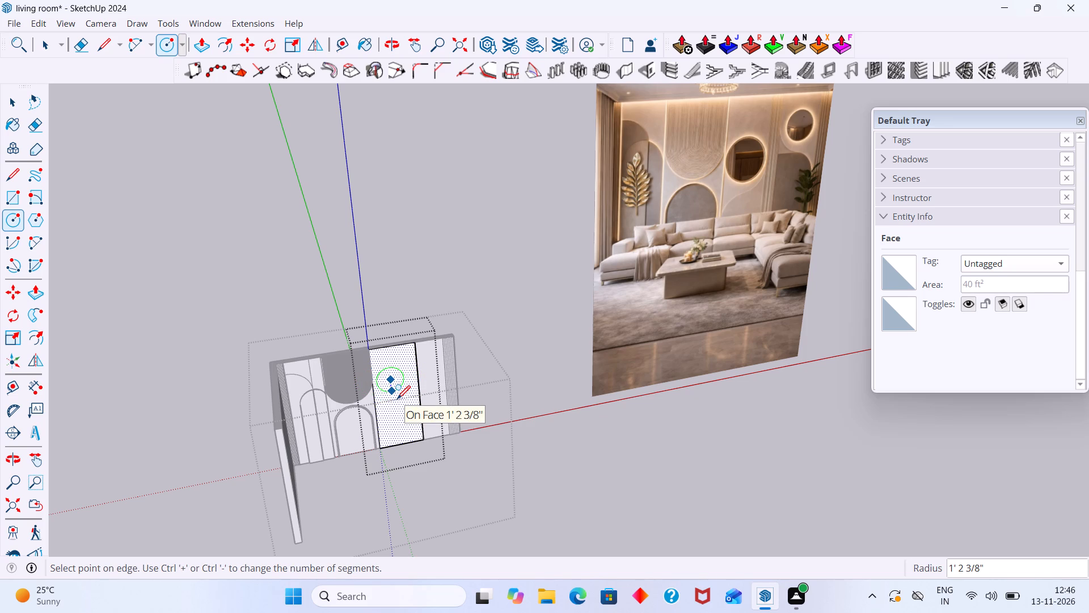
click(397, 398)
key(space)
Set the new circle's segments to 30.
scroll(399, 374, up, 1)
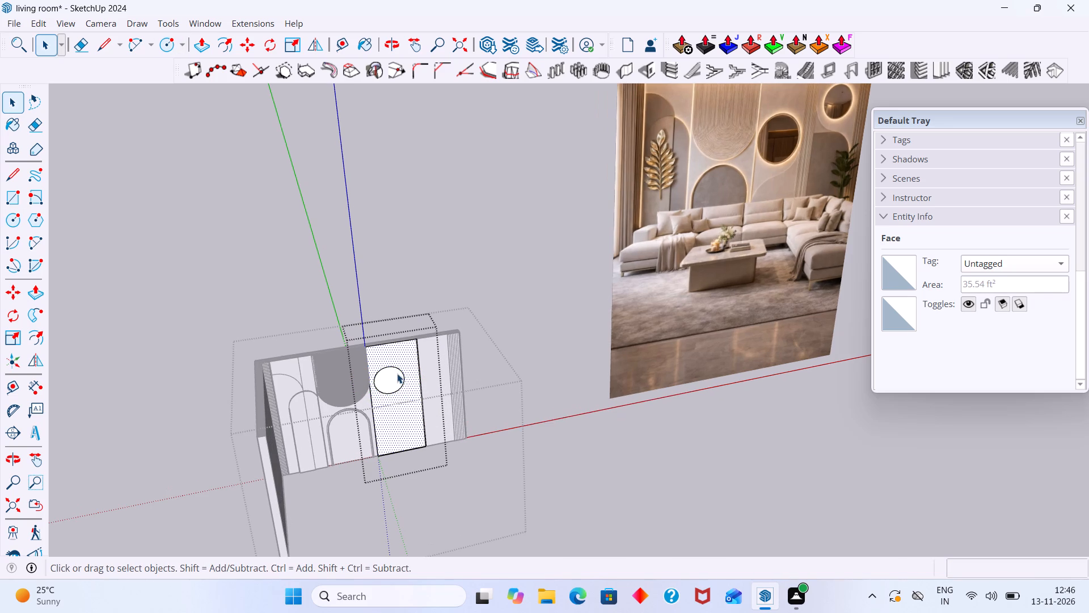
click(398, 369)
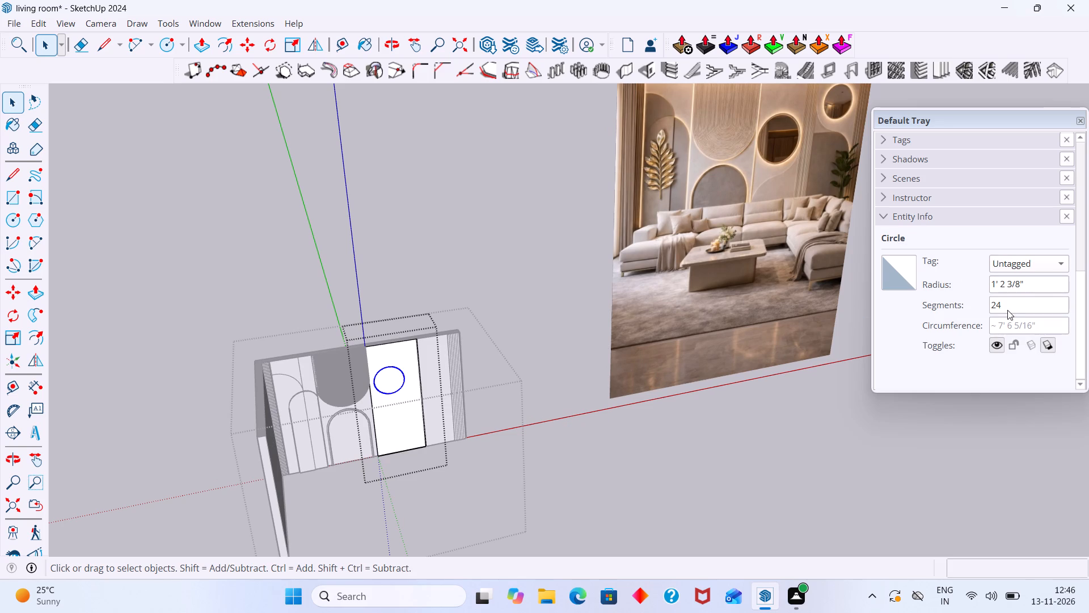
click(1004, 305)
key(BackSpace)
key(BackSpace)
text(30)
key(Return)
scroll(489, 364, up, 6)
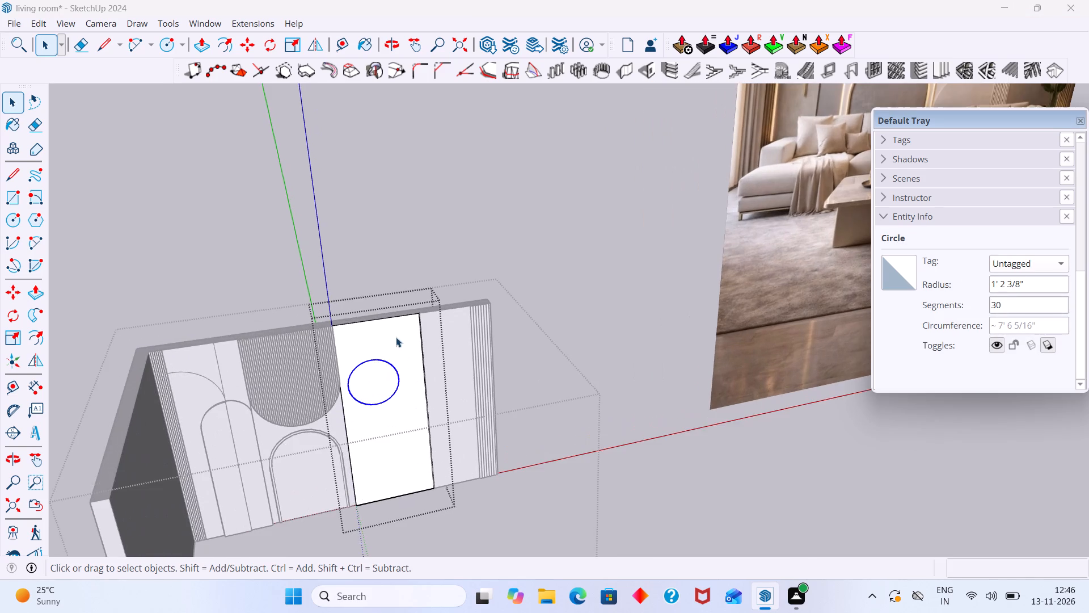
click(448, 253)
Scale the circle freehand by about 1.36 at its top, 1.10 at its bottom, and 1.07 and 1.06 at its sides.
scroll(374, 358, up, 2)
click(374, 358)
click(375, 360)
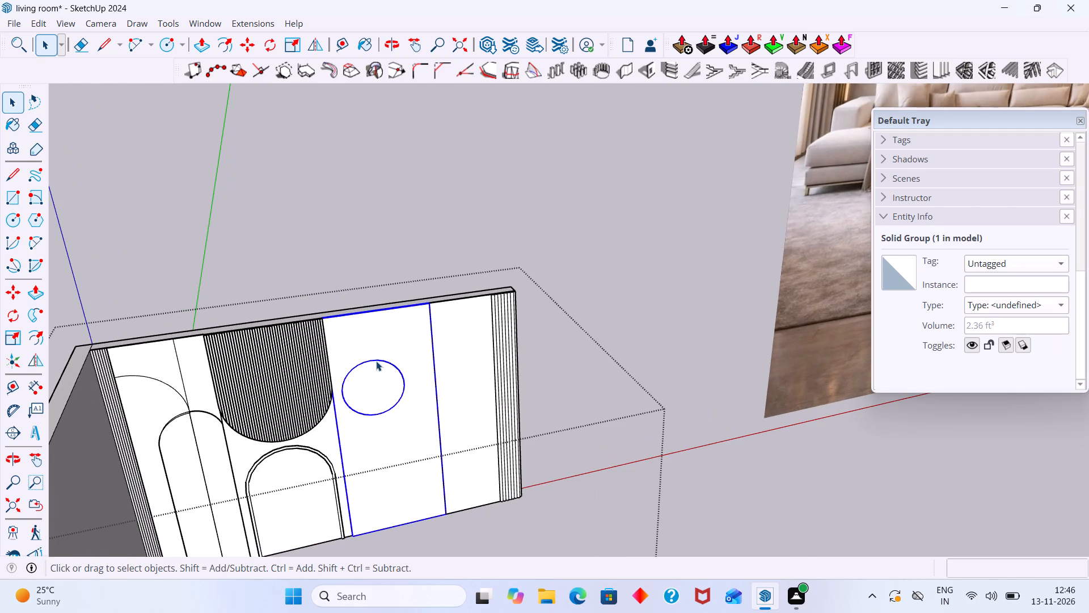
double_click(377, 365)
double_click(379, 364)
click(383, 362)
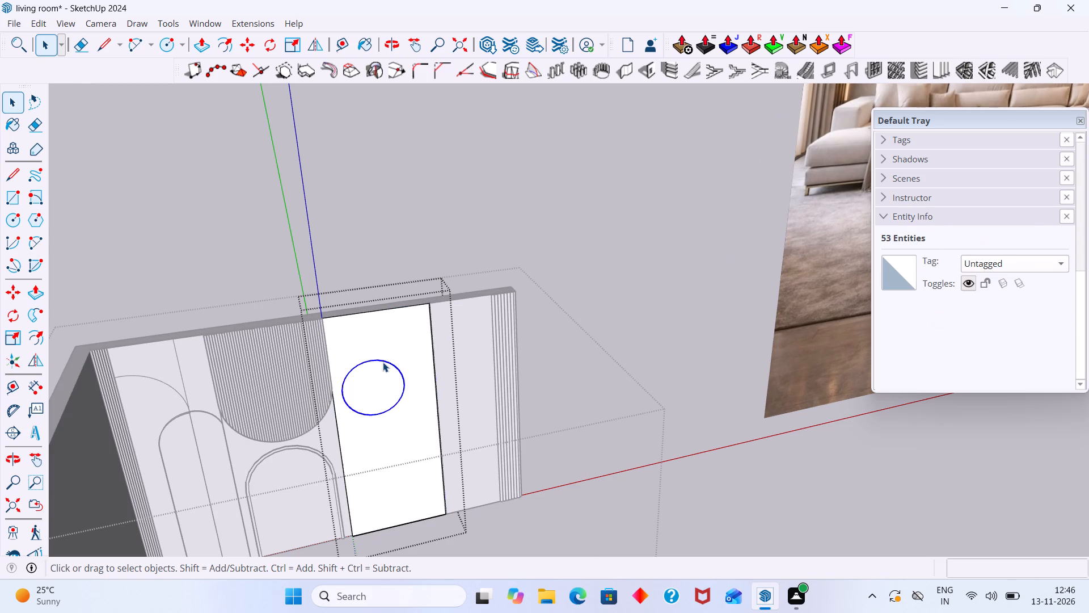
key(s)
click(373, 364)
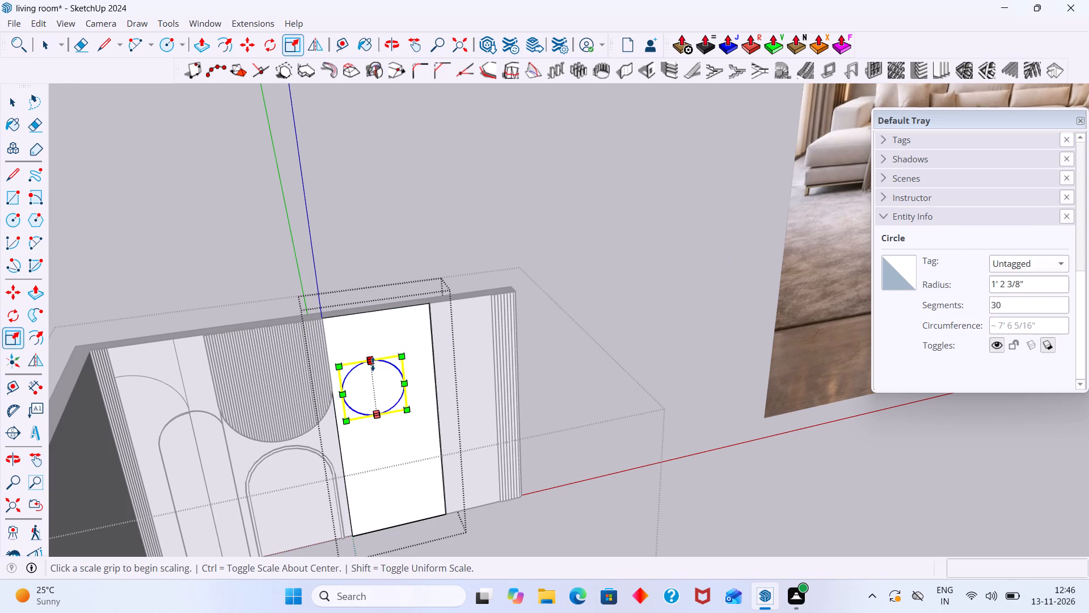
click(373, 339)
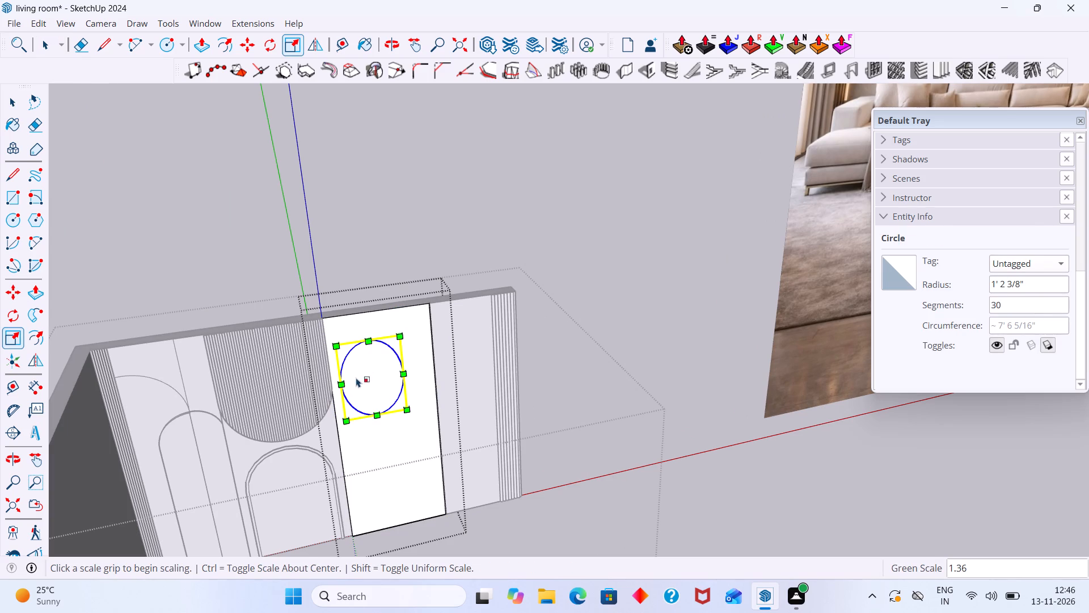
click(340, 384)
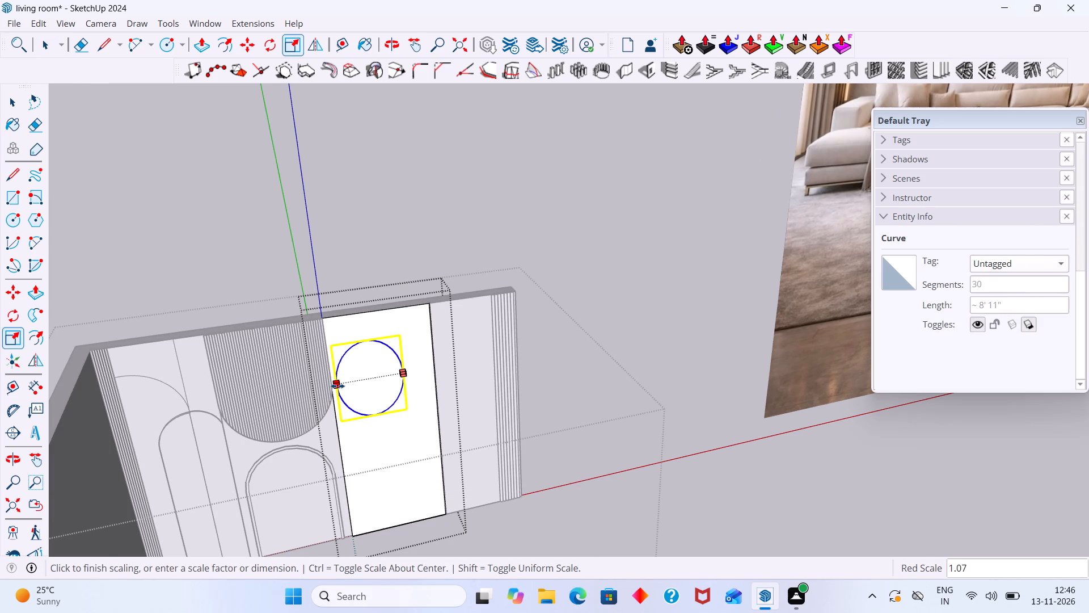
click(337, 386)
click(376, 418)
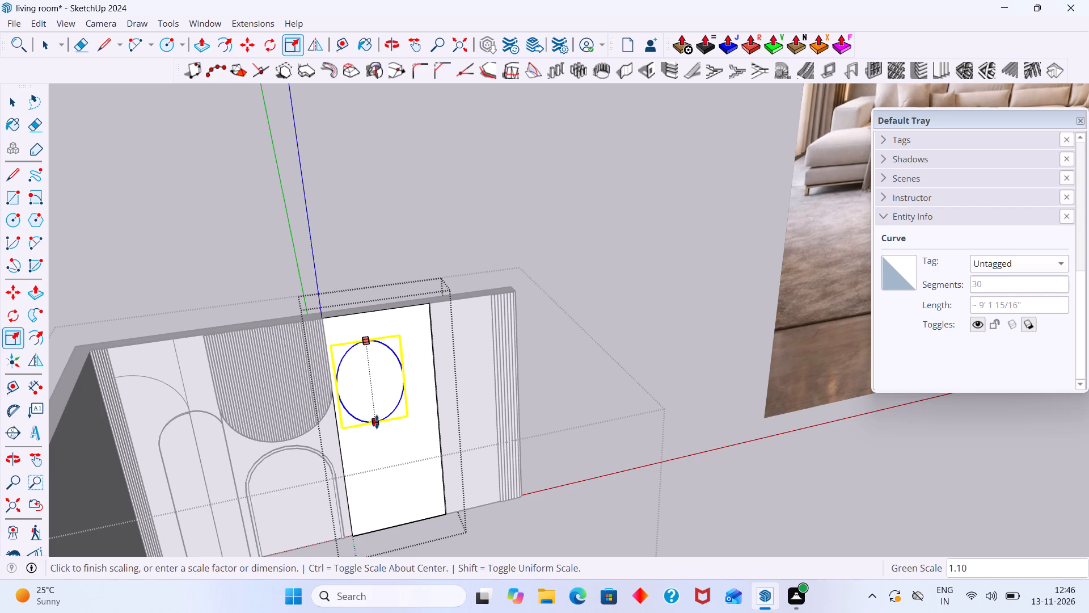
click(377, 422)
click(403, 379)
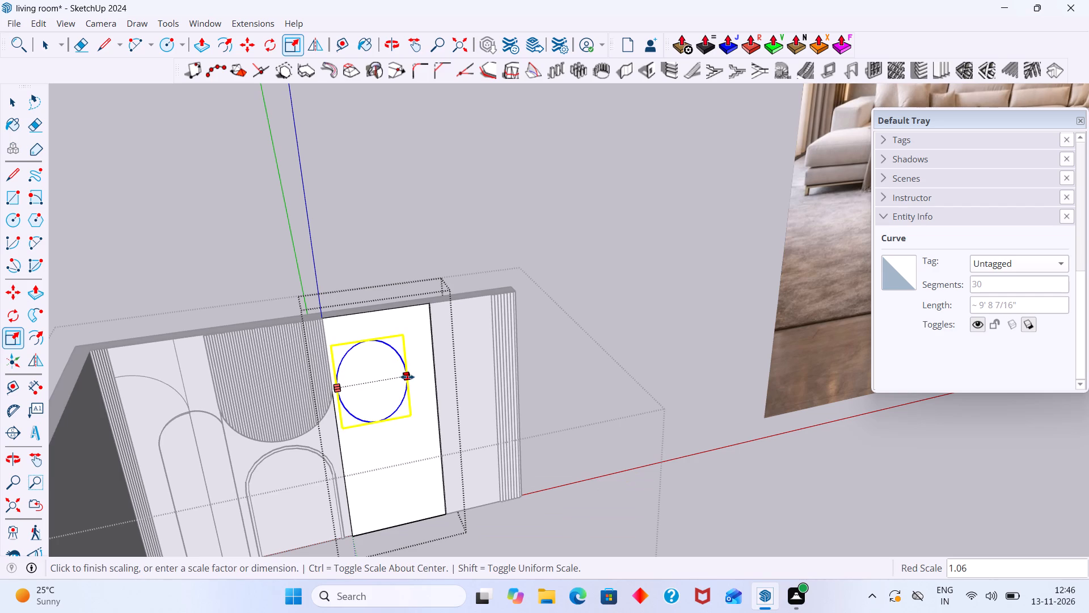
click(409, 377)
key(space)
click(475, 265)
Make a group from the scaled circle's face and edges on the upper part of the plain panel.
scroll(475, 261, up, 1)
scroll(476, 263, down, 13)
ctrl+middle_drag(466, 351, 411, 368)
scroll(430, 342, up, 10)
middle_drag(429, 338, 467, 396)
scroll(442, 331, up, 3)
triple_click(440, 329)
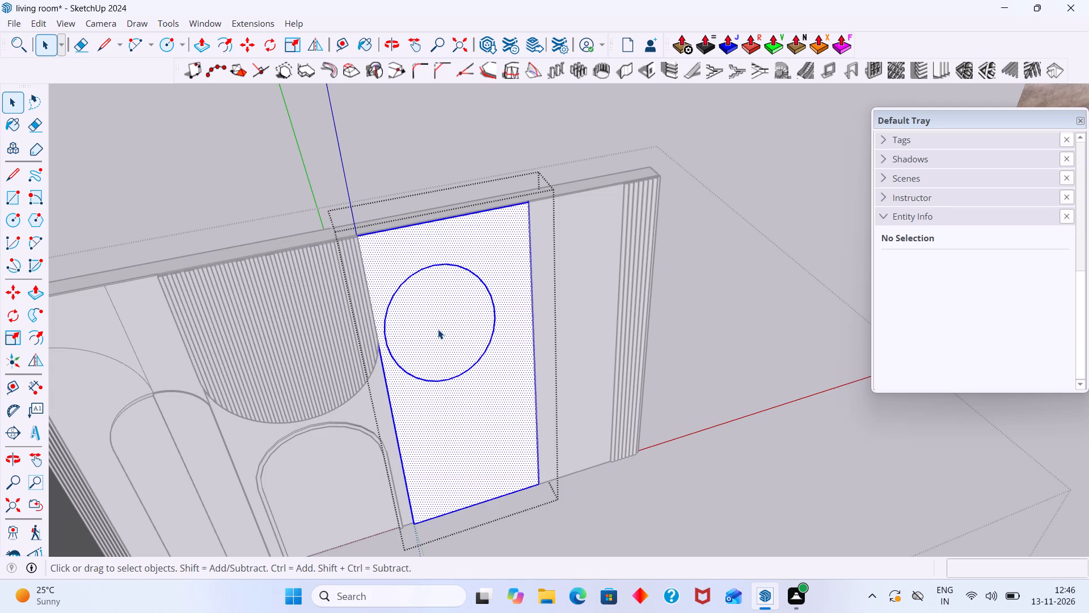
double_click(435, 329)
right_click(437, 329)
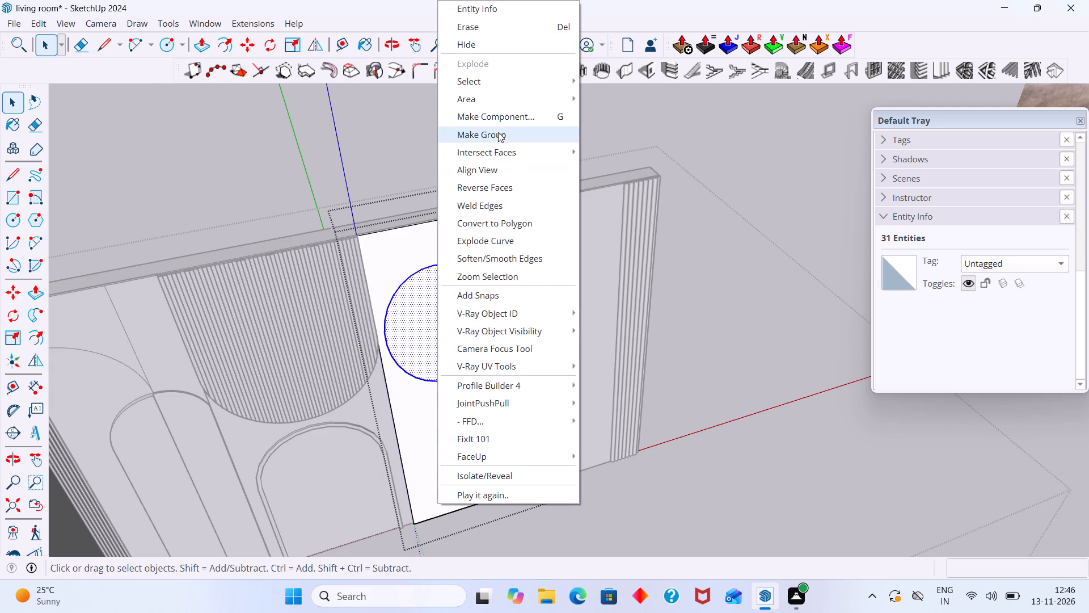
click(493, 133)
Extrude the circle's face inside its group 18 mm outward from the panel and close the group.
double_click(440, 290)
click(442, 305)
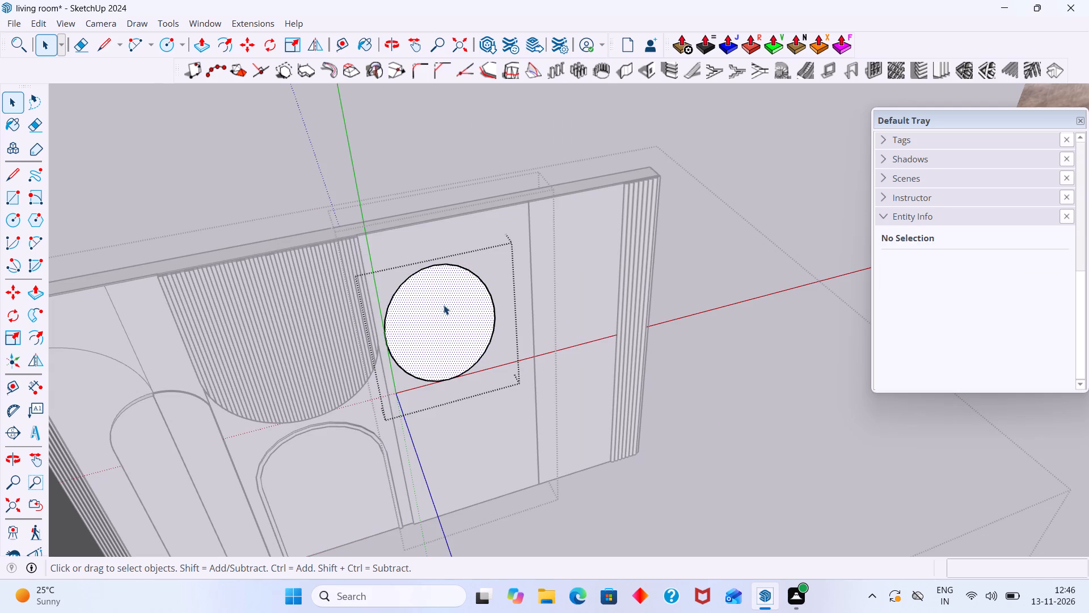
key(p)
click(446, 307)
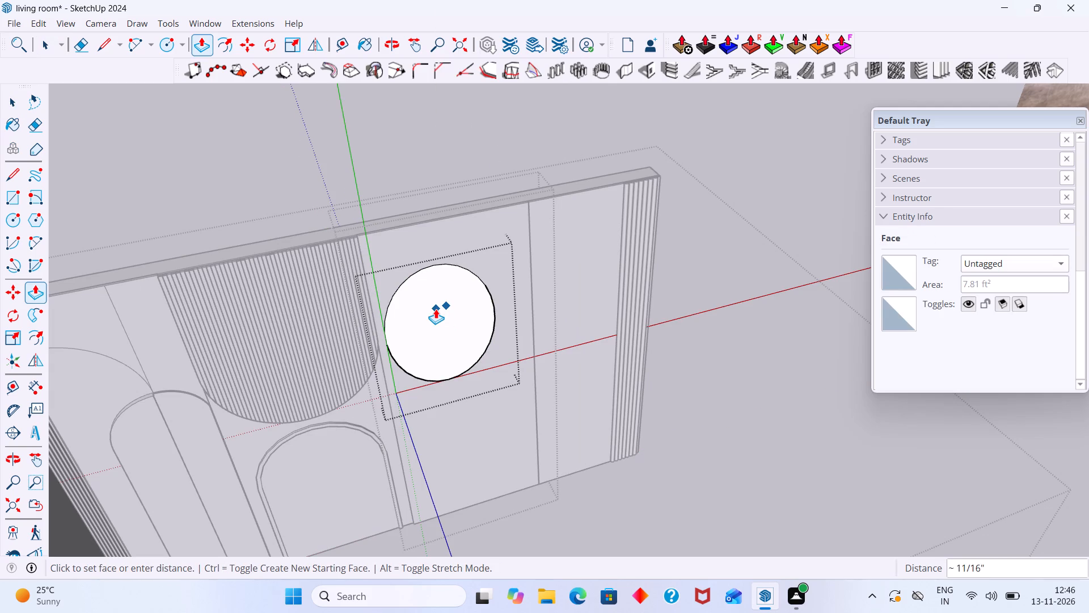
key(space)
click(434, 309)
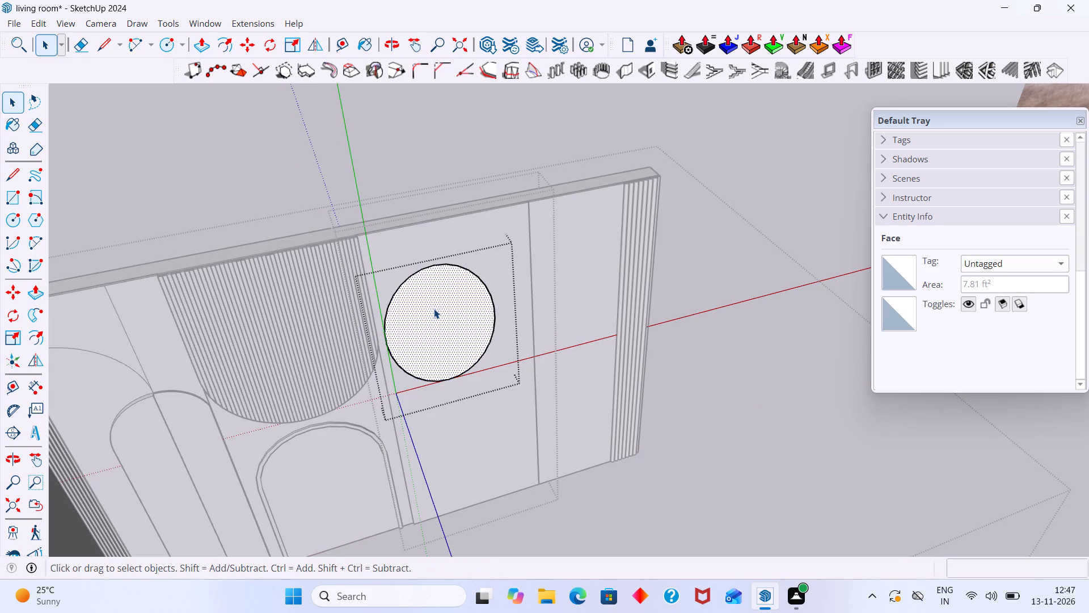
key(p)
click(434, 309)
middle_drag(437, 314, 534, 373)
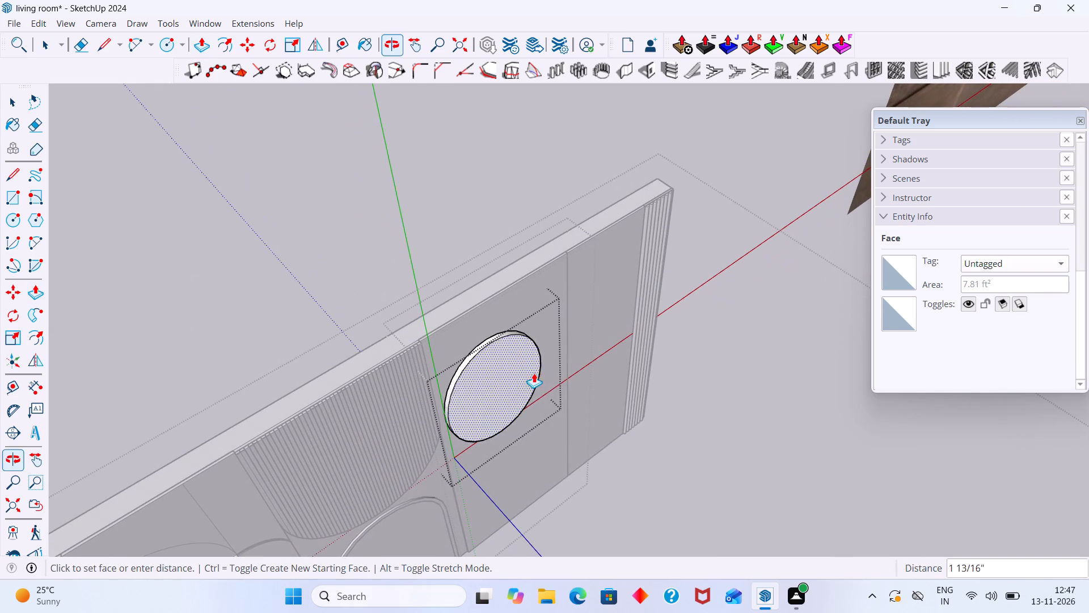
text(18mm)
key(Return)
key(space)
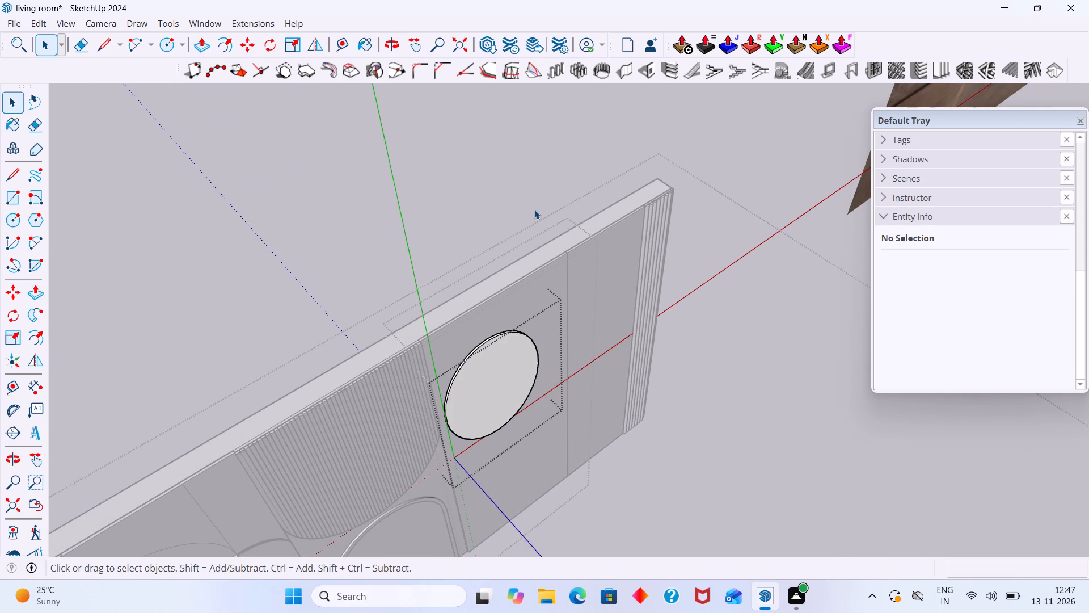
click(530, 204)
Examine the disc's thickness and edge on the panel from several angles and against the reference image.
middle_drag(541, 342, 499, 318)
scroll(496, 323, down, 9)
middle_drag(489, 339, 473, 301)
scroll(474, 300, down, 8)
middle_drag(500, 325, 454, 341)
scroll(458, 377, up, 2)
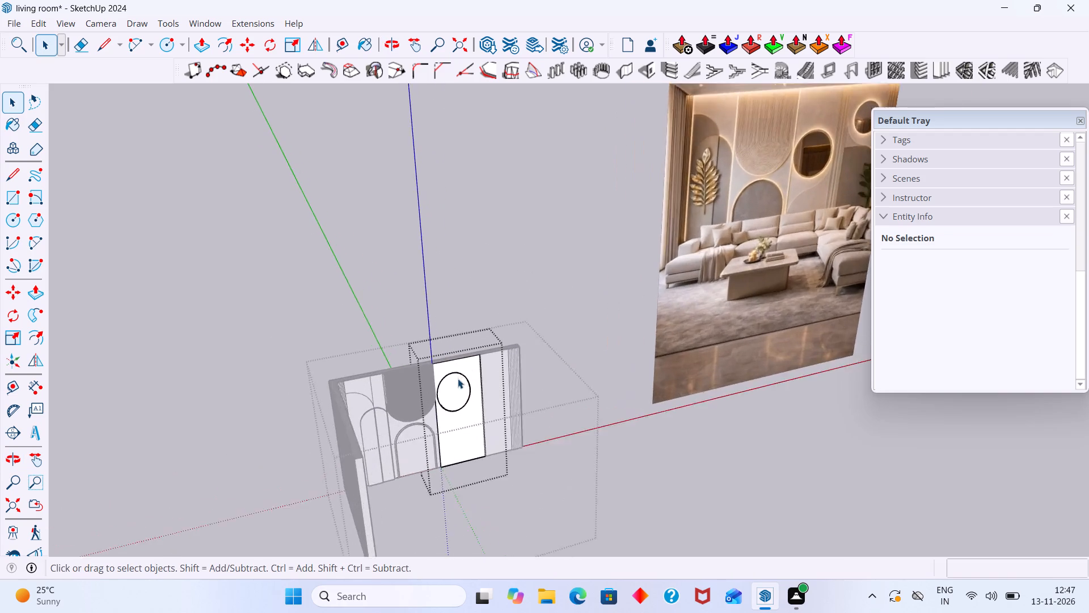
scroll(458, 379, up, 13)
middle_drag(431, 402, 523, 413)
scroll(523, 385, up, 5)
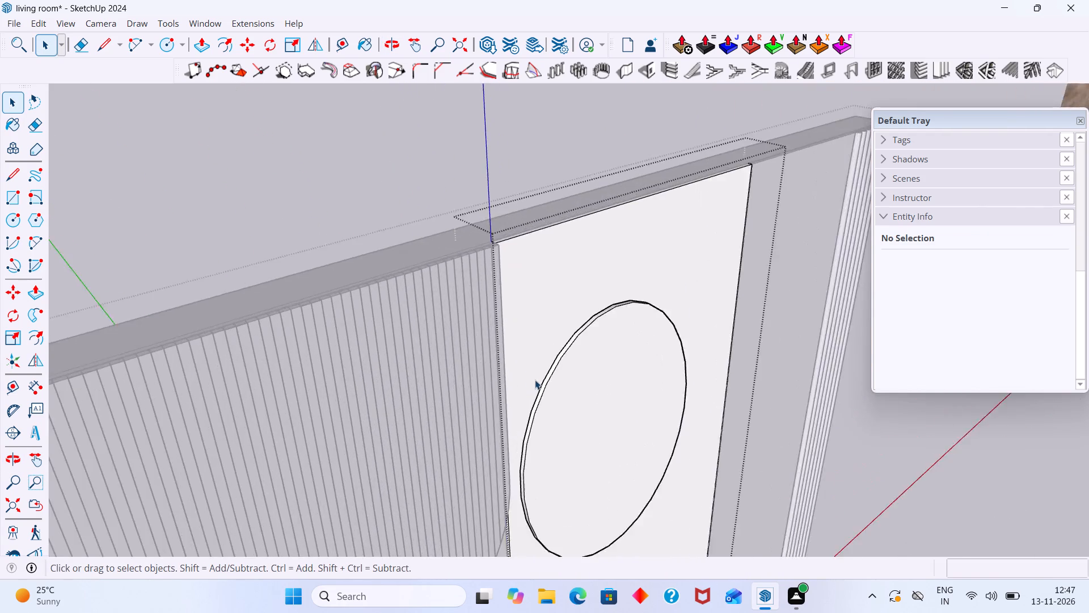
scroll(535, 380, up, 17)
scroll(547, 400, down, 16)
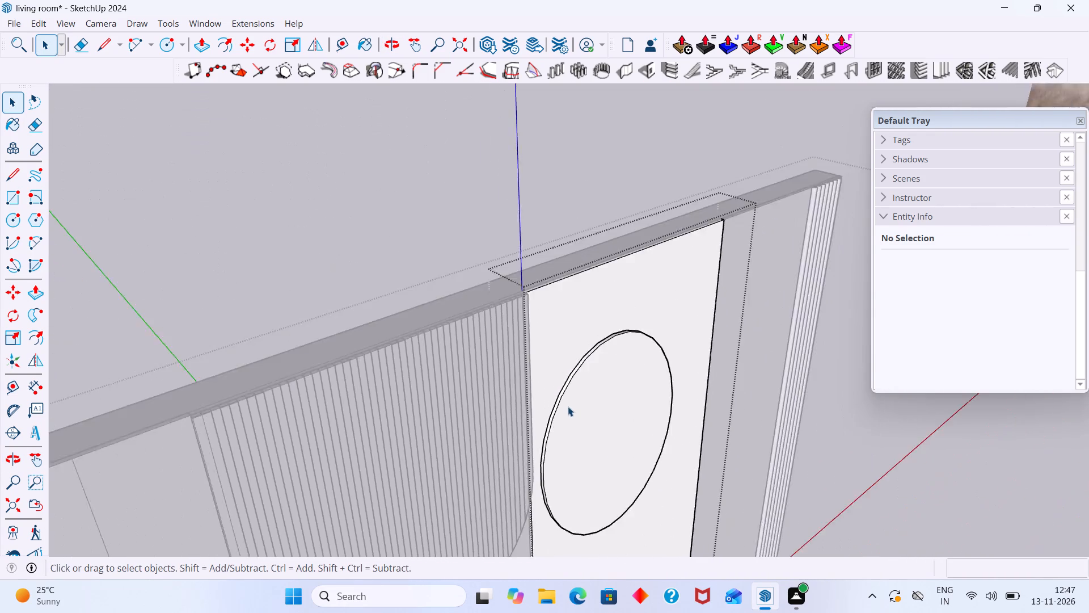
scroll(568, 406, down, 10)
middle_drag(582, 412, 331, 409)
scroll(380, 392, down, 7)
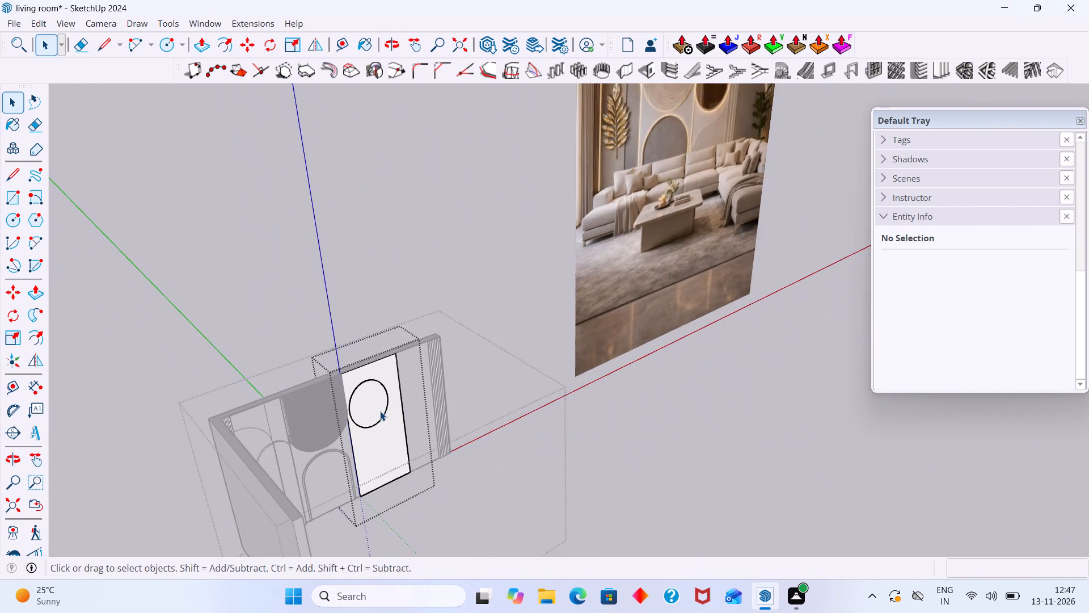
scroll(380, 411, down, 5)
middle_drag(380, 411, 357, 404)
scroll(354, 405, up, 17)
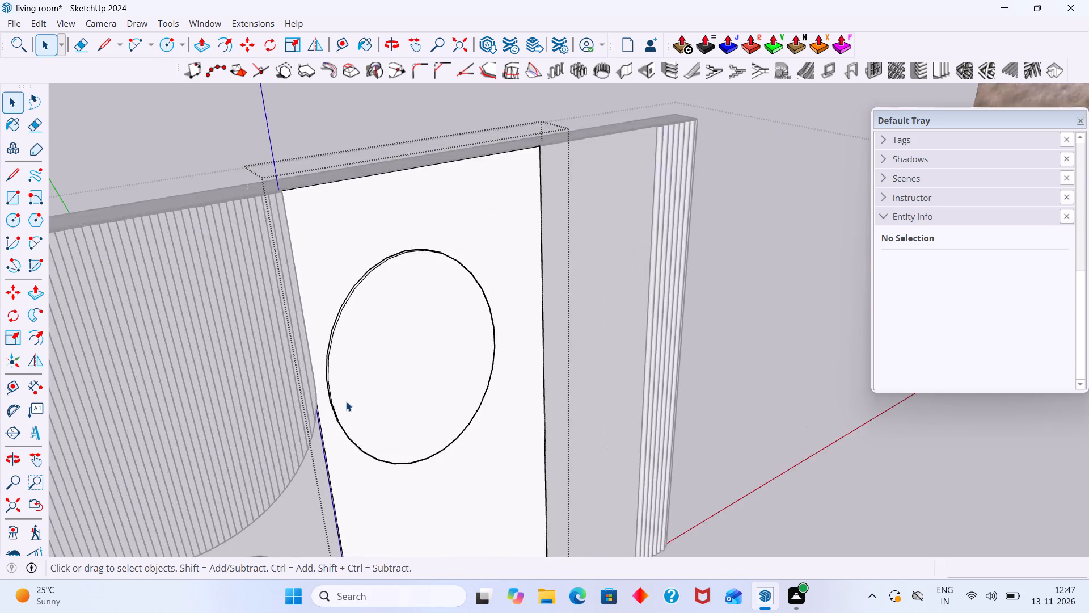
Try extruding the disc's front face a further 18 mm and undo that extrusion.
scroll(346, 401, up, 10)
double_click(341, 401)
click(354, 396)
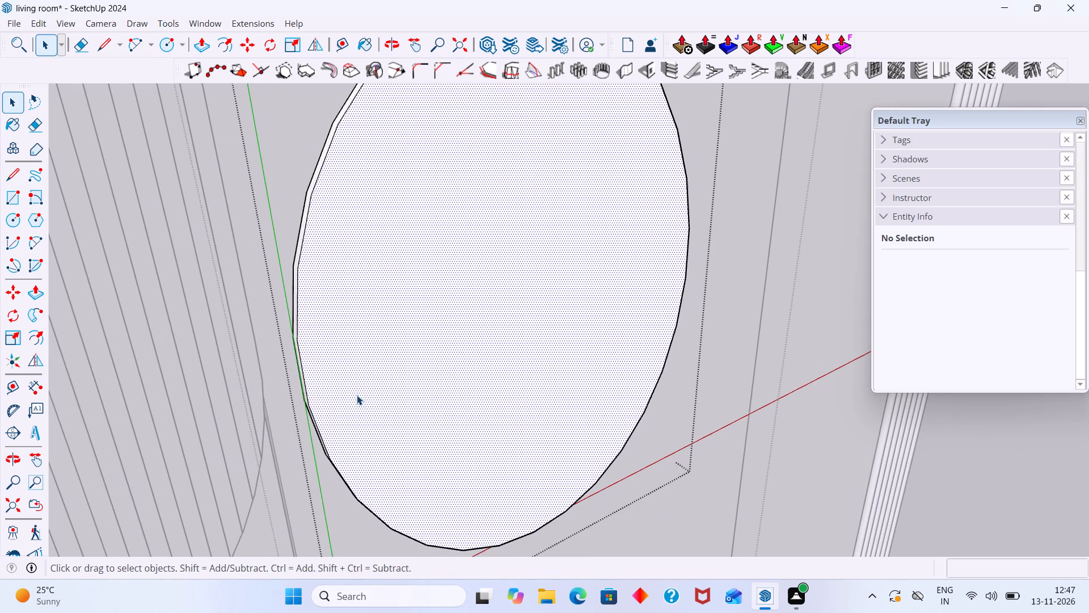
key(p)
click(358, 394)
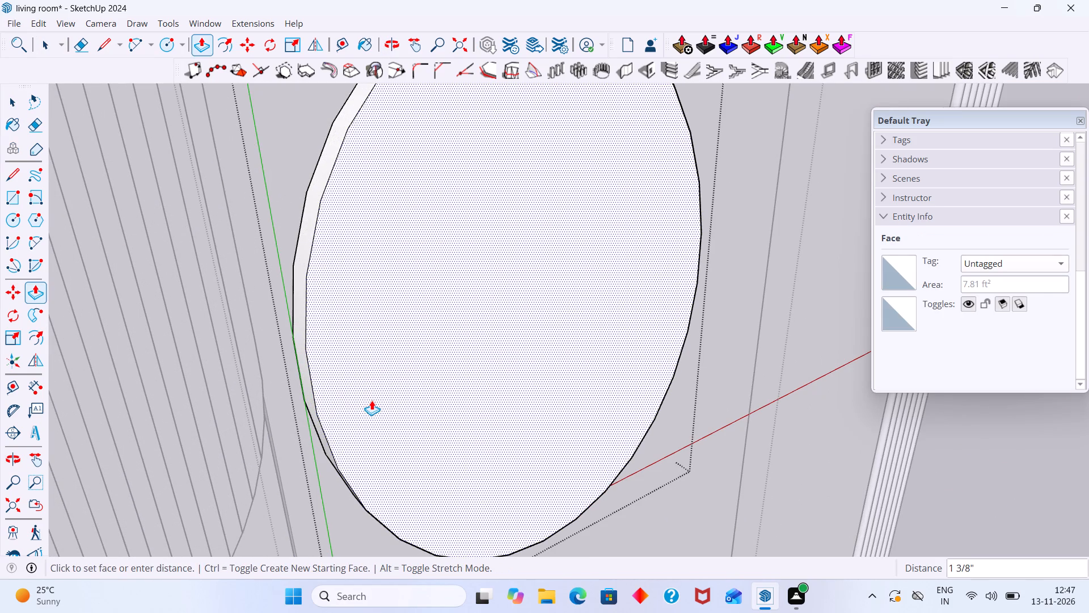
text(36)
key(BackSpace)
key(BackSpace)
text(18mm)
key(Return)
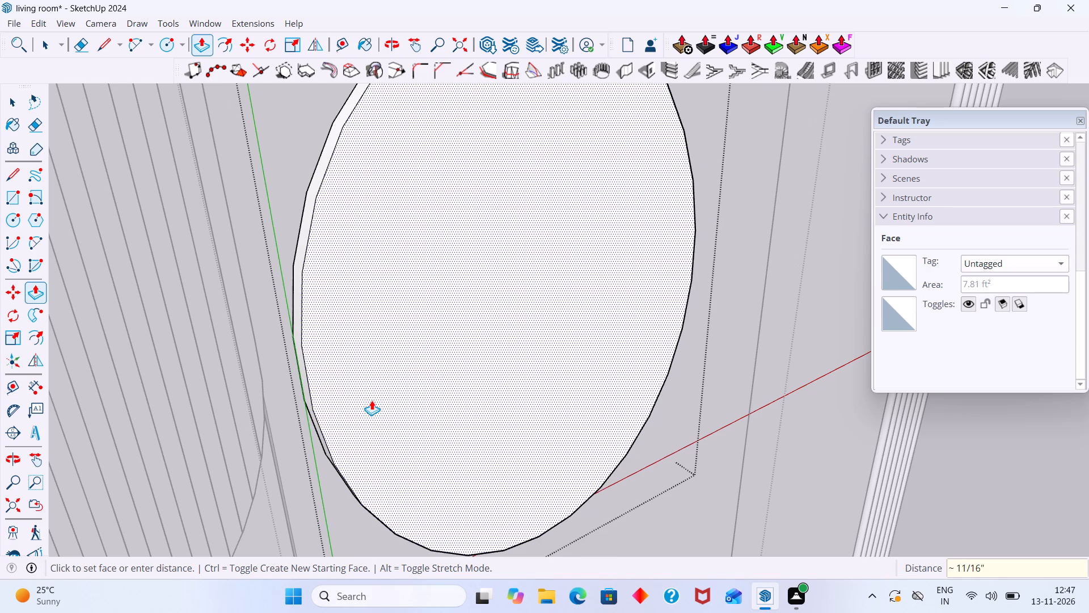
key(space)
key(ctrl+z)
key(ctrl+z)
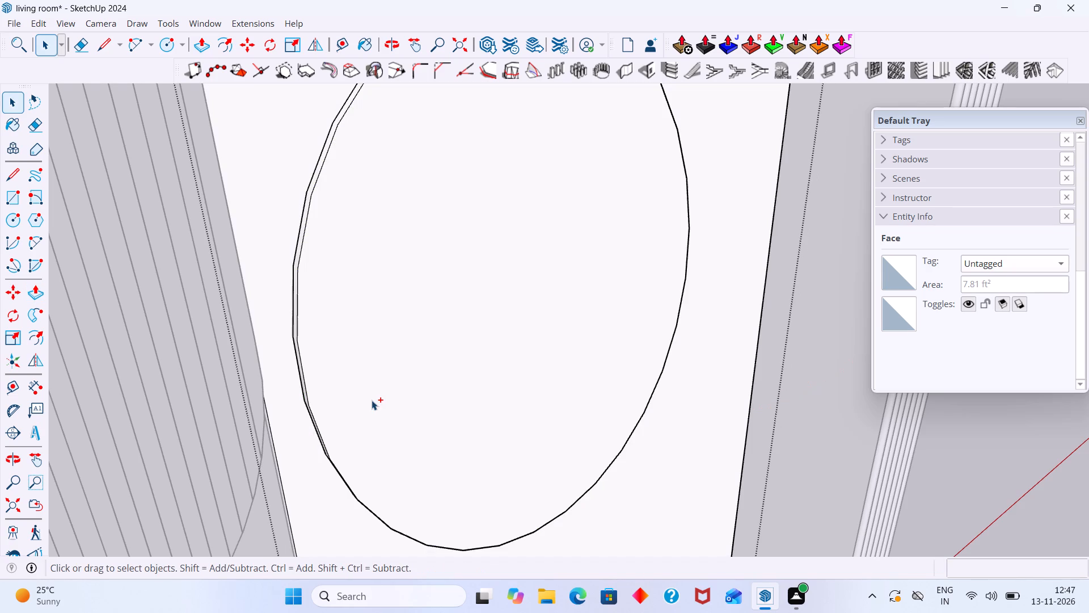
Thicken the grouped disc by repeating the 18 mm extrusion on its front face several times, and close the group.
click(369, 400)
double_click(372, 397)
click(376, 402)
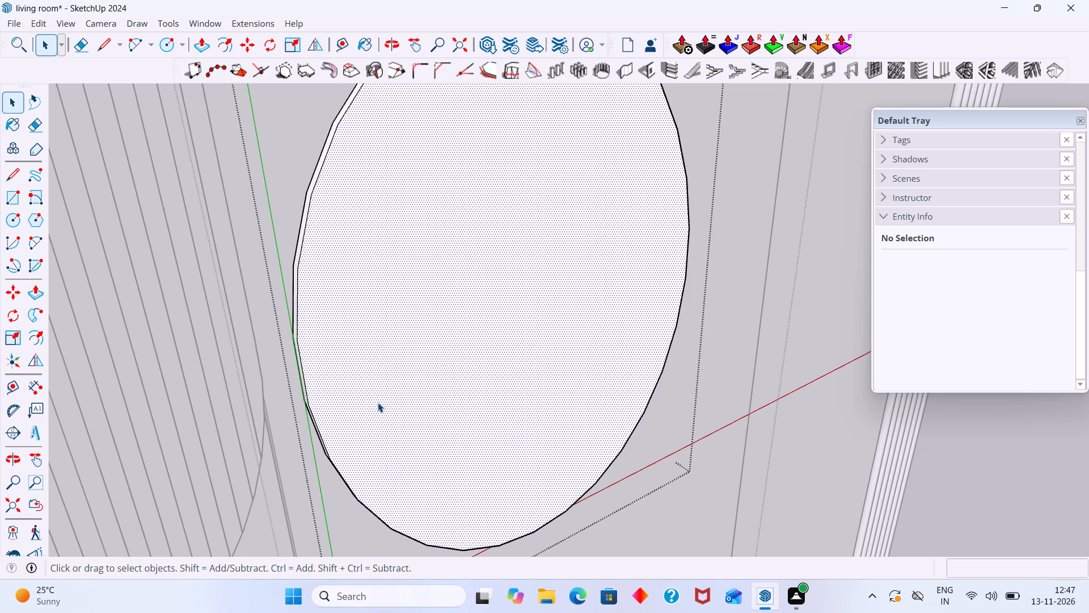
key(p)
double_click(378, 402)
double_click(378, 402)
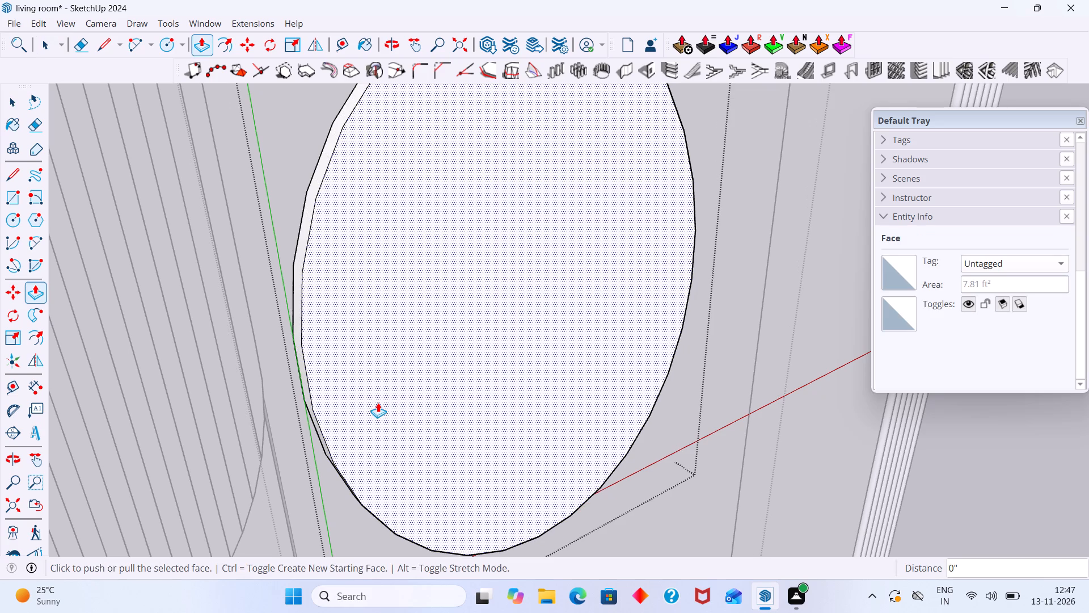
double_click(378, 402)
key(space)
scroll(393, 405, down, 8)
scroll(403, 407, up, 1)
scroll(403, 407, down, 2)
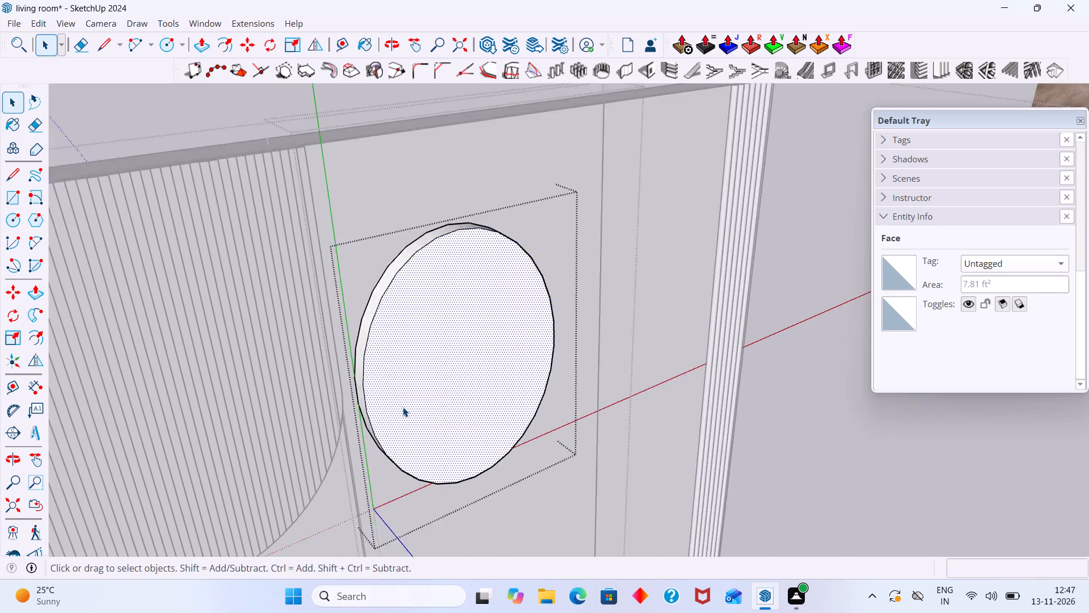
scroll(403, 407, down, 8)
click(459, 209)
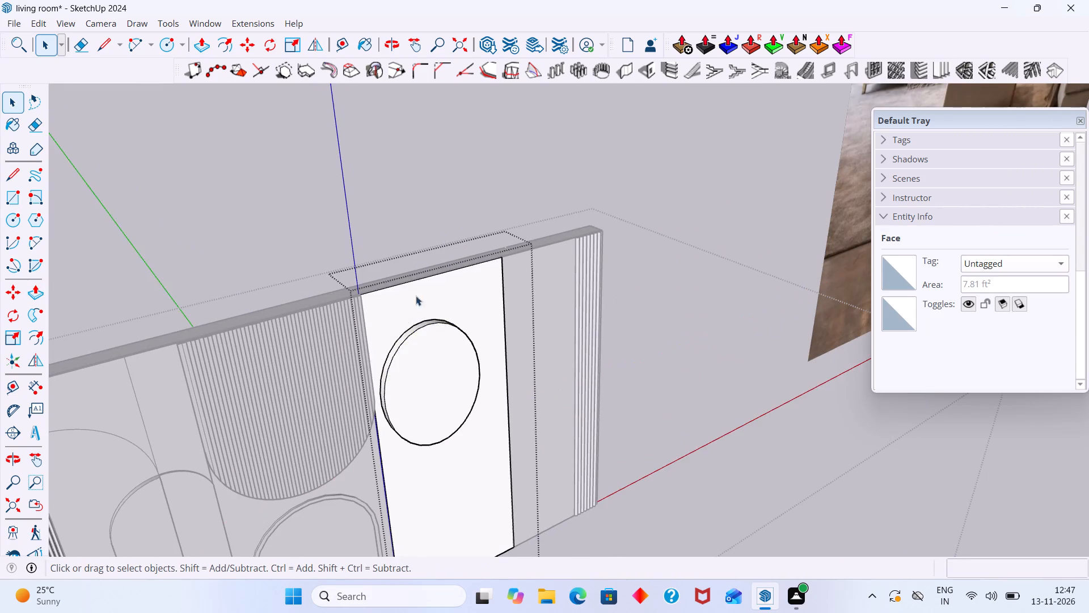
Examine the thickened disc's proportions on the feature wall in comparison with the reference image.
scroll(427, 377, down, 2)
middle_drag(429, 400, 394, 413)
scroll(395, 412, down, 3)
shift+middle_drag(399, 410, 323, 464)
scroll(339, 457, down, 2)
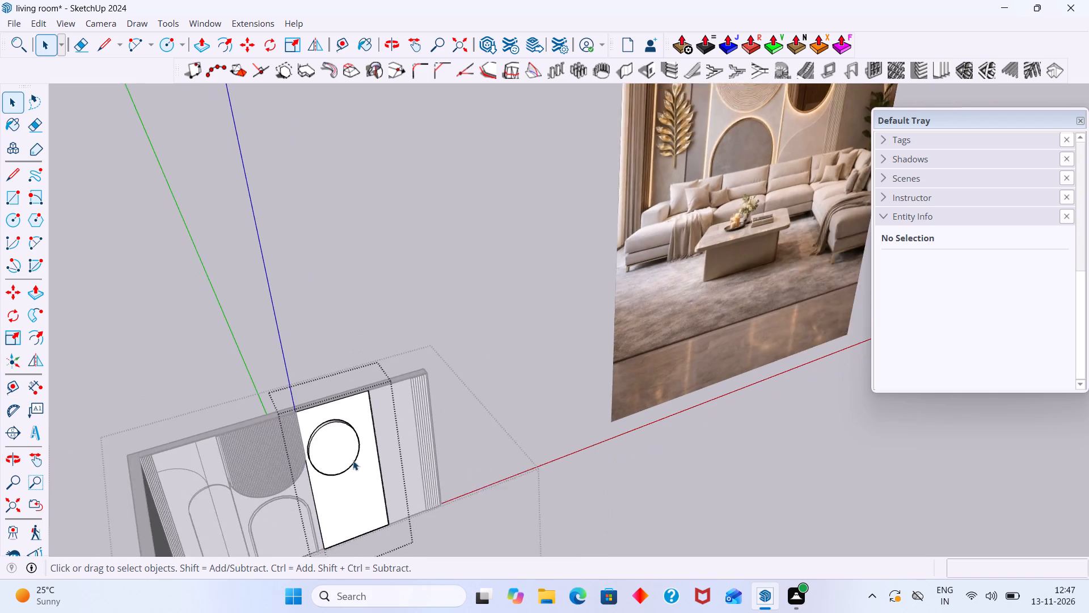
scroll(353, 460, down, 3)
middle_drag(408, 477, 417, 399)
scroll(293, 463, up, 7)
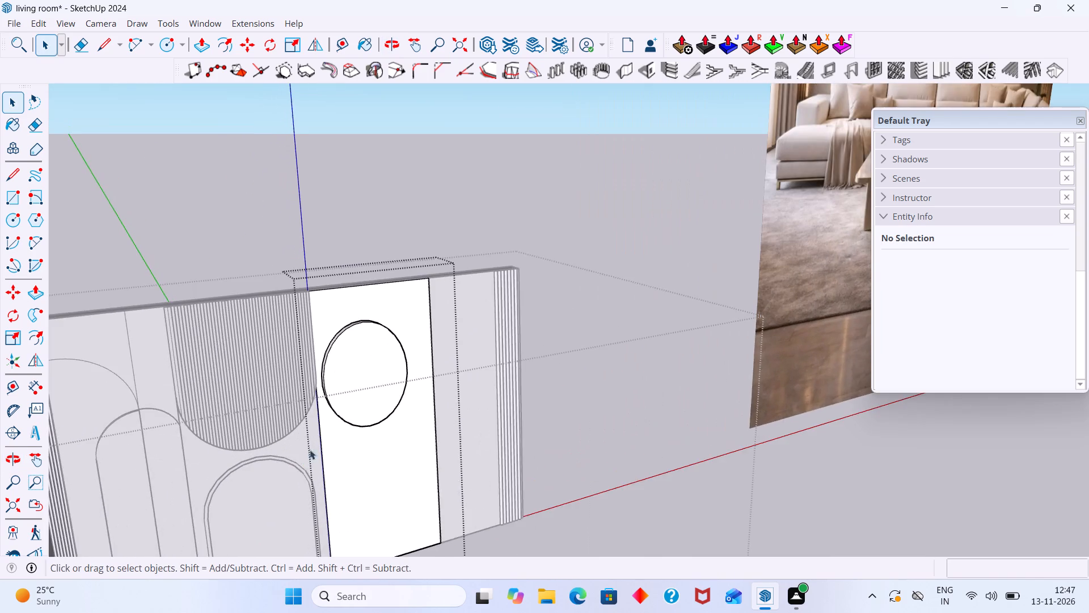
scroll(350, 404, up, 1)
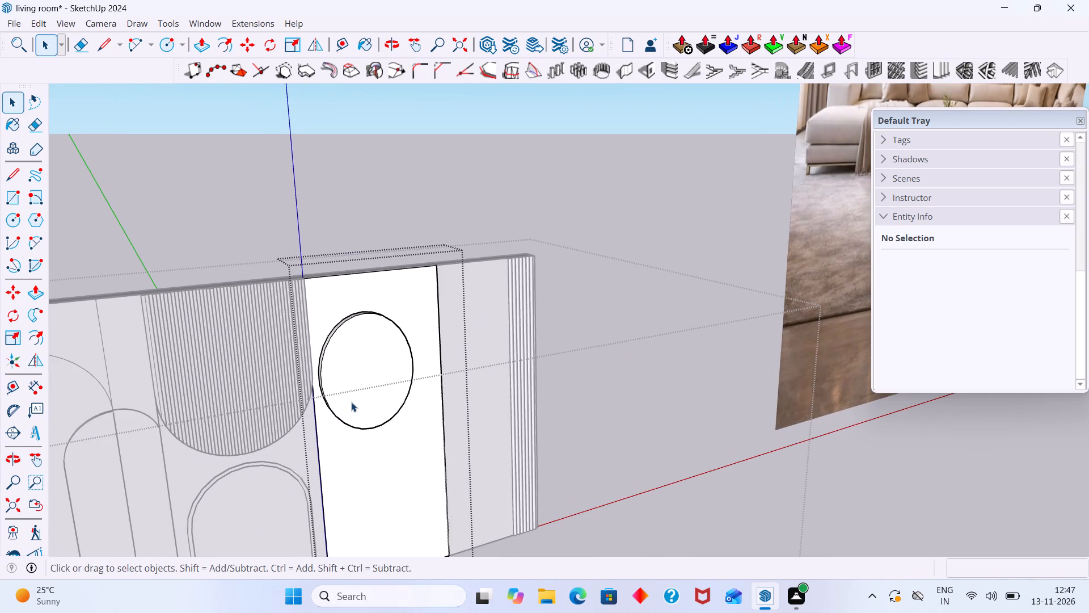